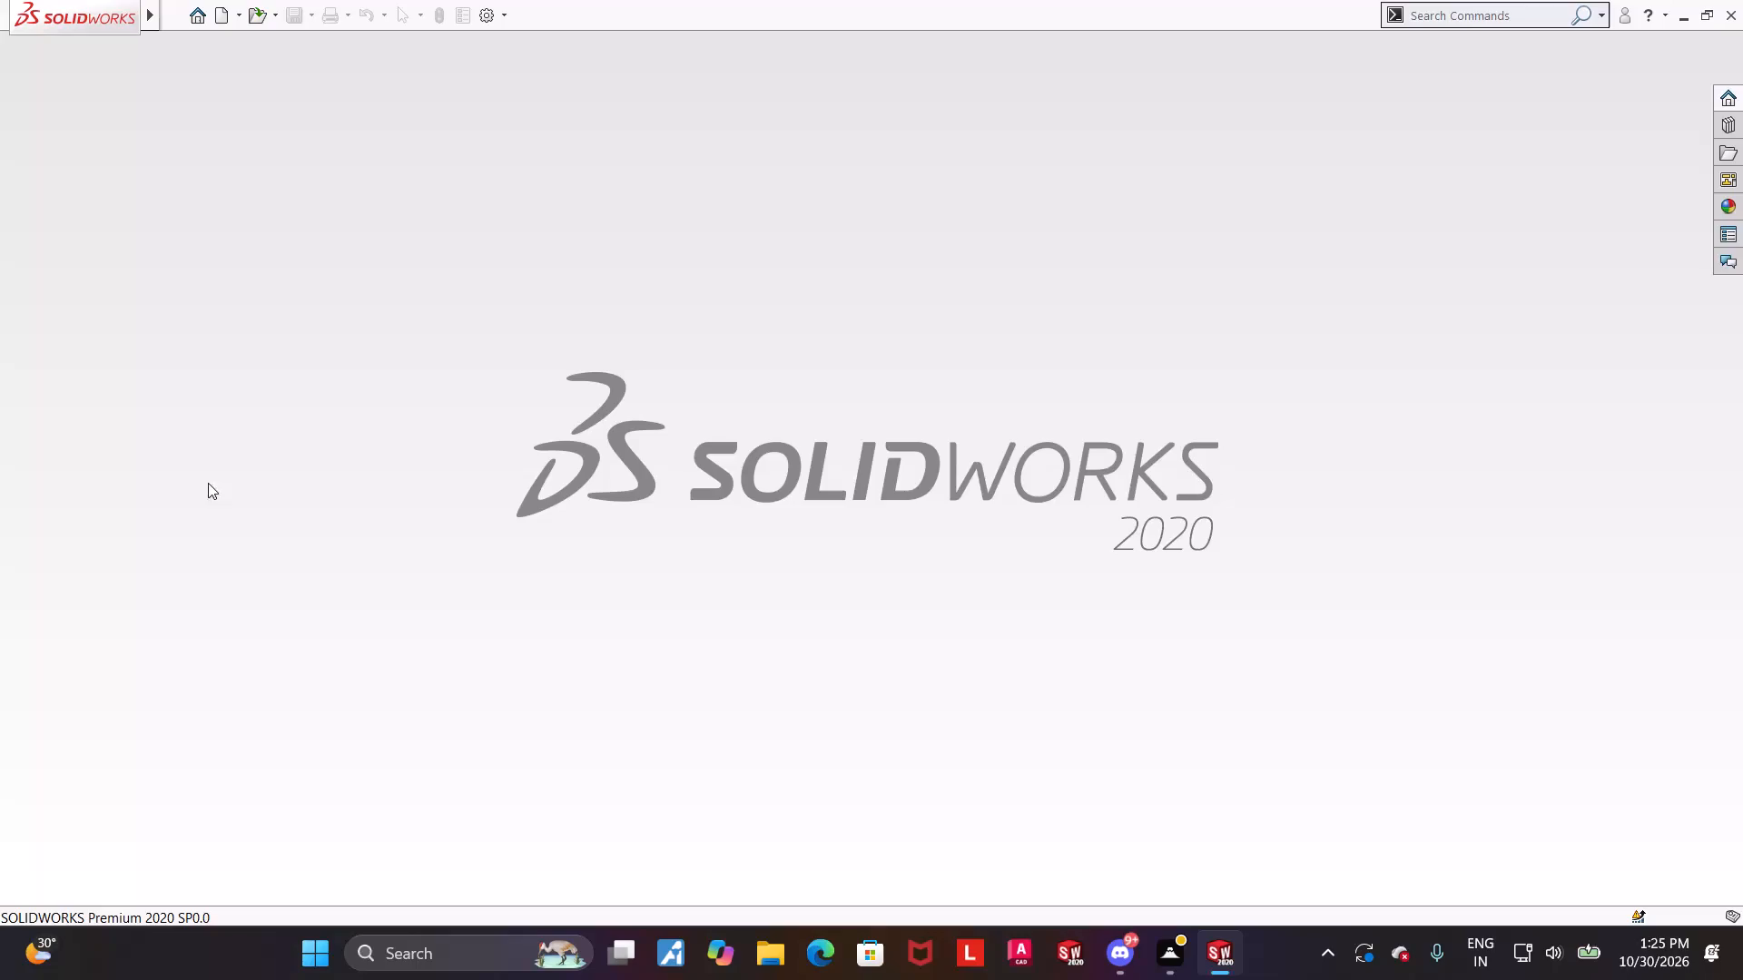
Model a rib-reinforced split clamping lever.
Create a new part document and open a sketch on the Front Plane.
{"action": "left_click", "coordinate": [212, 22]}
{"action": "double_click", "coordinate": [389, 440]}
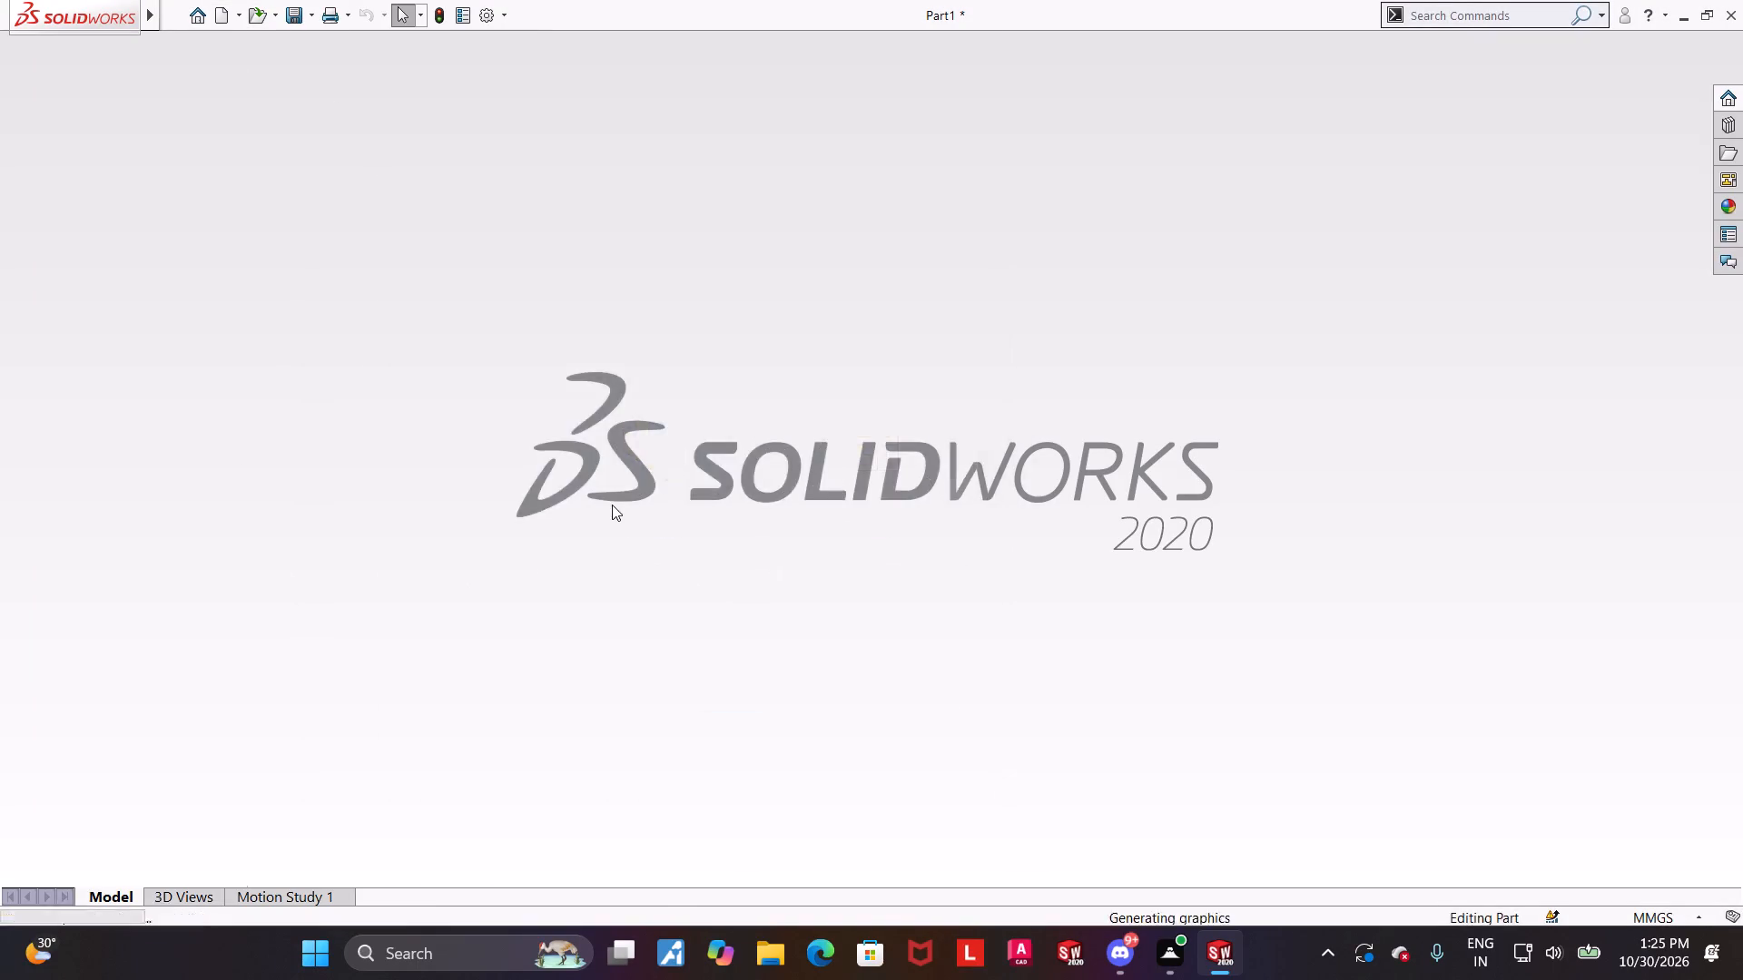
{"action": "left_click", "coordinate": [162, 330]}
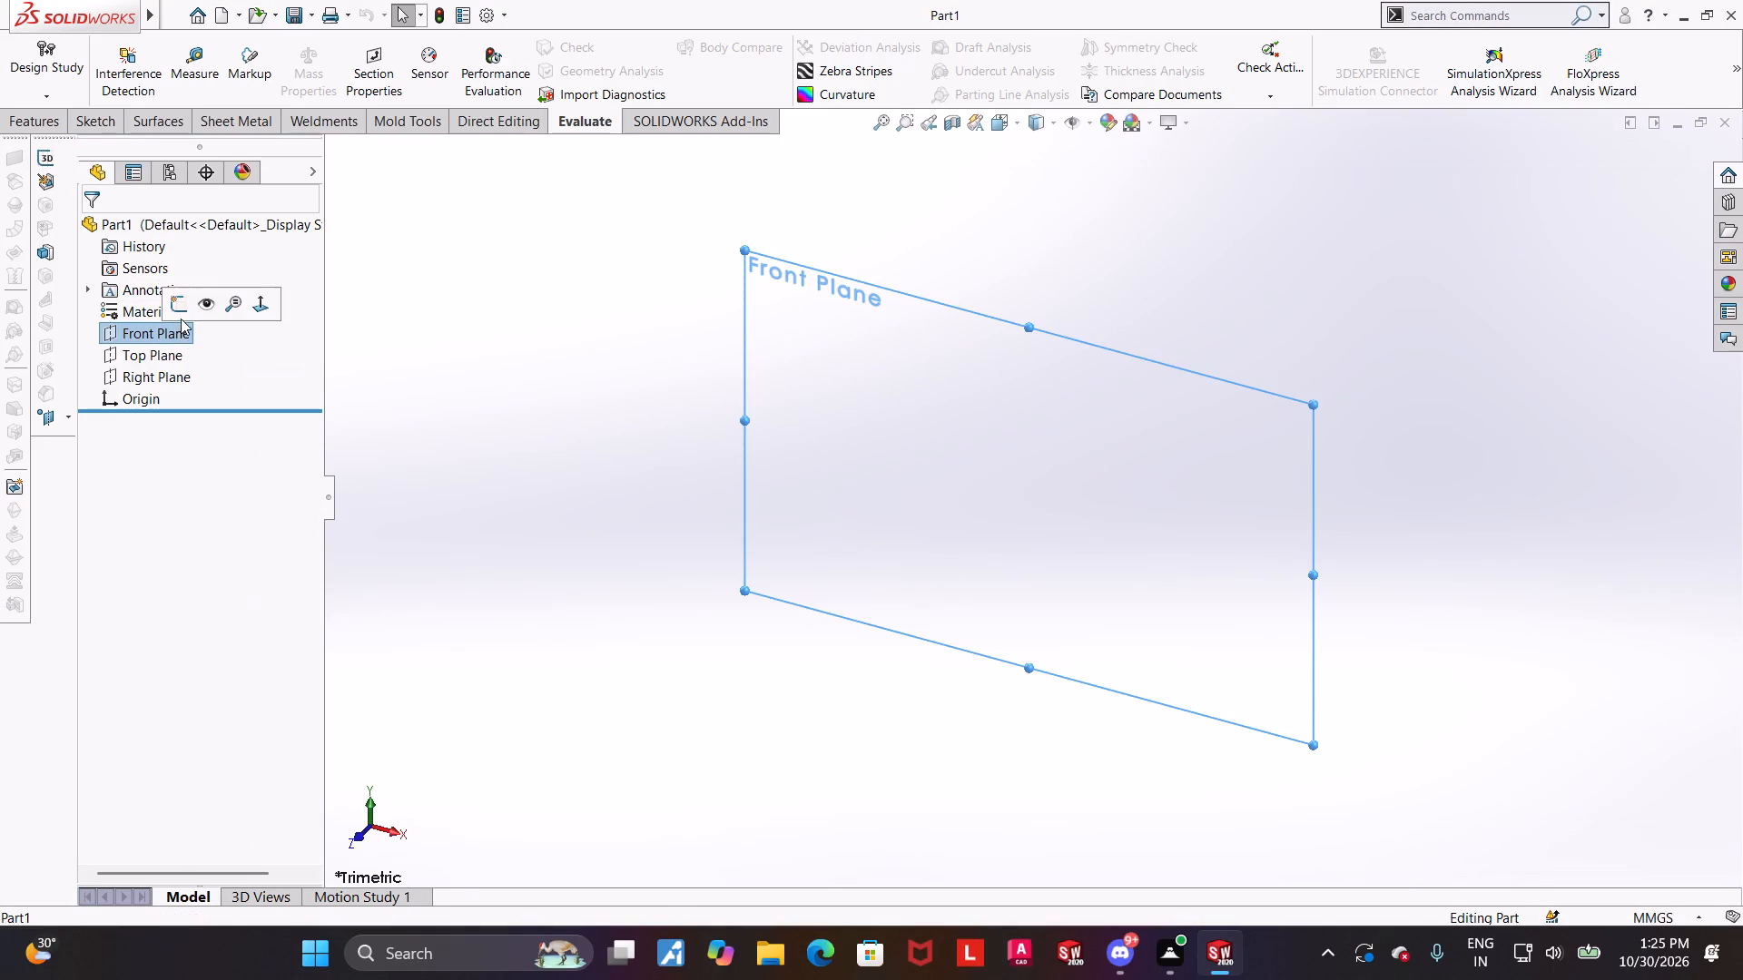
{"action": "left_click", "coordinate": [181, 309]}
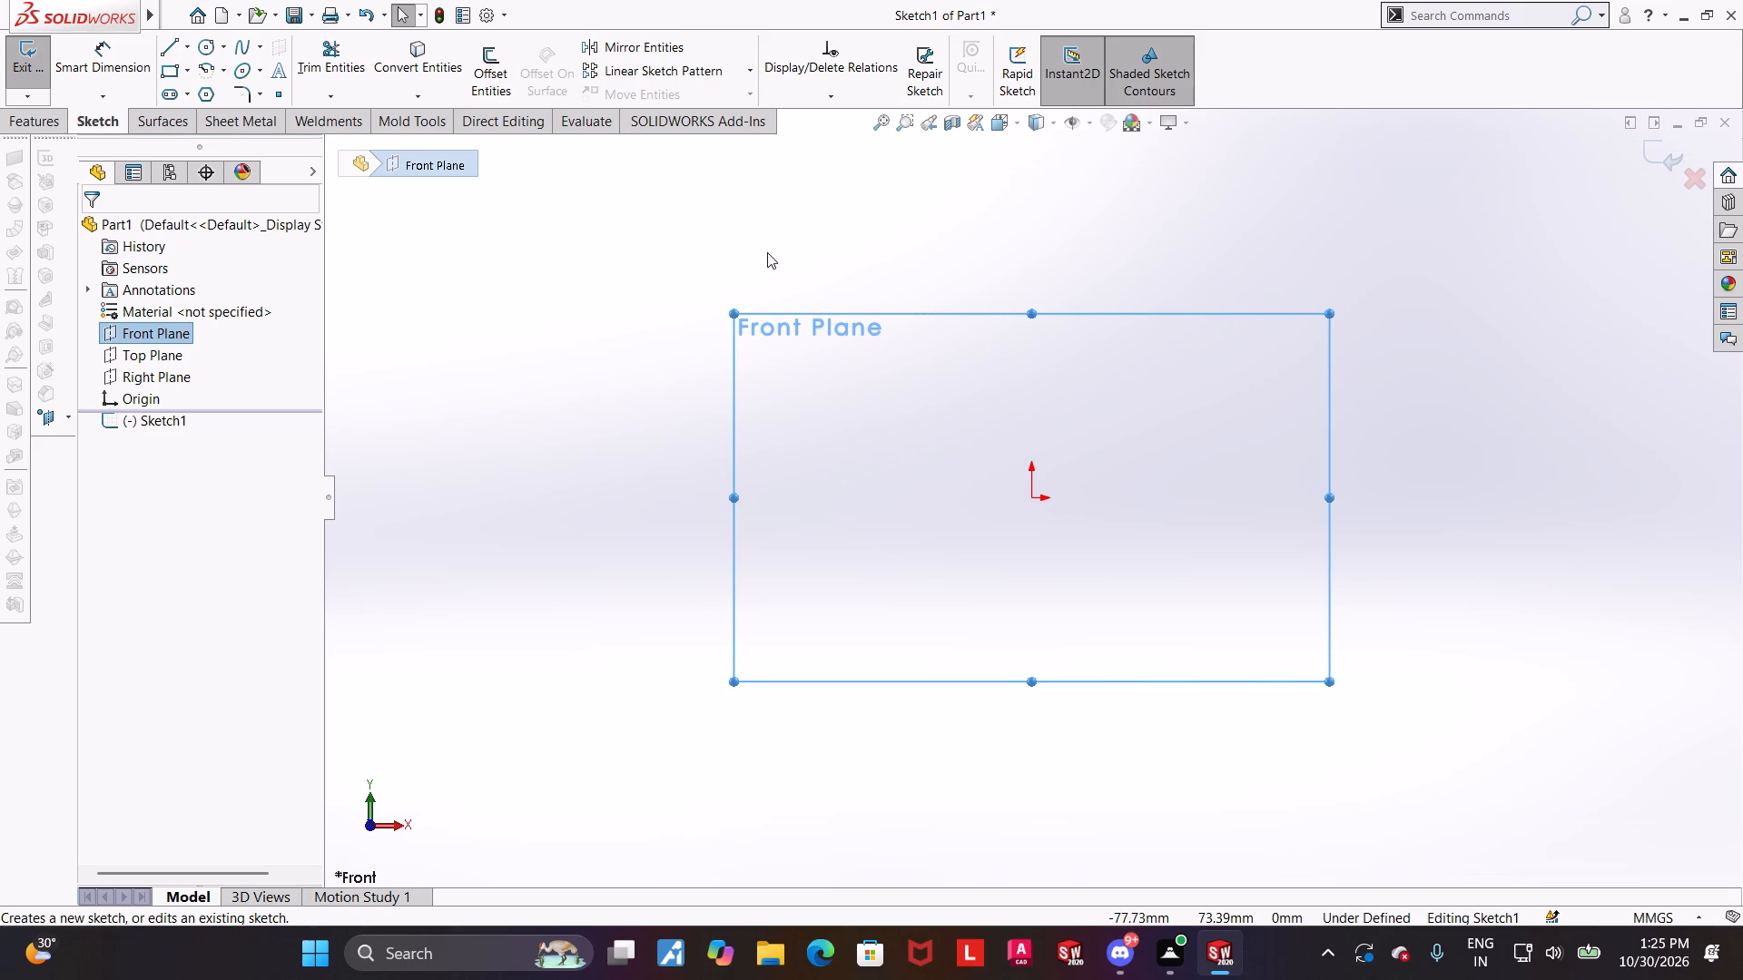
{"action": "left_click", "coordinate": [674, 195]}
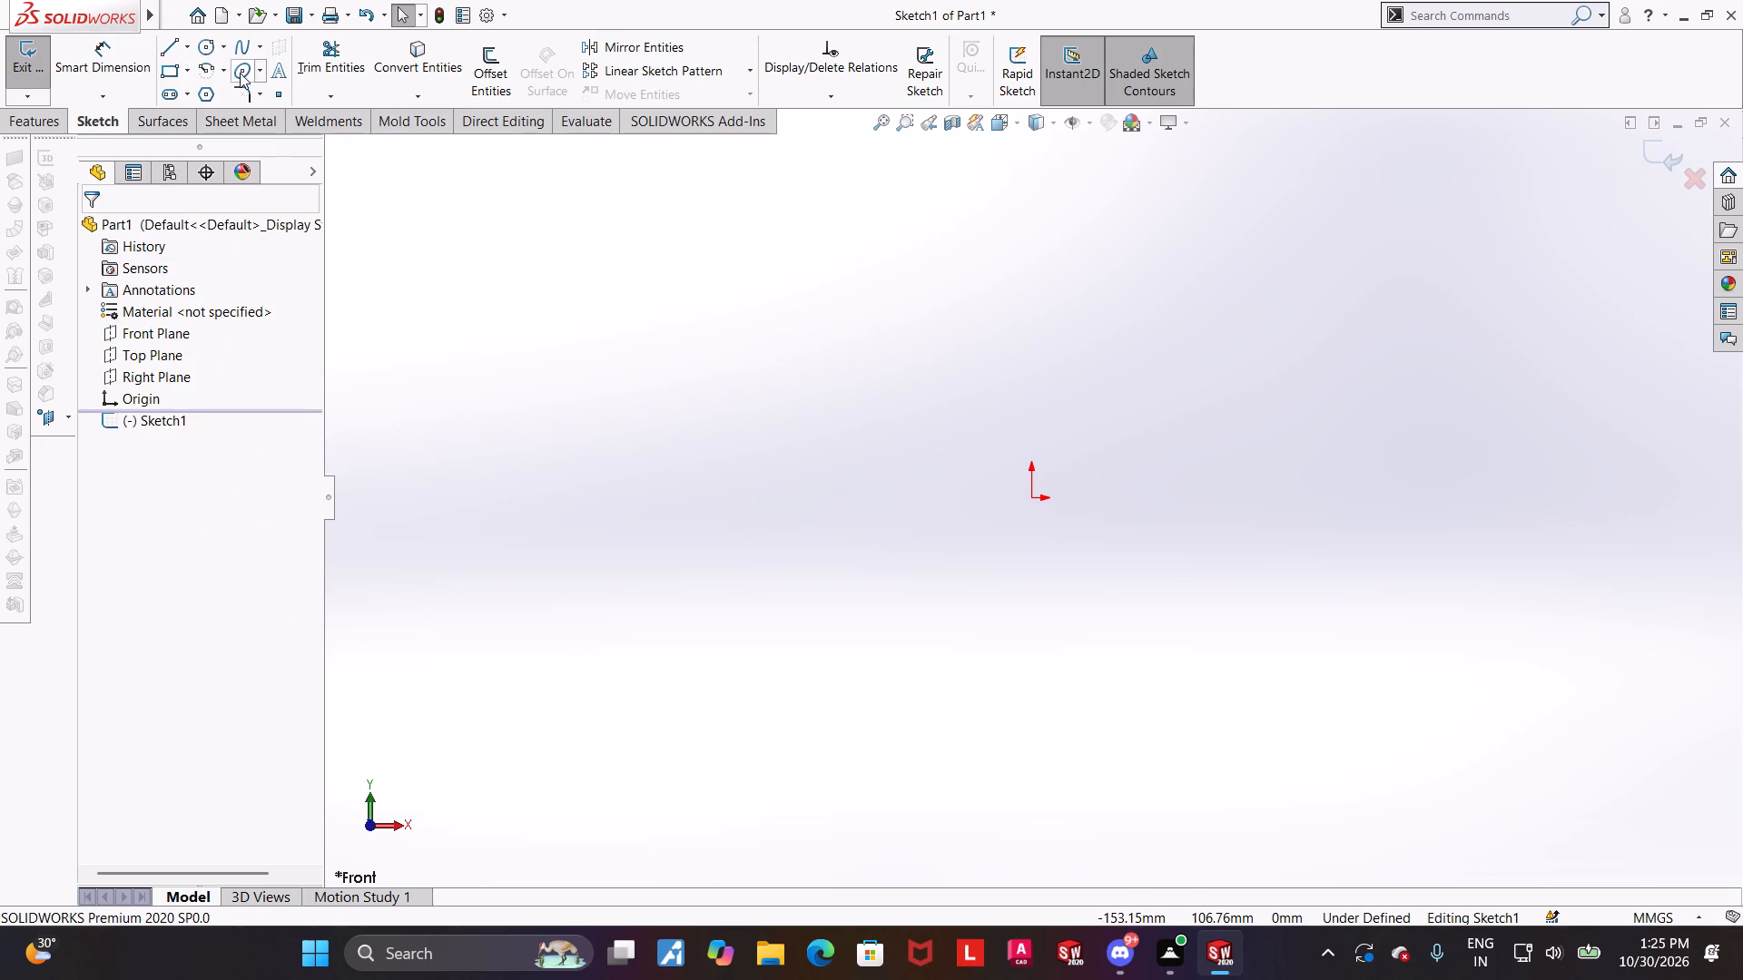
Sketch a circle centred on the origin with a radius of about 57 mm.
{"action": "left_click", "coordinate": [206, 43]}
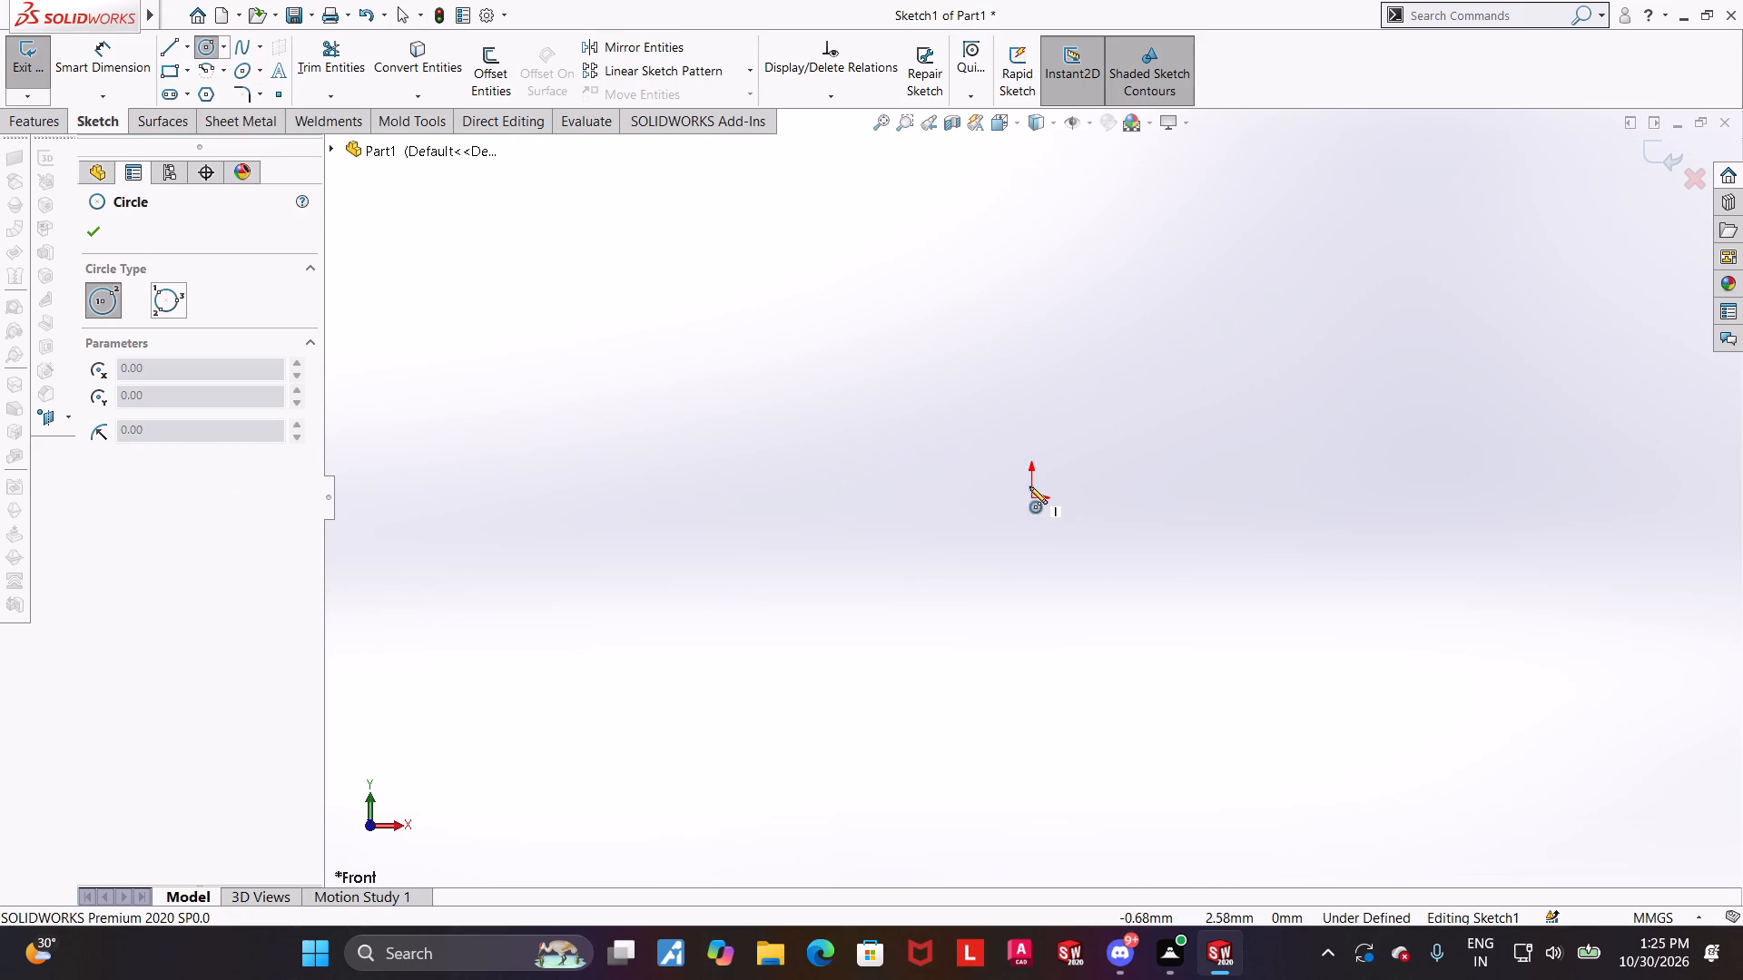
{"action": "left_click", "coordinate": [1029, 497]}
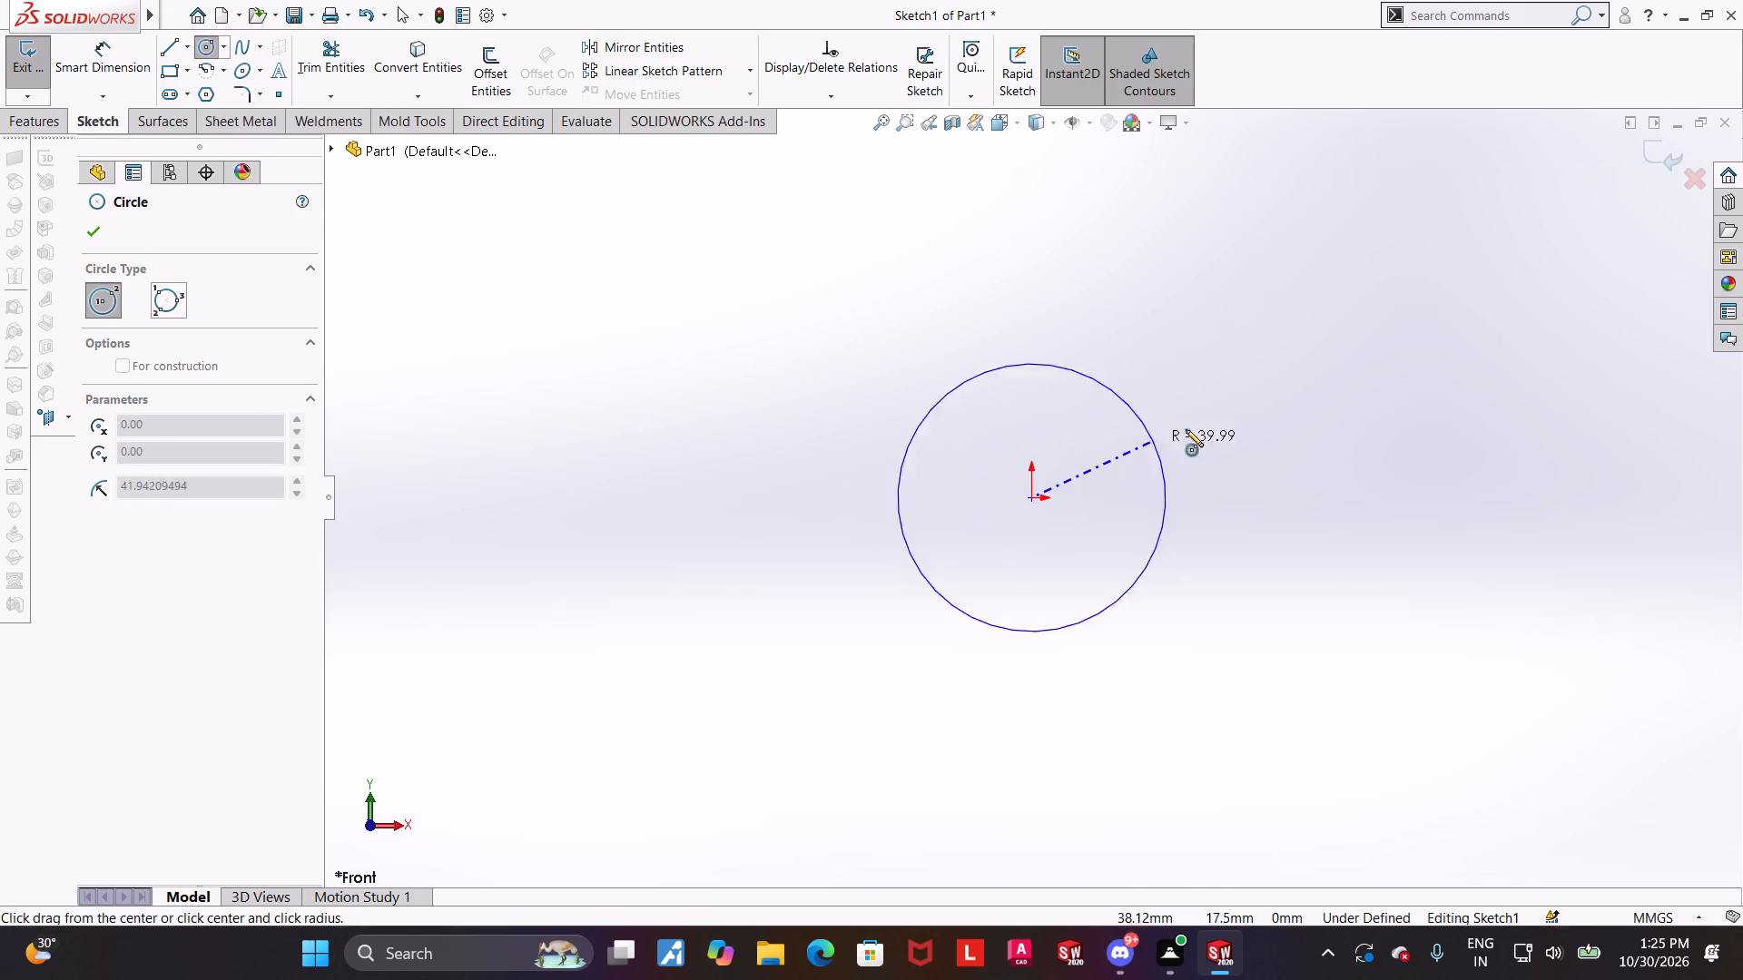
{"action": "left_click", "coordinate": [1207, 420]}
{"action": "key", "text": "Escape"}
Add a diameter dimension to the circle, trying 26.5_2 as its value.
{"action": "left_click", "coordinate": [105, 62]}
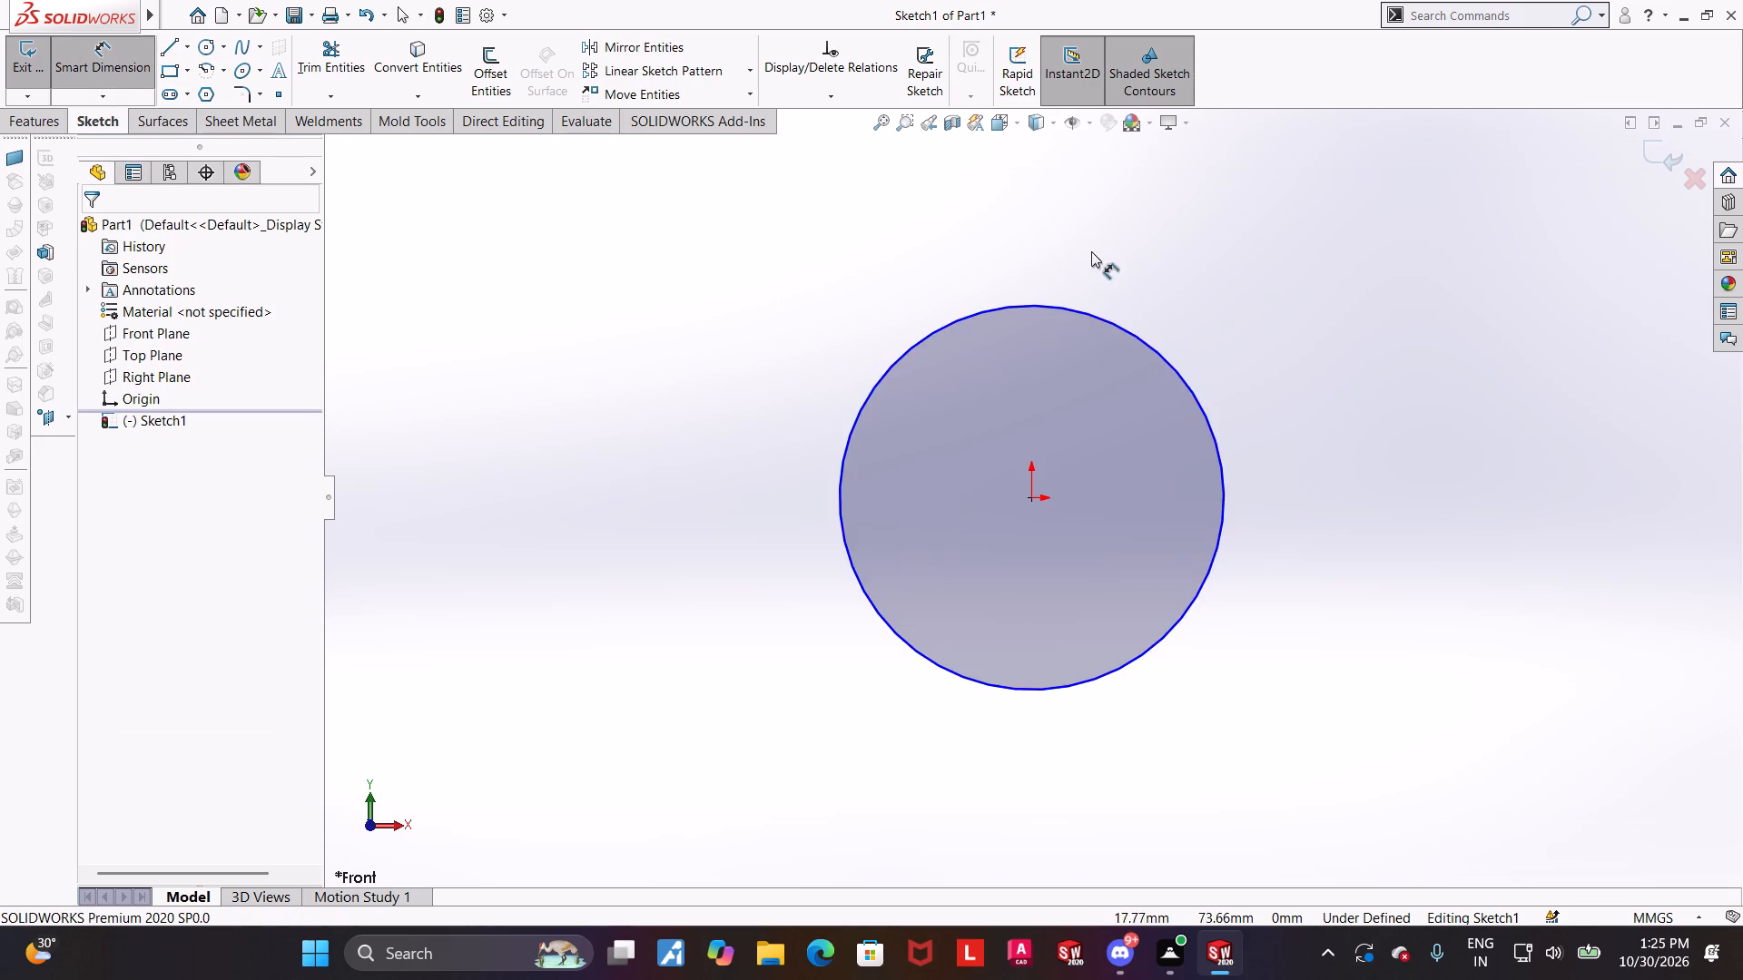
{"action": "left_click", "coordinate": [1097, 312]}
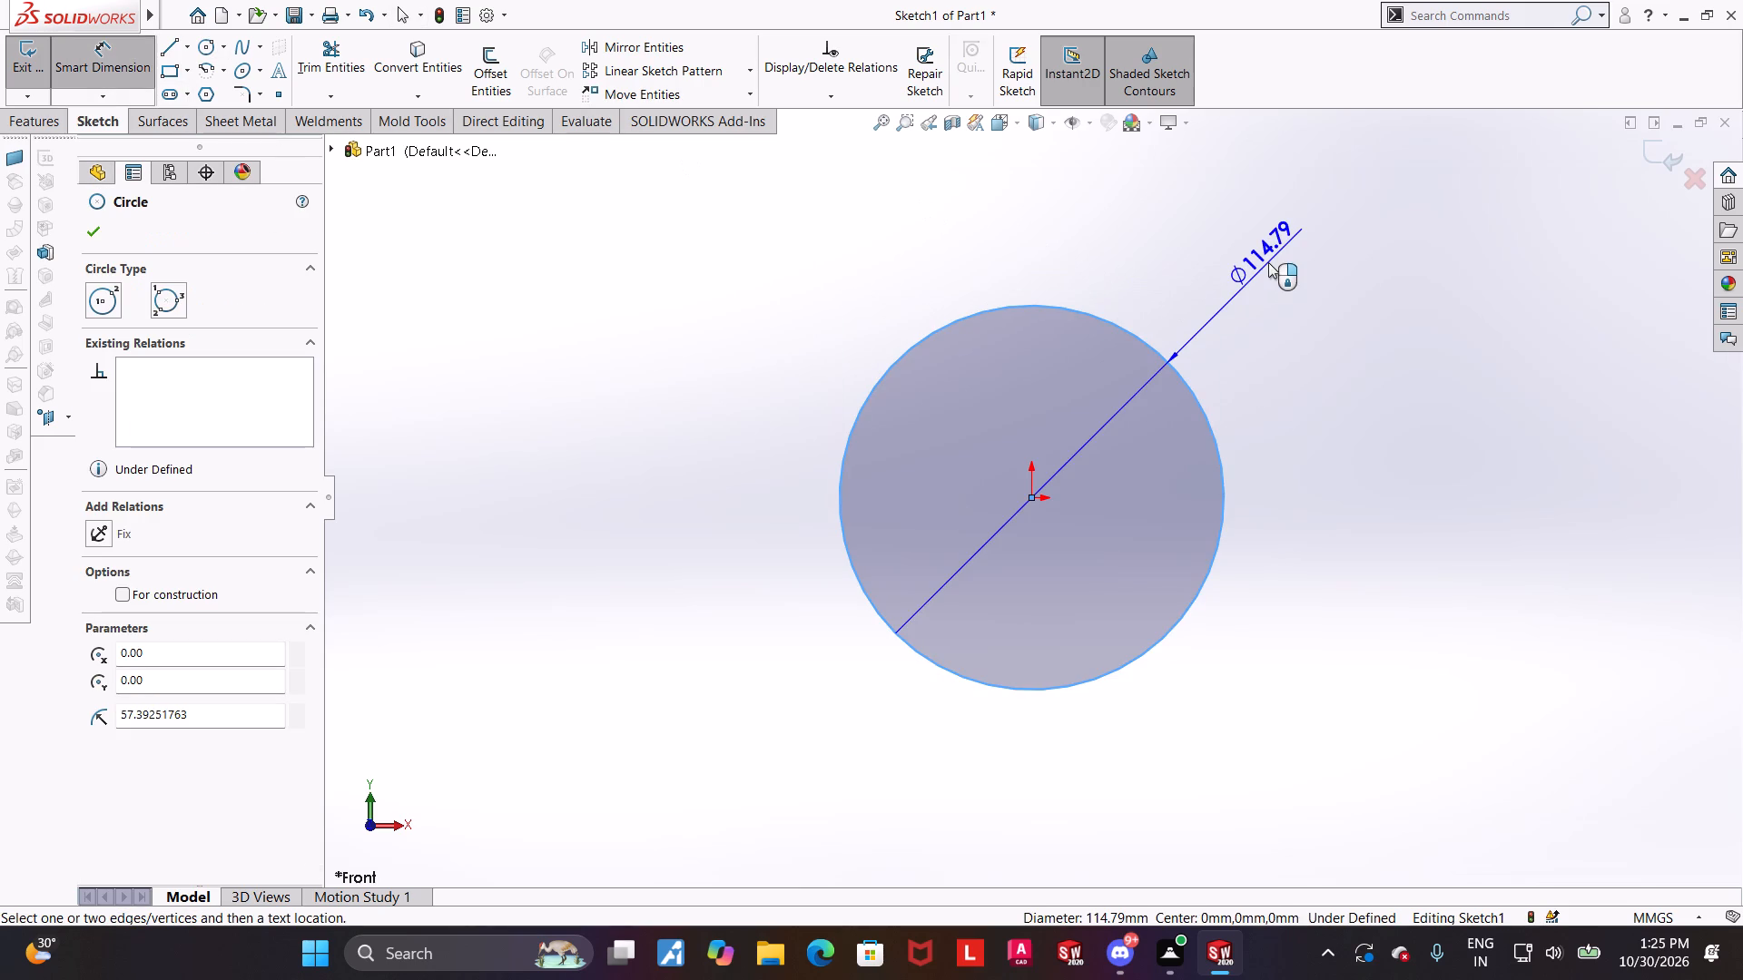
{"action": "left_click", "coordinate": [1268, 262]}
{"action": "type", "text": "26.5"}
{"action": "type", "text": "_2"}
{"action": "key", "text": "Return"}
{"action": "key", "text": "Escape"}
{"action": "key", "text": "Escape"}
{"action": "key", "text": "Escape"}
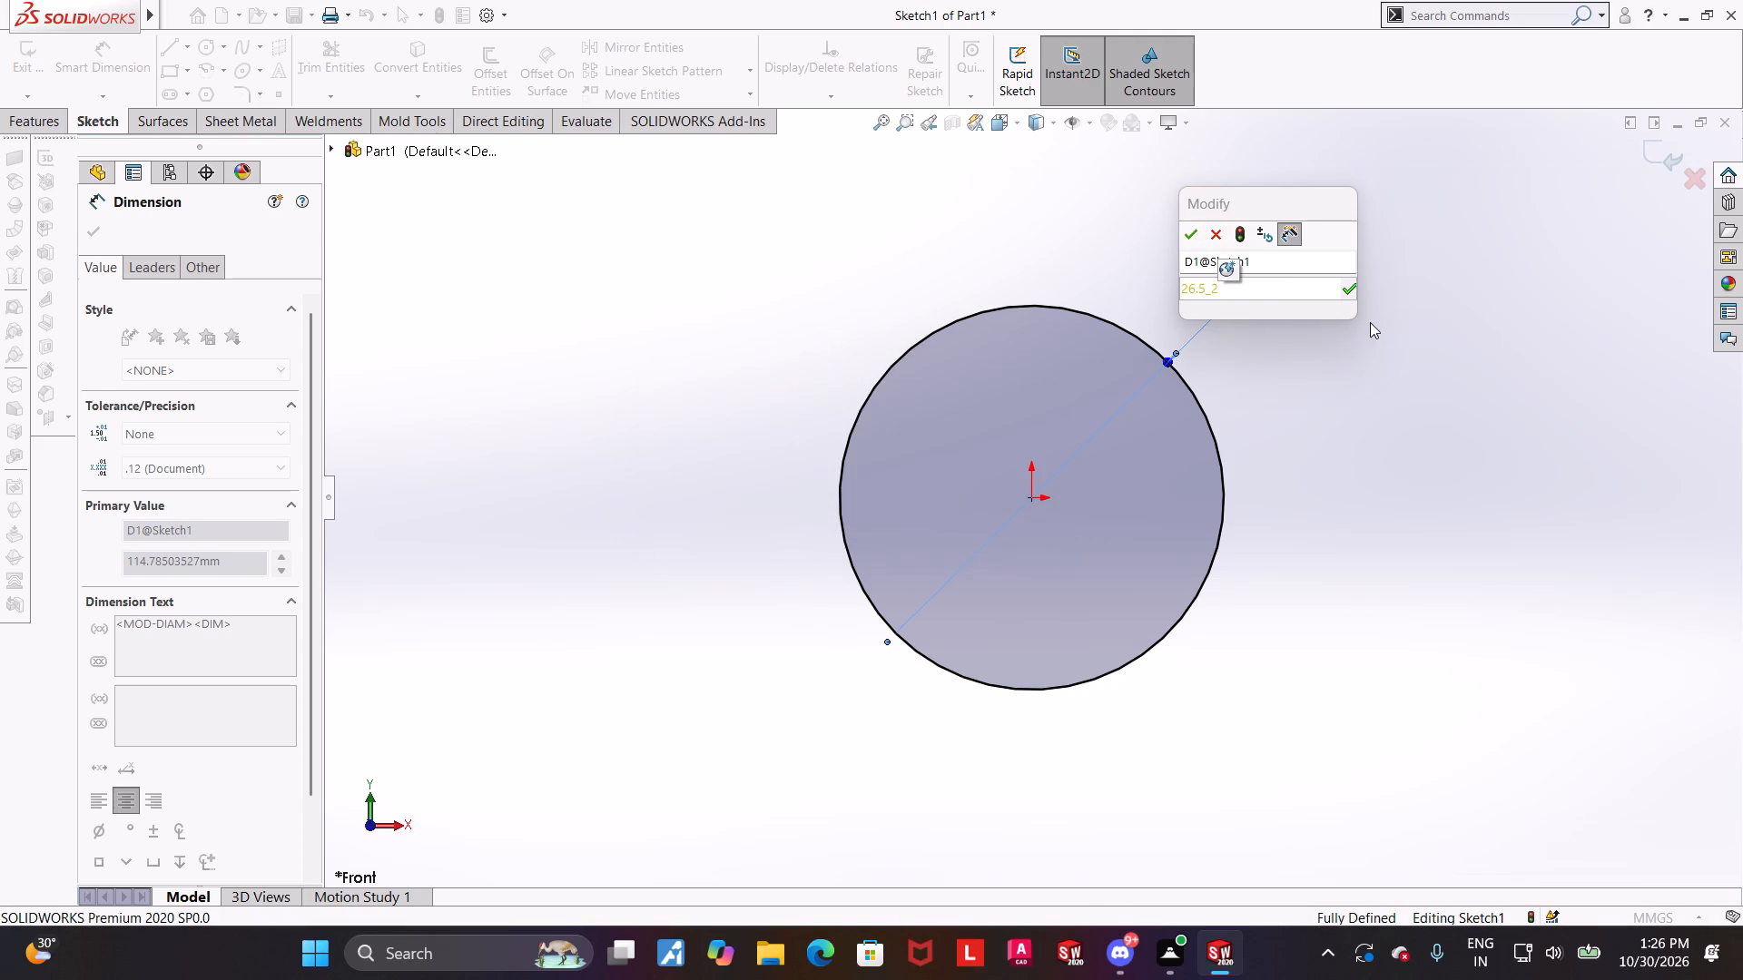
{"action": "left_click", "coordinate": [1370, 323]}
{"action": "key", "text": "Escape"}
{"action": "left_click", "coordinate": [1251, 251]}
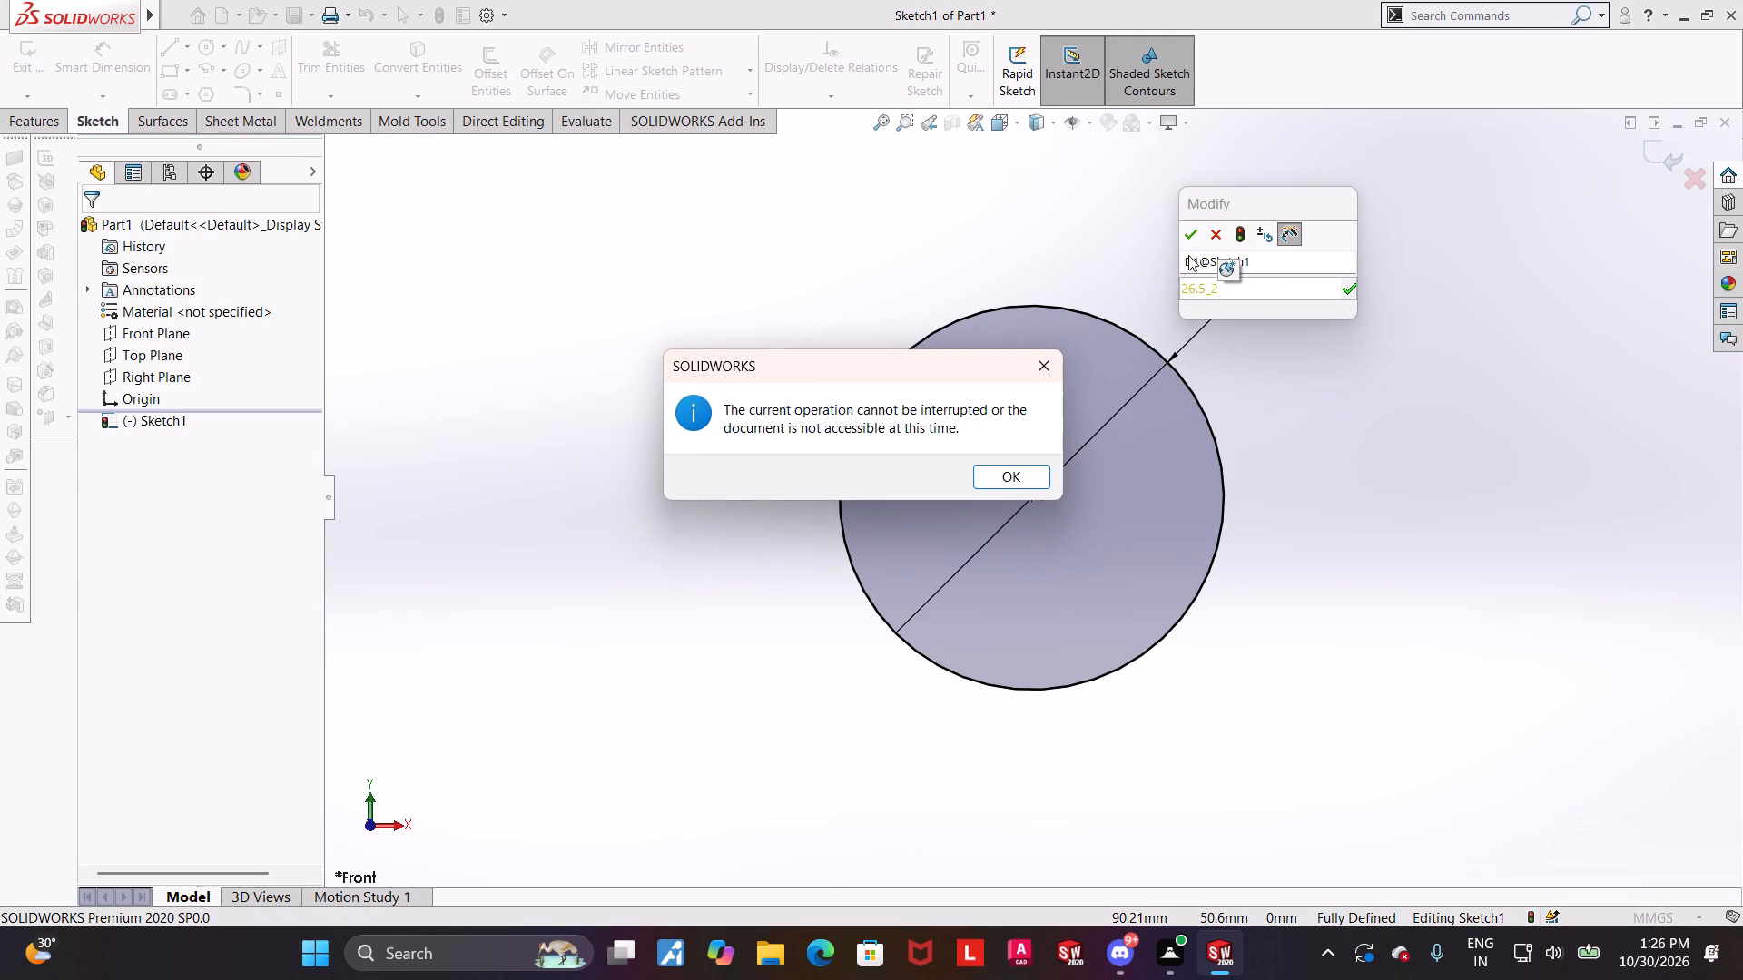
{"action": "left_click", "coordinate": [1018, 476]}
{"action": "left_click", "coordinate": [1208, 234]}
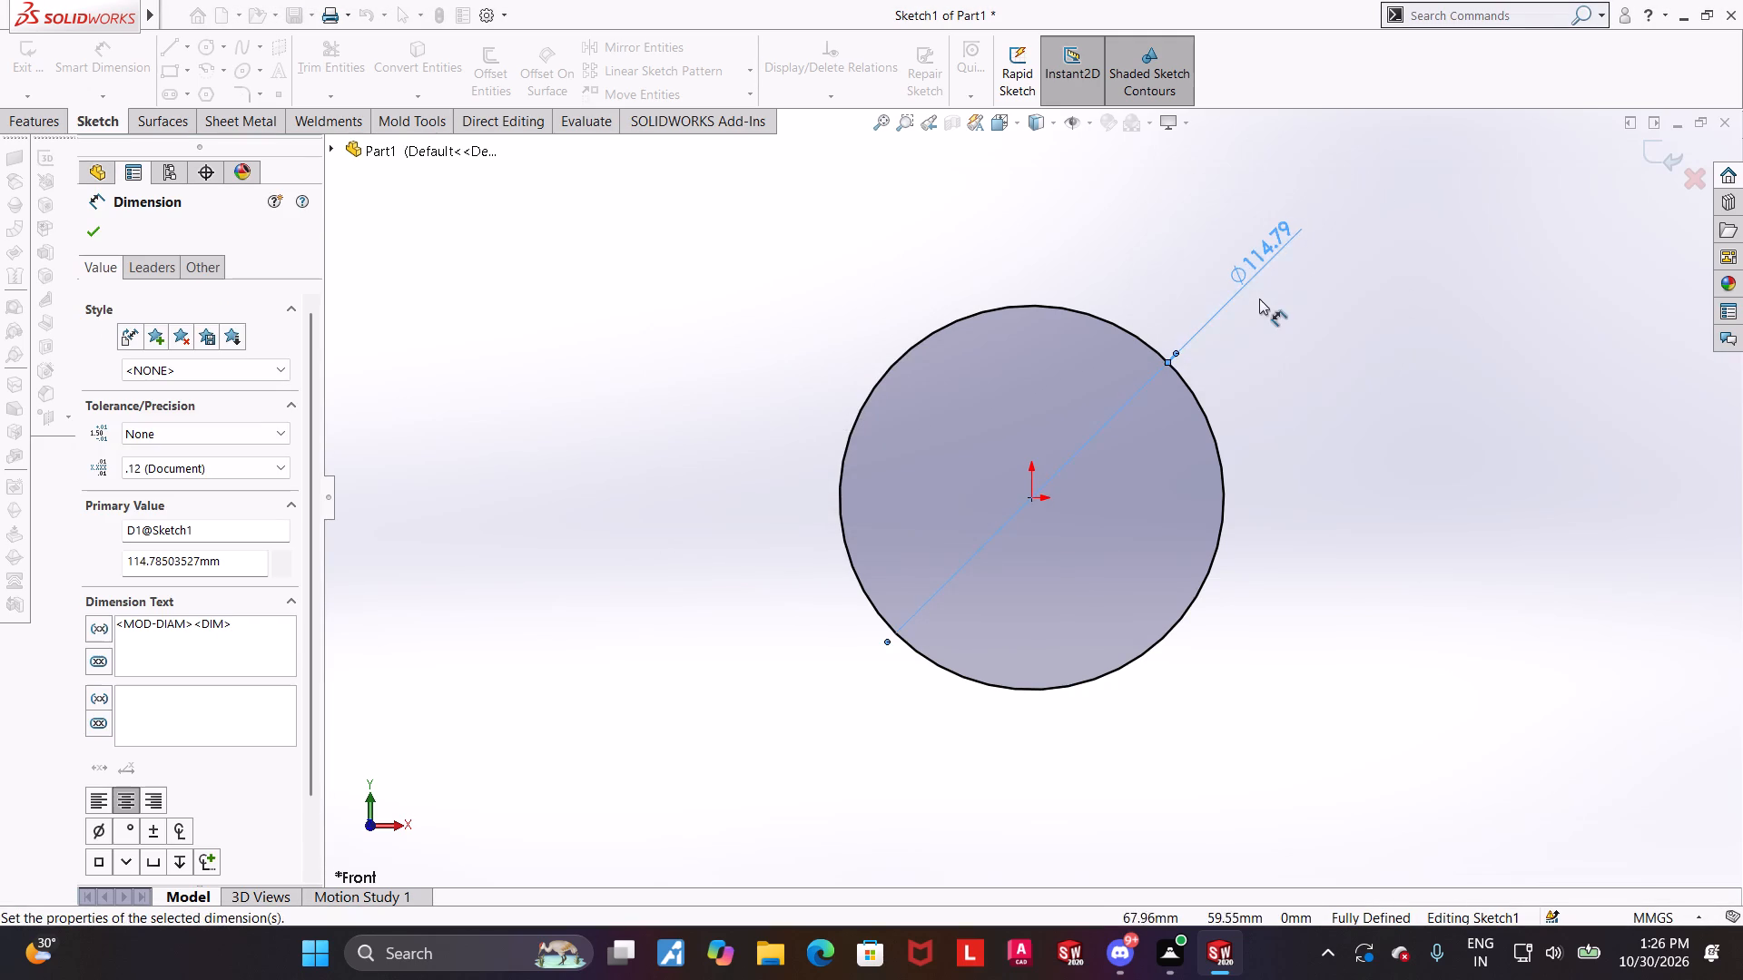
Set the circle's diameter dimension to 26.5*2, giving 53 mm.
{"action": "double_click", "coordinate": [1258, 254]}
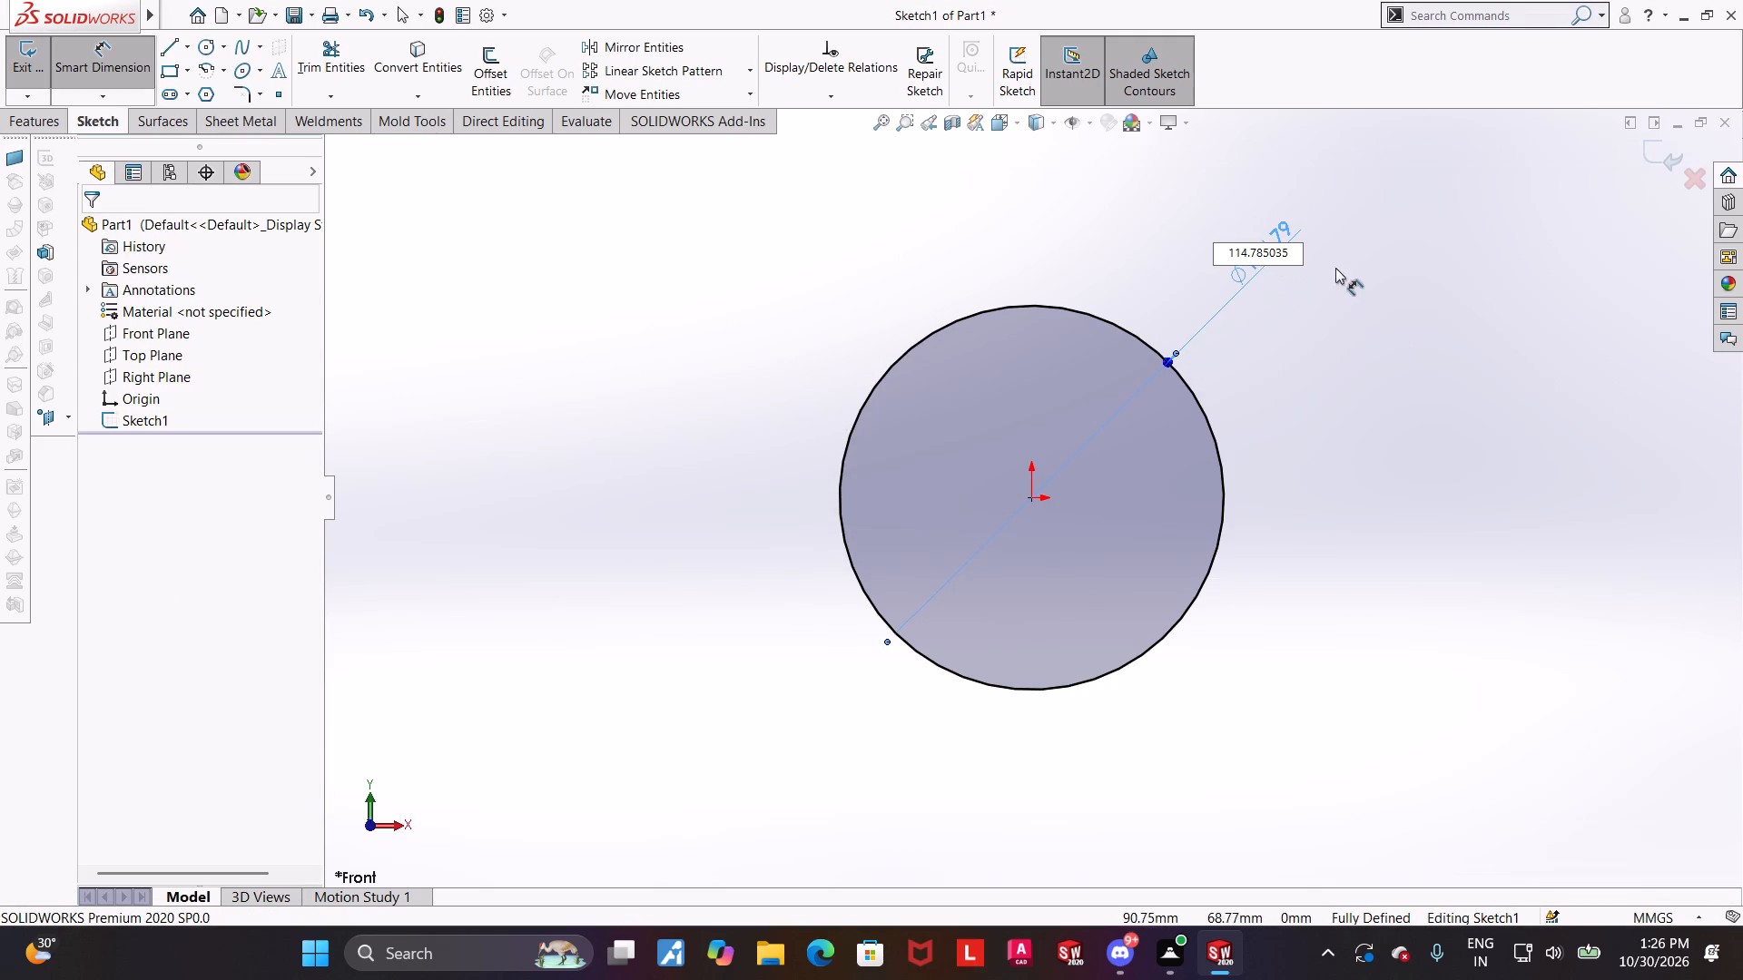
{"action": "left_click_drag", "start_coordinate": [1296, 254], "coordinate": [825, 209]}
{"action": "key", "text": "2"}
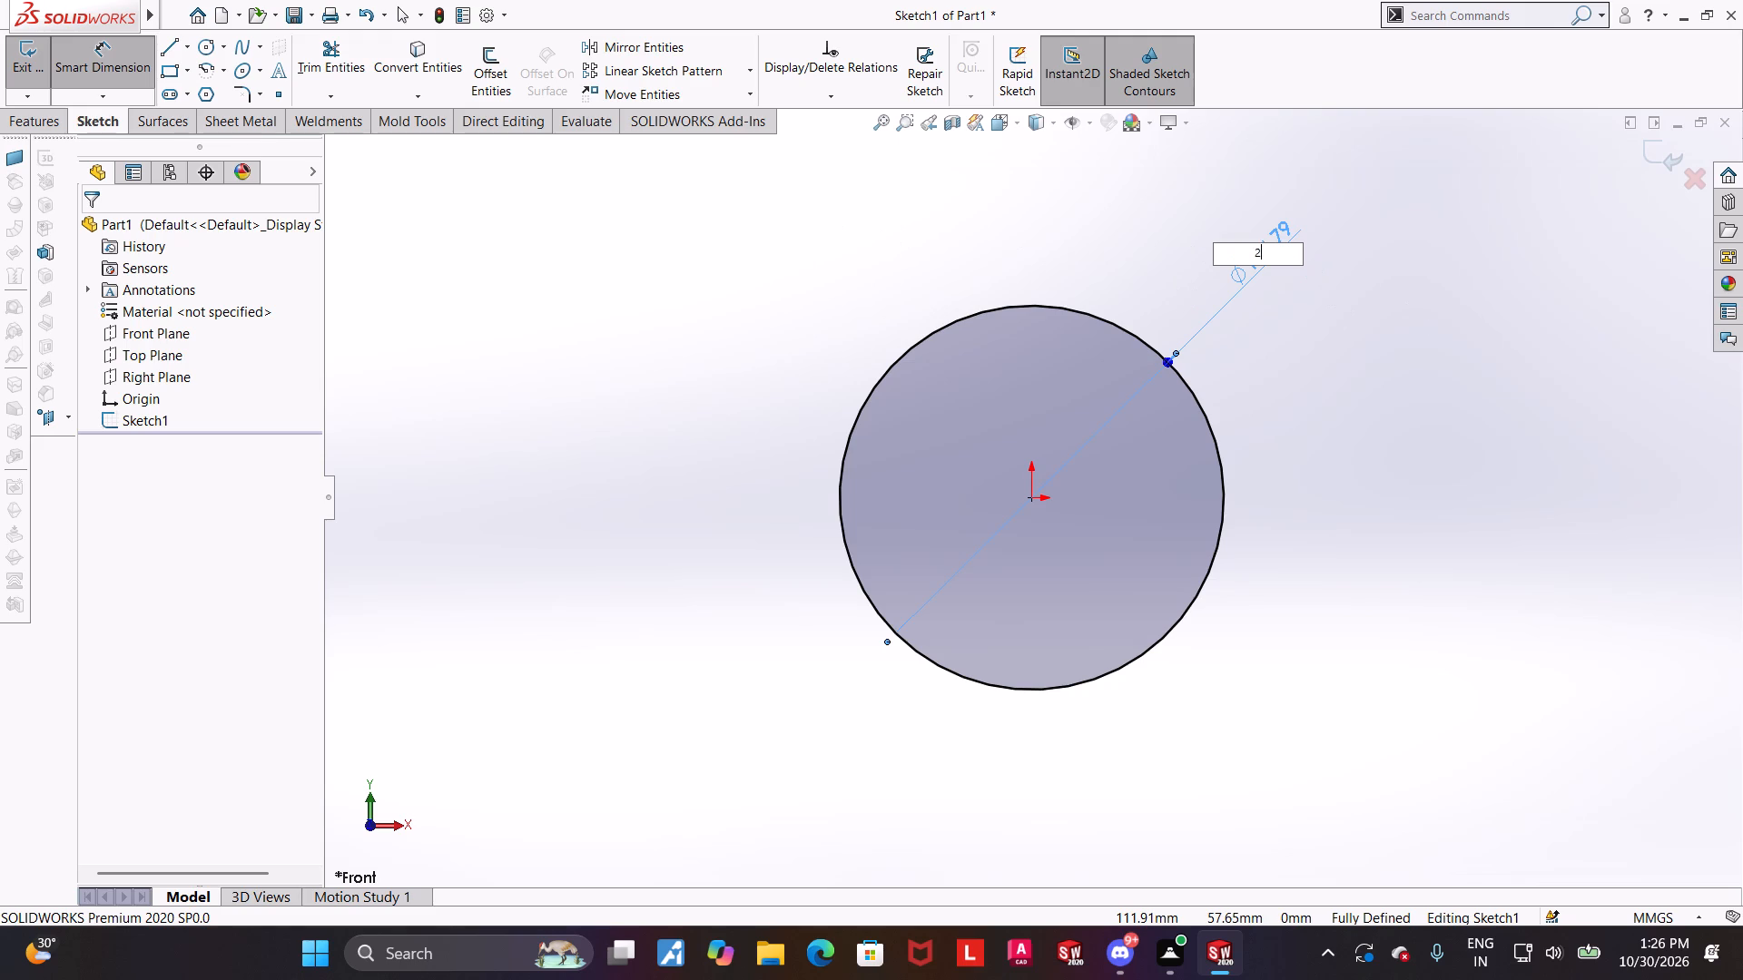
{"action": "type", "text": "6.5"}
{"action": "type", "text": "*2"}
{"action": "key", "text": "Return"}
{"action": "key", "text": "Escape"}
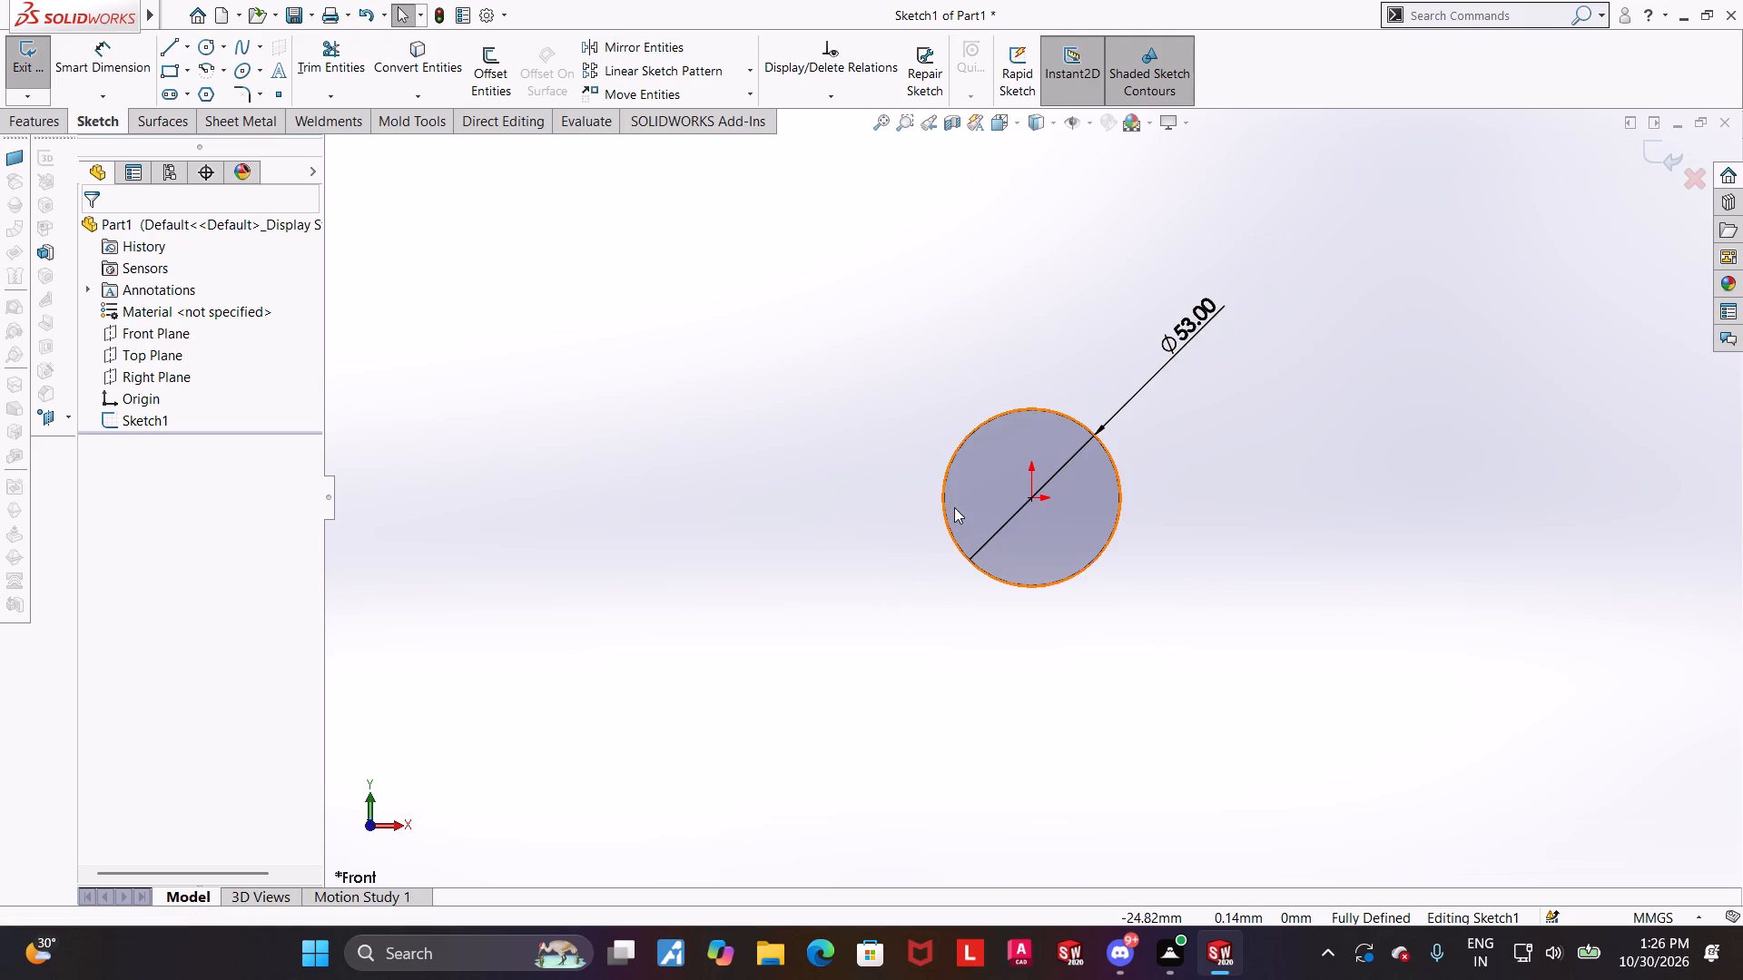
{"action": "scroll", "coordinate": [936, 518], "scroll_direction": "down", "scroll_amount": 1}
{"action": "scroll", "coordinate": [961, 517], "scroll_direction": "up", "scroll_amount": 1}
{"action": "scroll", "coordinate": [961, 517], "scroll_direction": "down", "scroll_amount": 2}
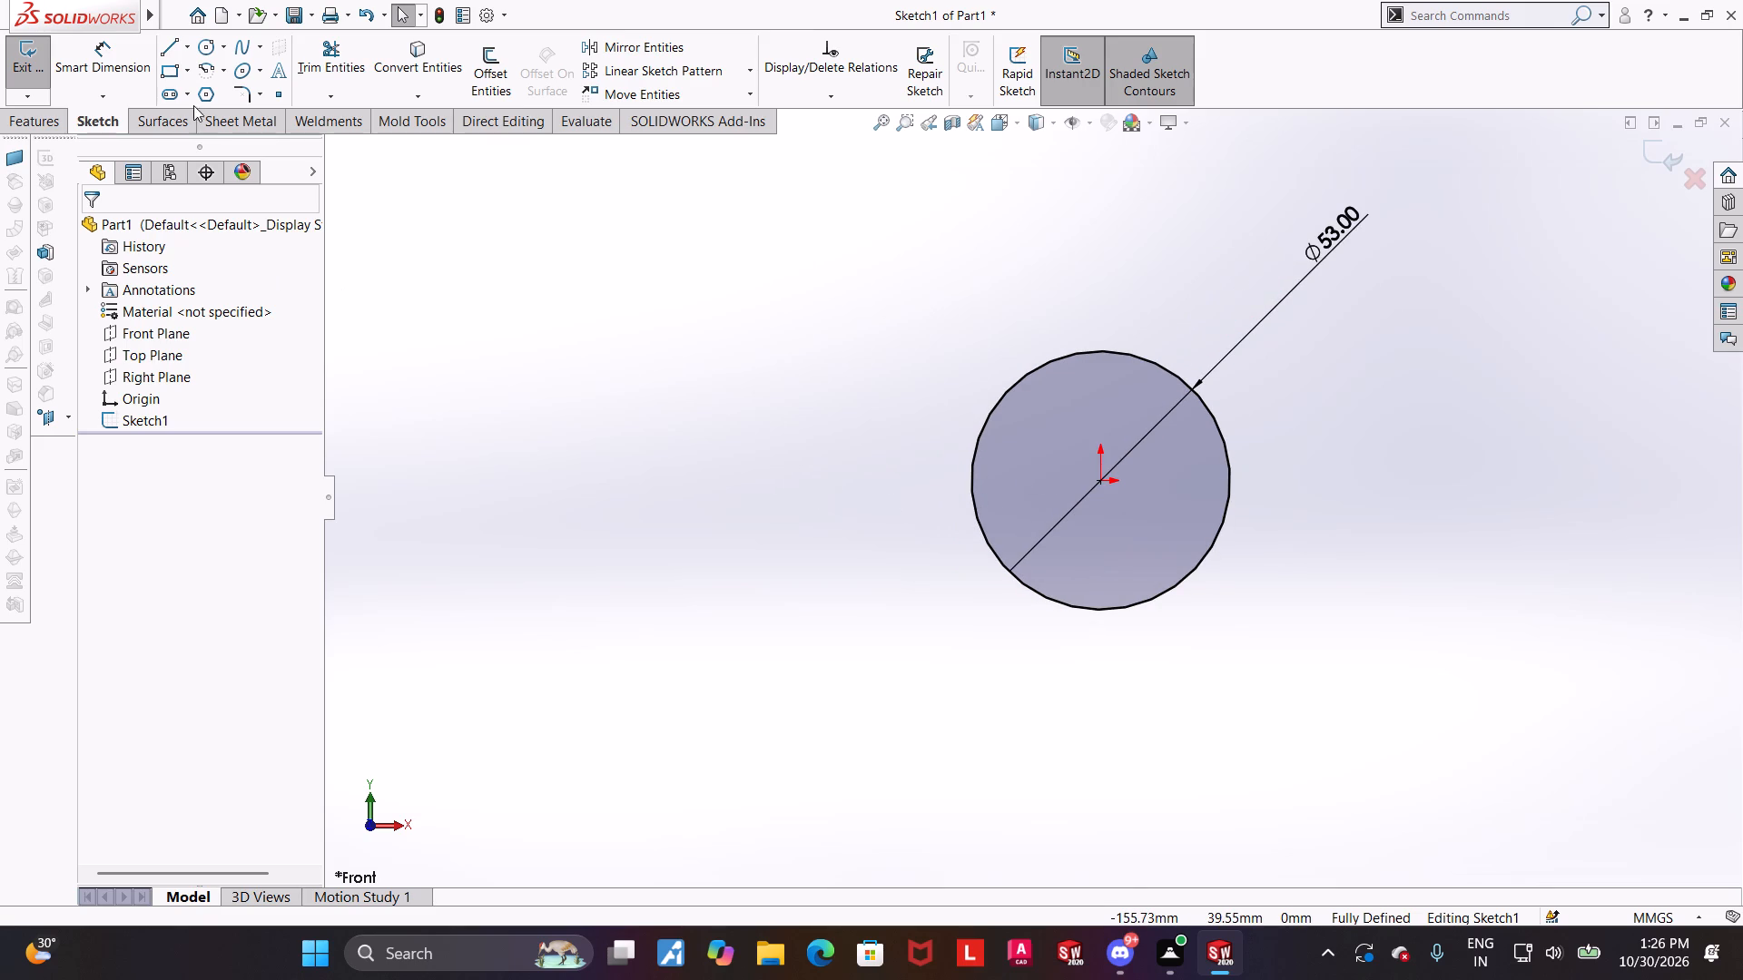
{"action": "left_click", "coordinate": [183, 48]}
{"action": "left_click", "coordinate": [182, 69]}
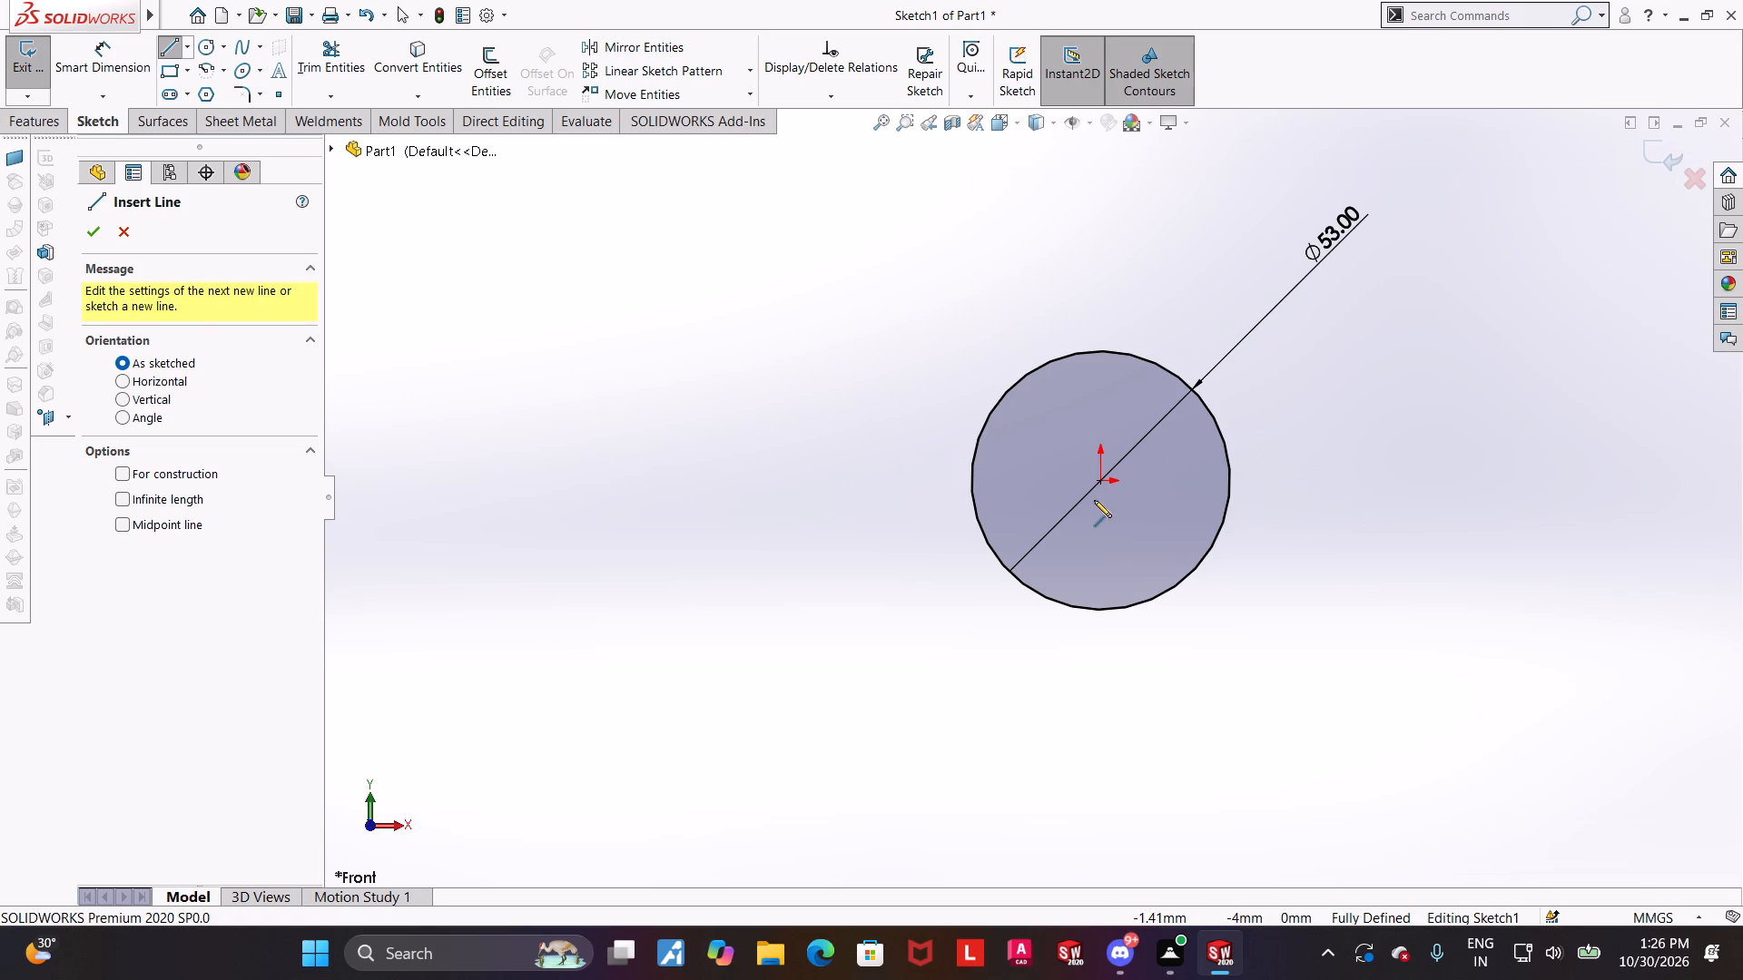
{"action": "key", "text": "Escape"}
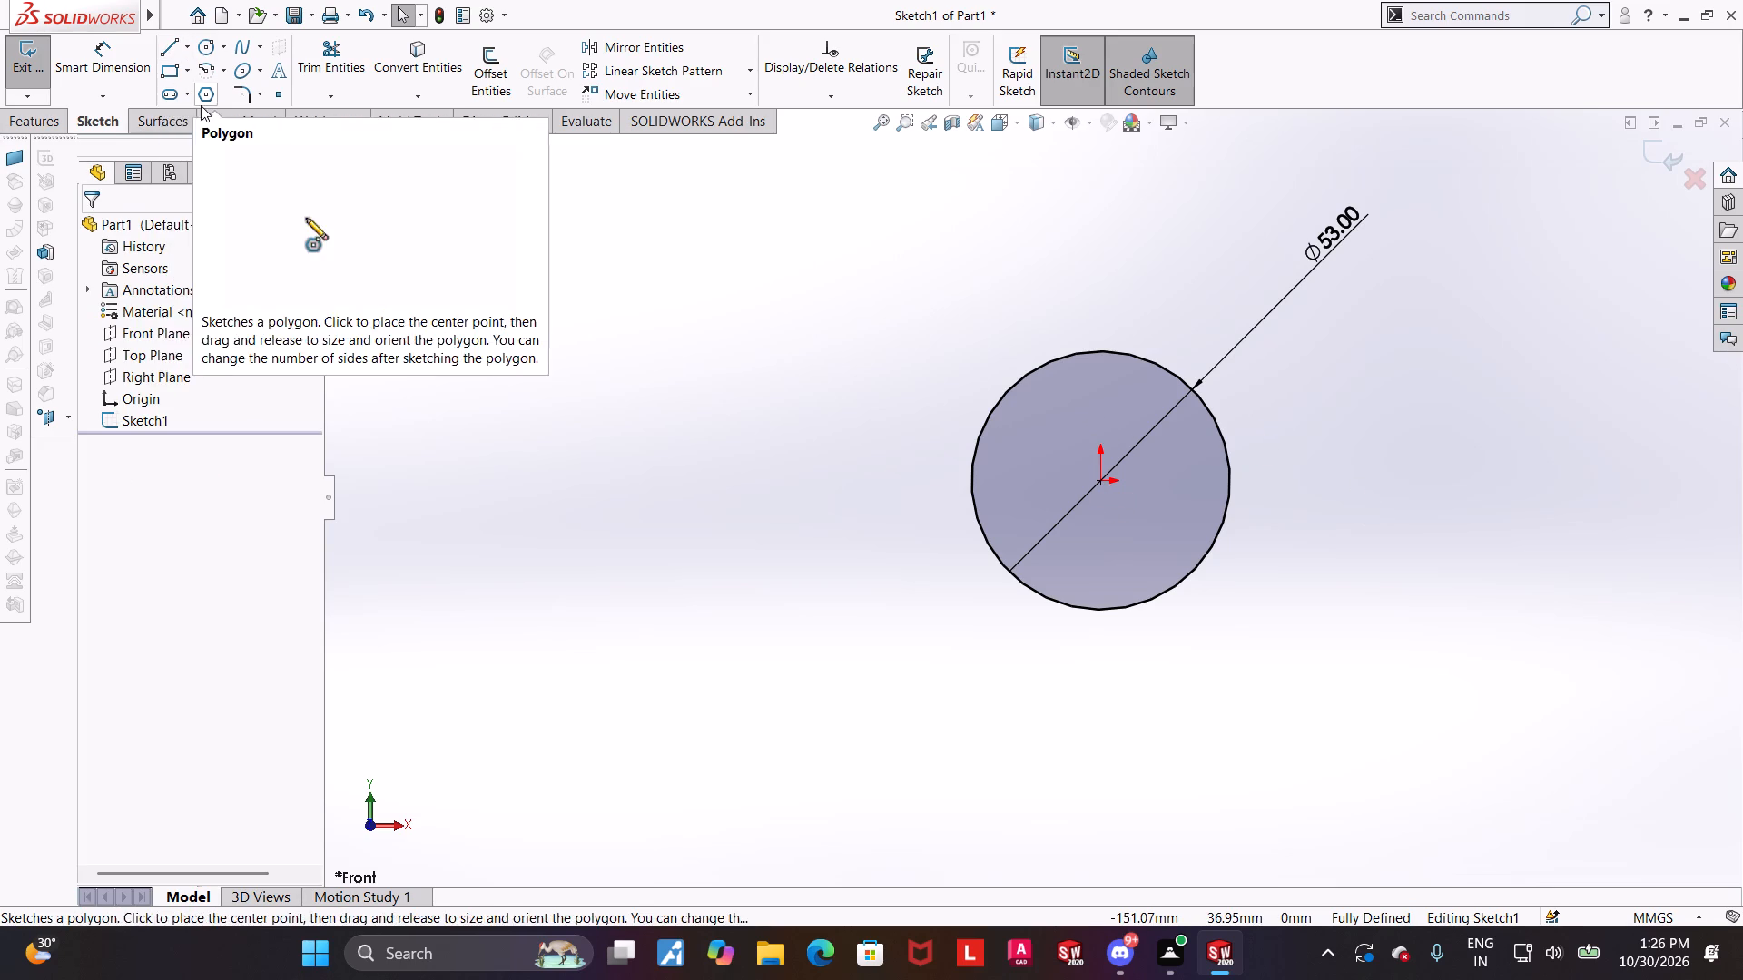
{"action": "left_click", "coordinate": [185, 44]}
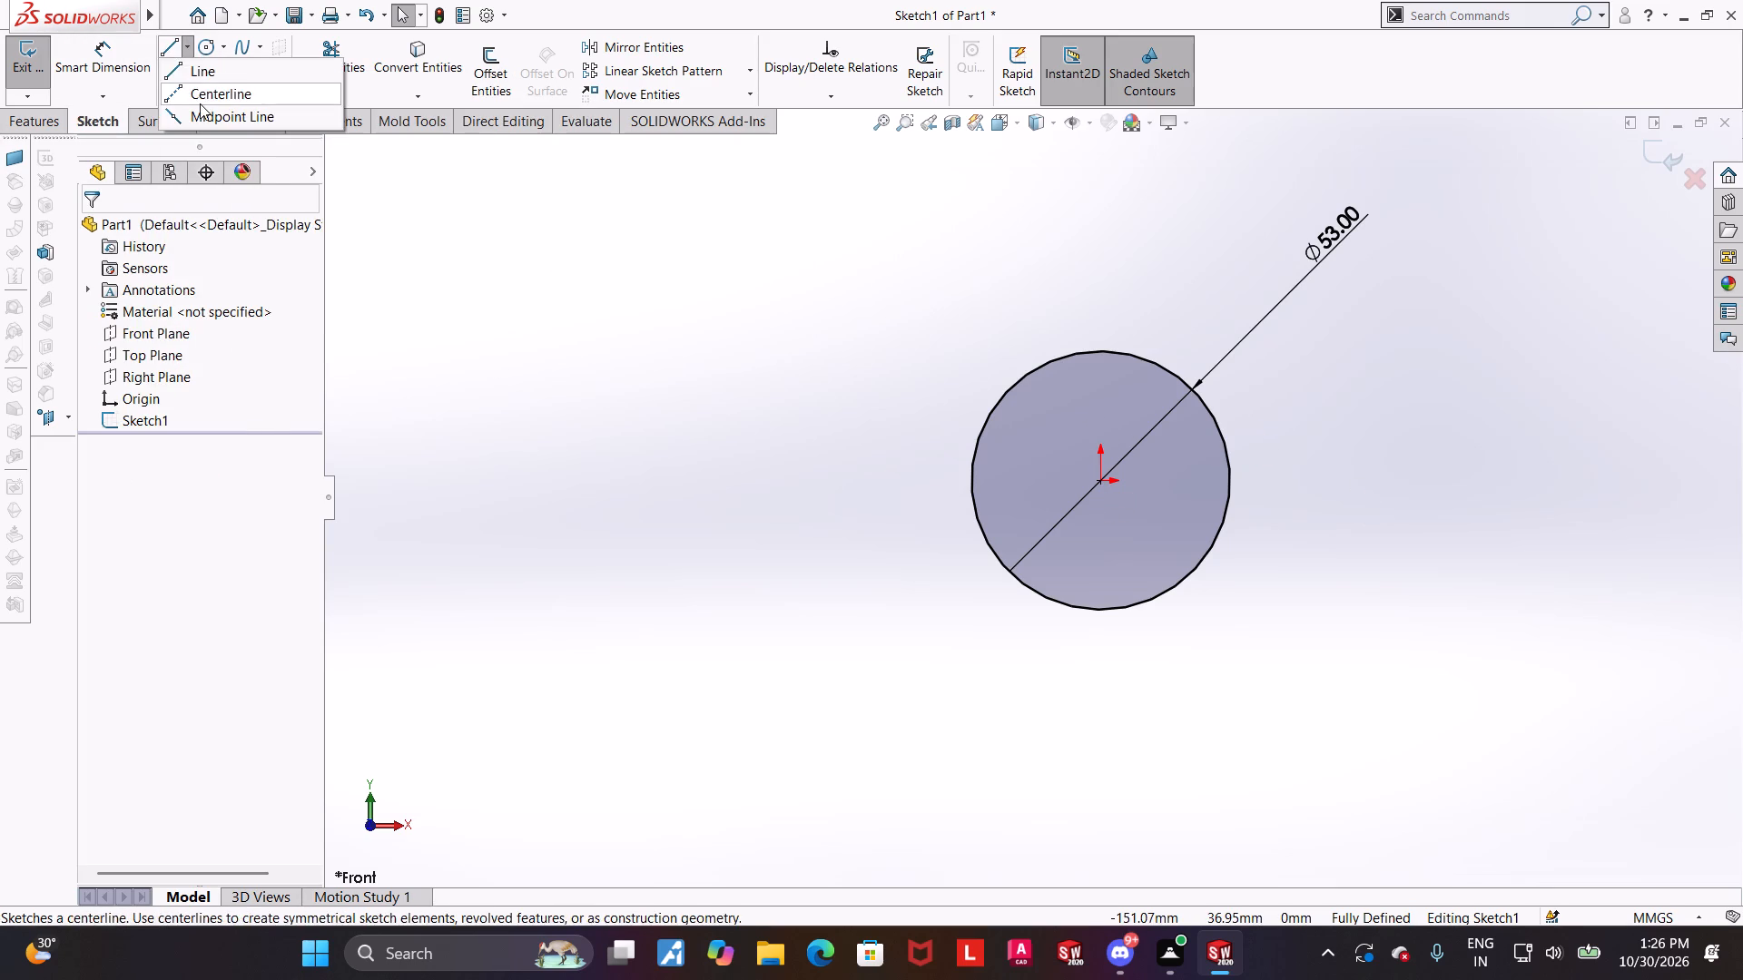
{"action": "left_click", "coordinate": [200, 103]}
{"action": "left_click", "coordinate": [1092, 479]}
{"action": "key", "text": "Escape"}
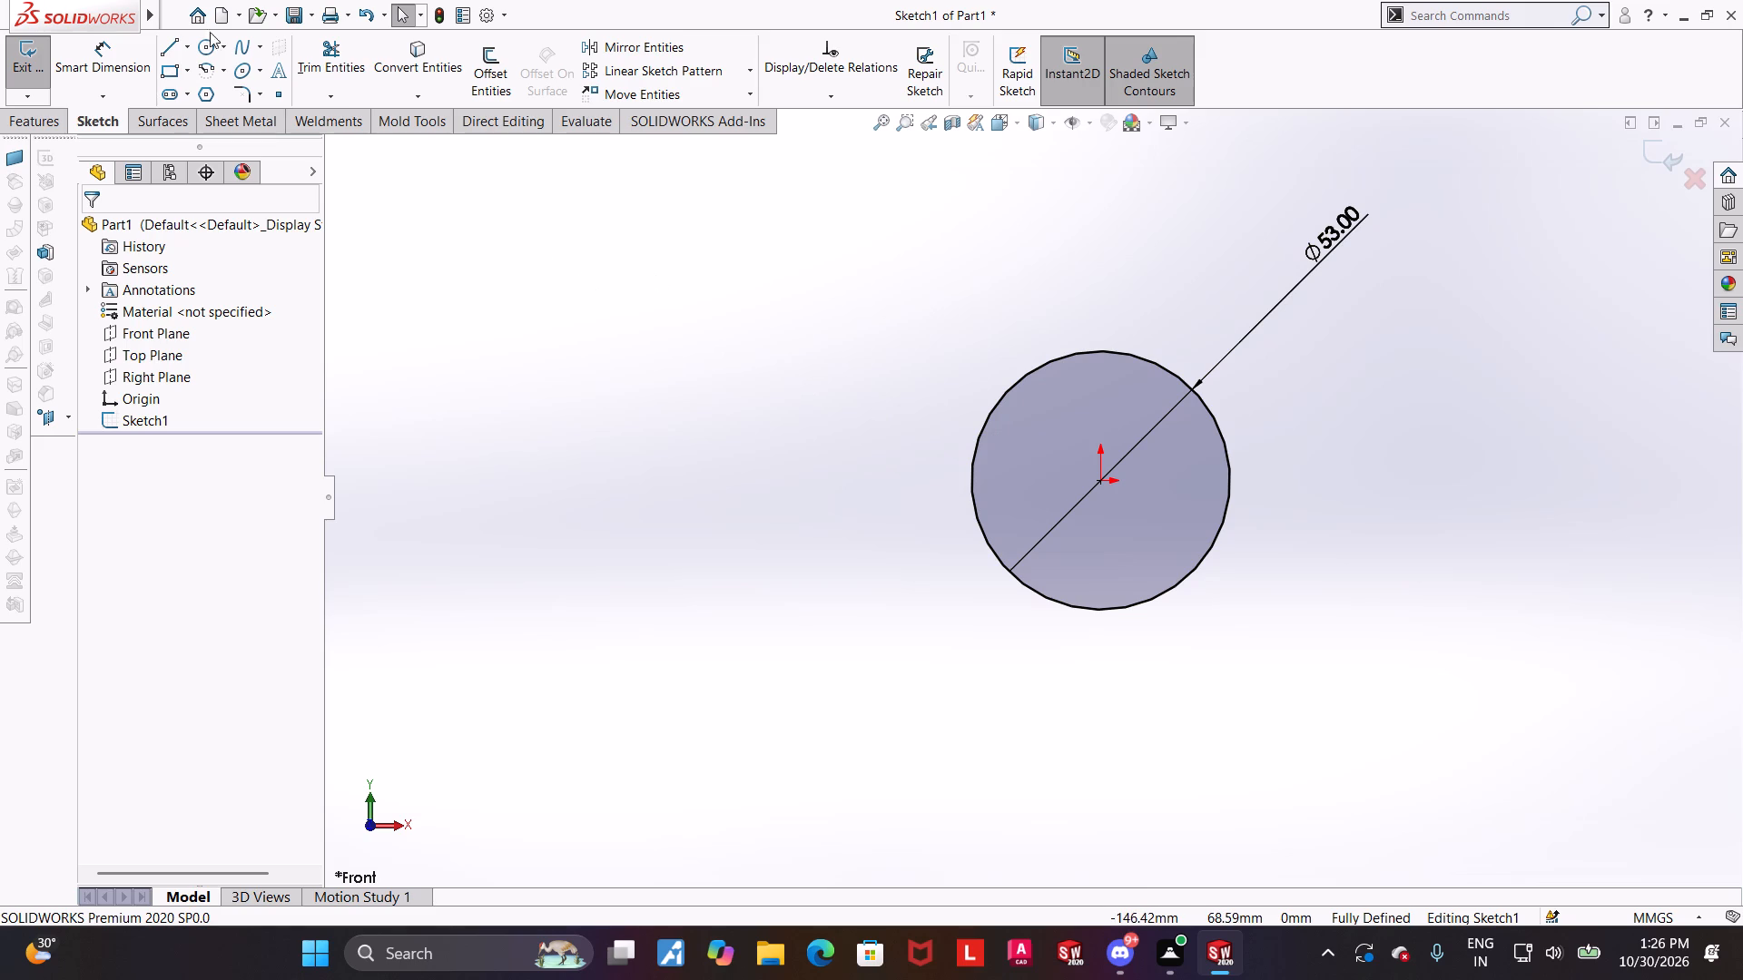
Sketch a centerline from the origin about 113 mm down to the left, continued by a horizontal centerline about 112 mm long to the left.
{"action": "left_click", "coordinate": [191, 47]}
{"action": "left_click", "coordinate": [185, 92]}
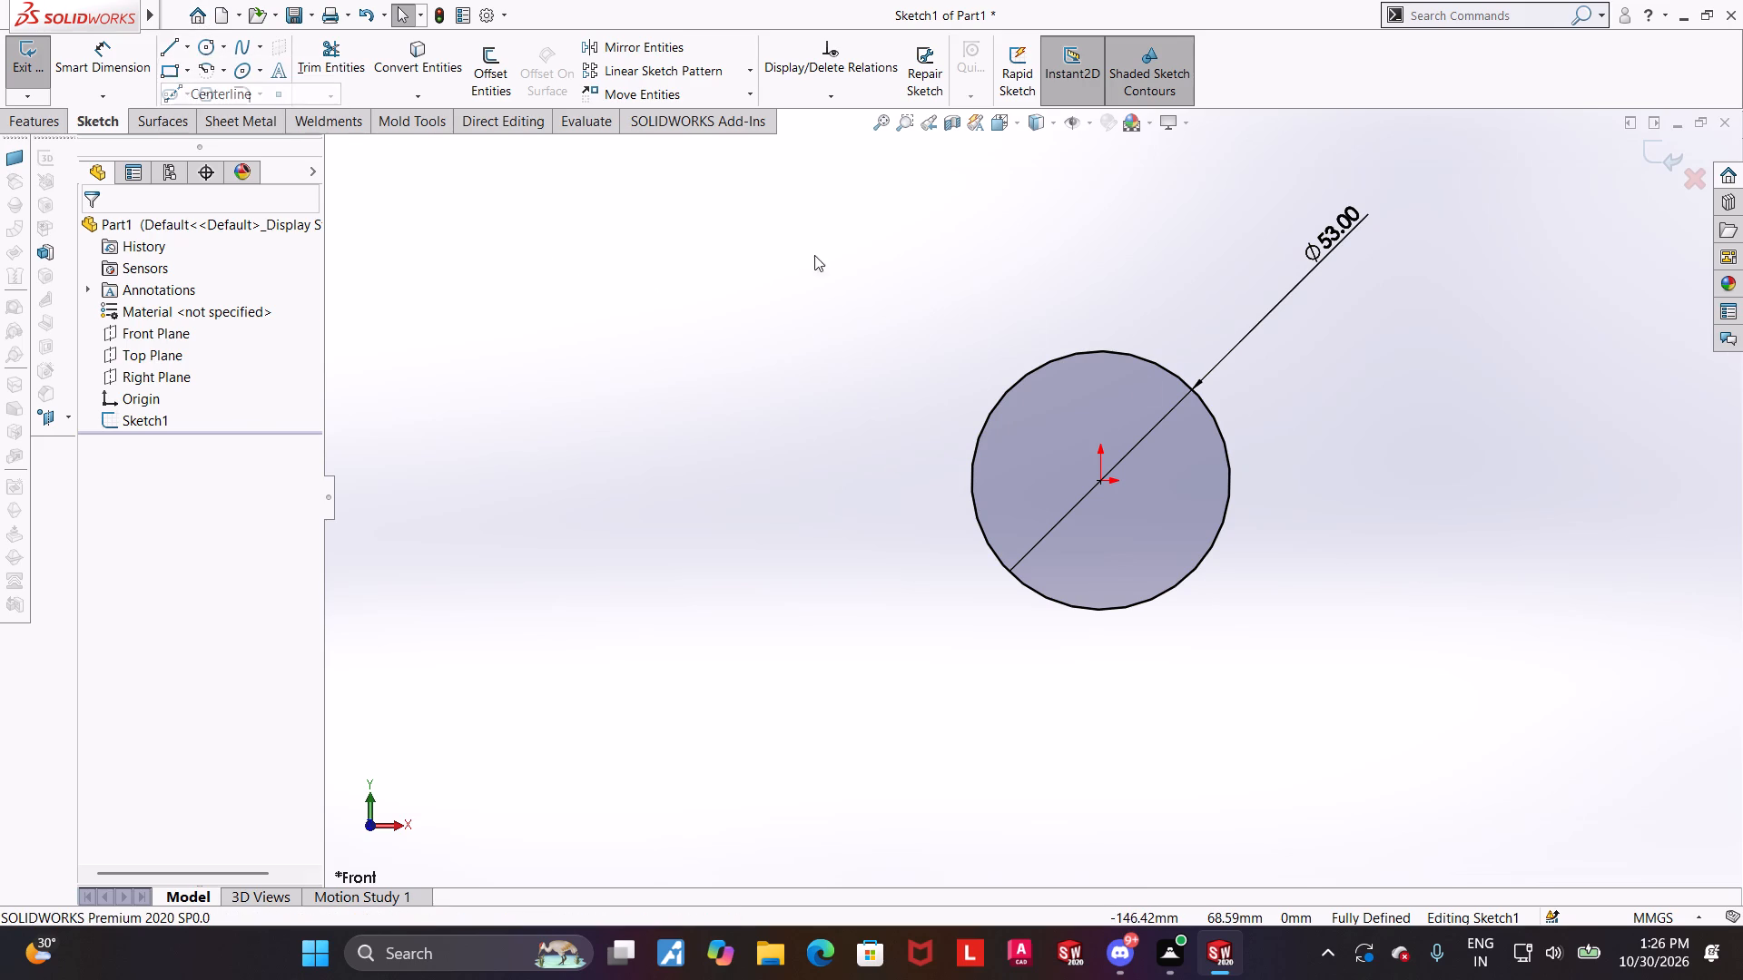
{"action": "left_click", "coordinate": [1098, 477]}
{"action": "scroll", "coordinate": [1100, 501], "scroll_direction": "up", "scroll_amount": 4}
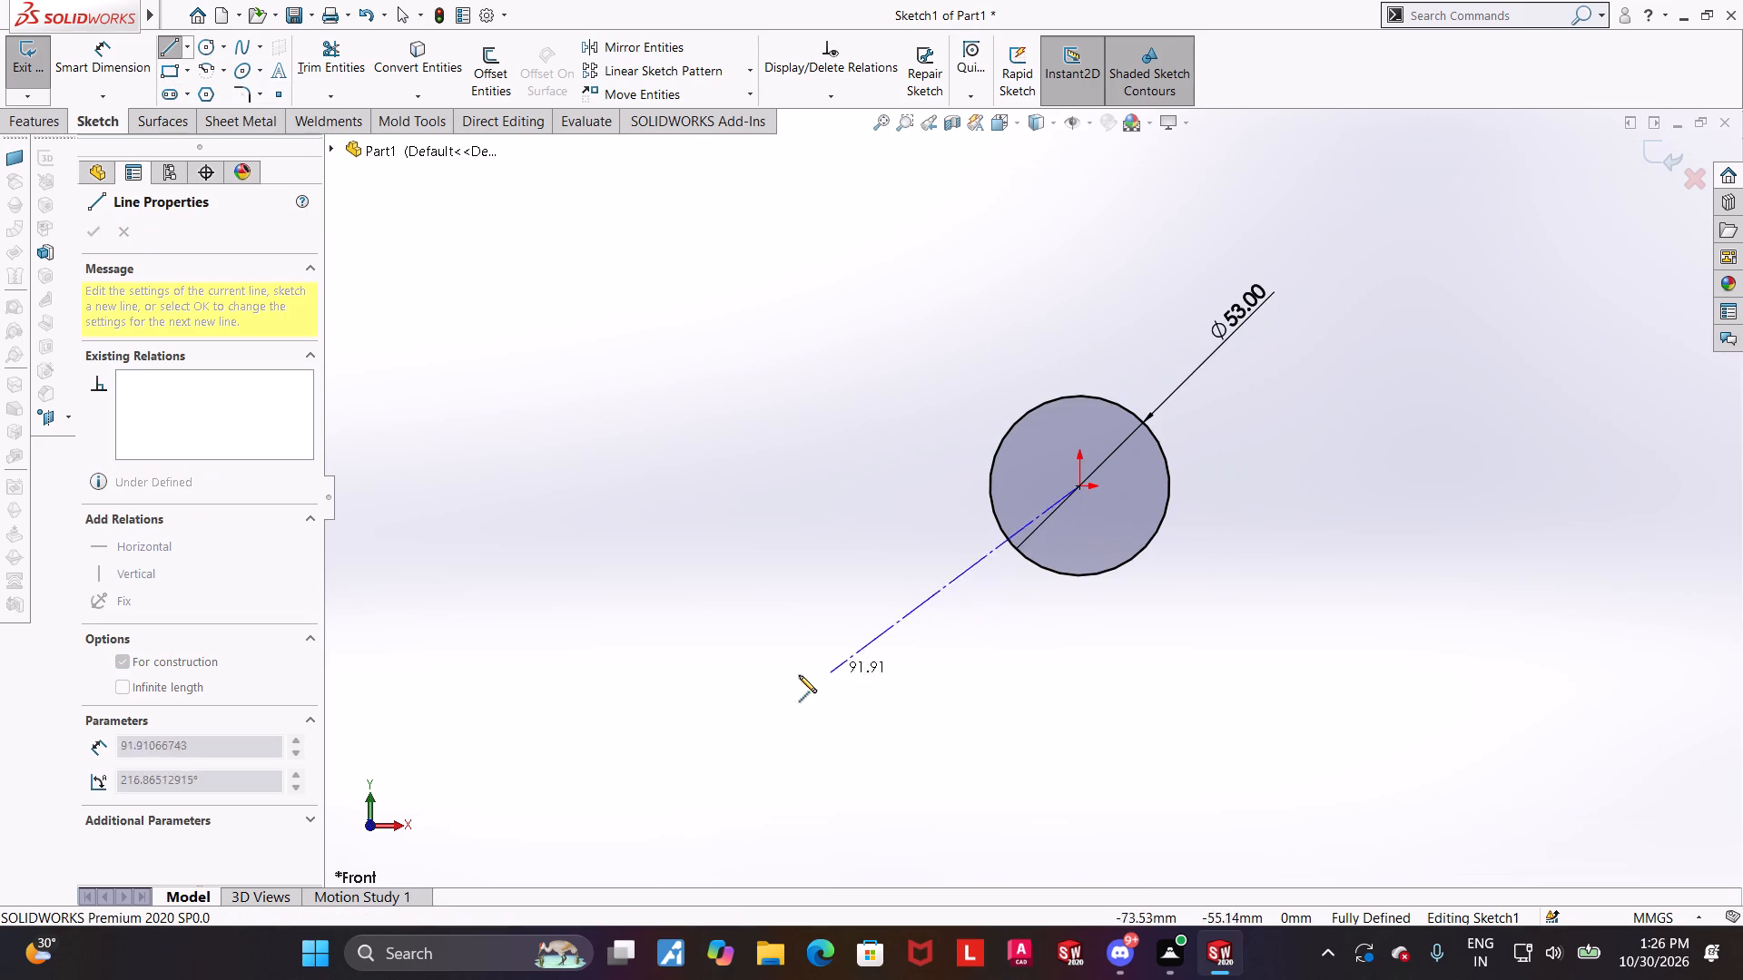
{"action": "left_click", "coordinate": [793, 737]}
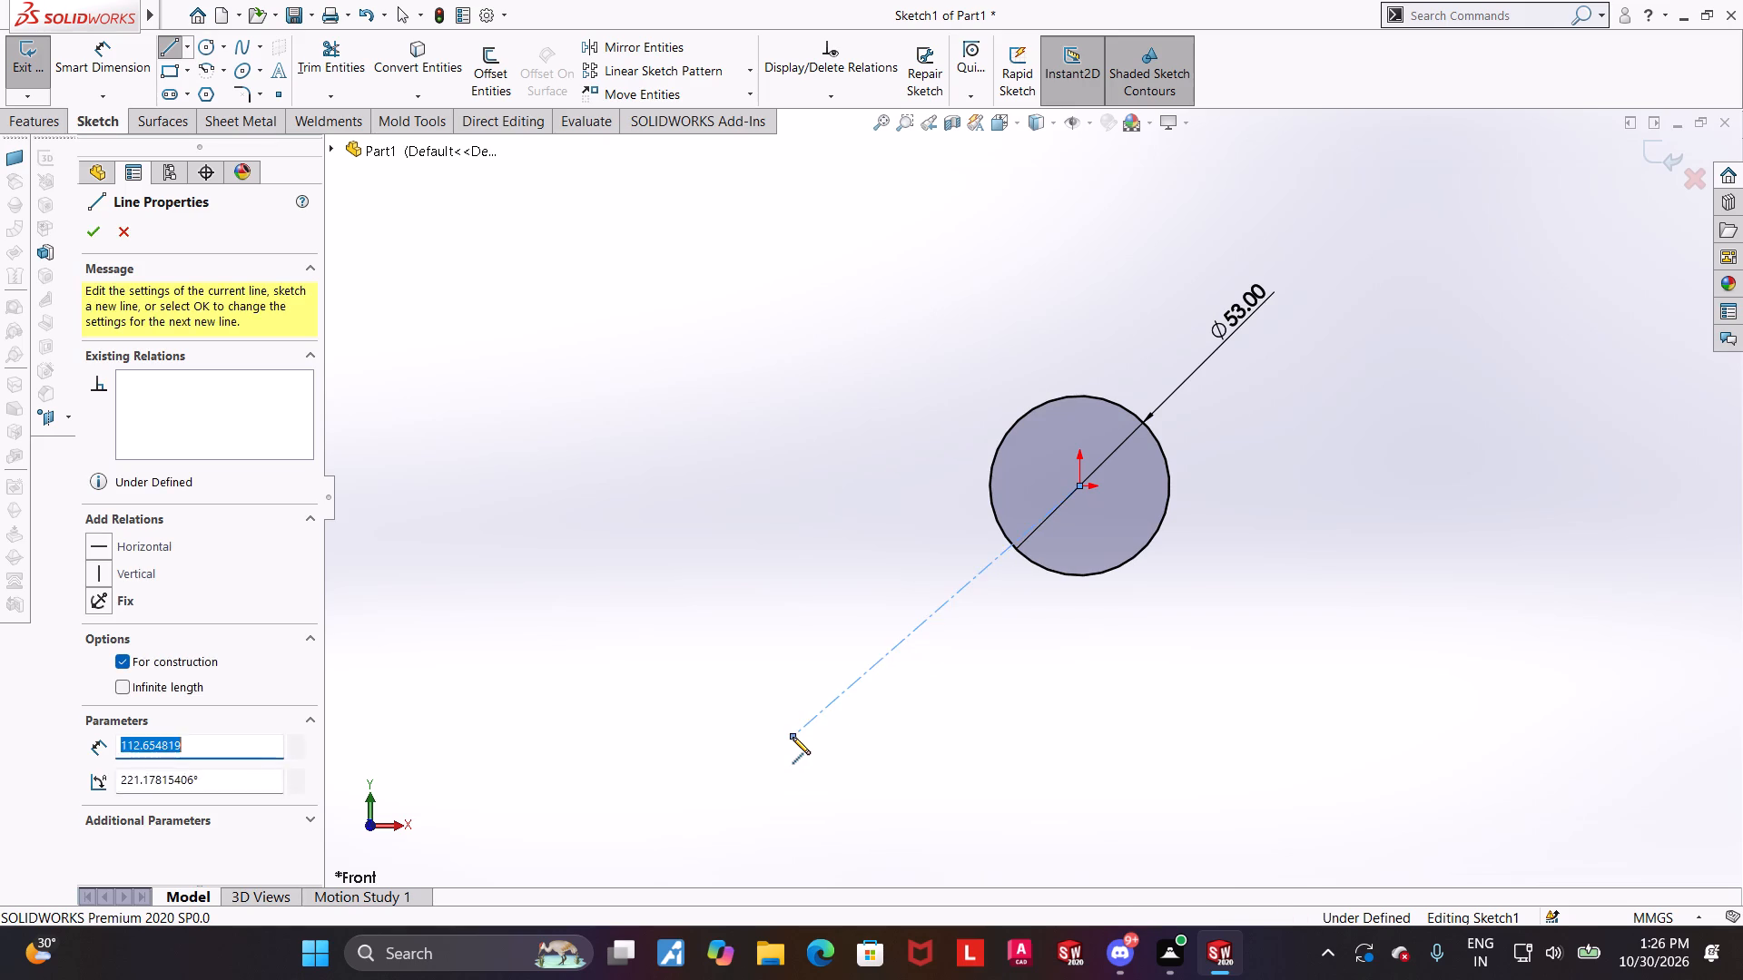
{"action": "left_click", "coordinate": [412, 735]}
{"action": "key", "text": "Escape"}
Dimension the angle between the horizontal and the sloped centerline as 147.42°.
{"action": "scroll", "coordinate": [771, 672], "scroll_direction": "up", "scroll_amount": 3}
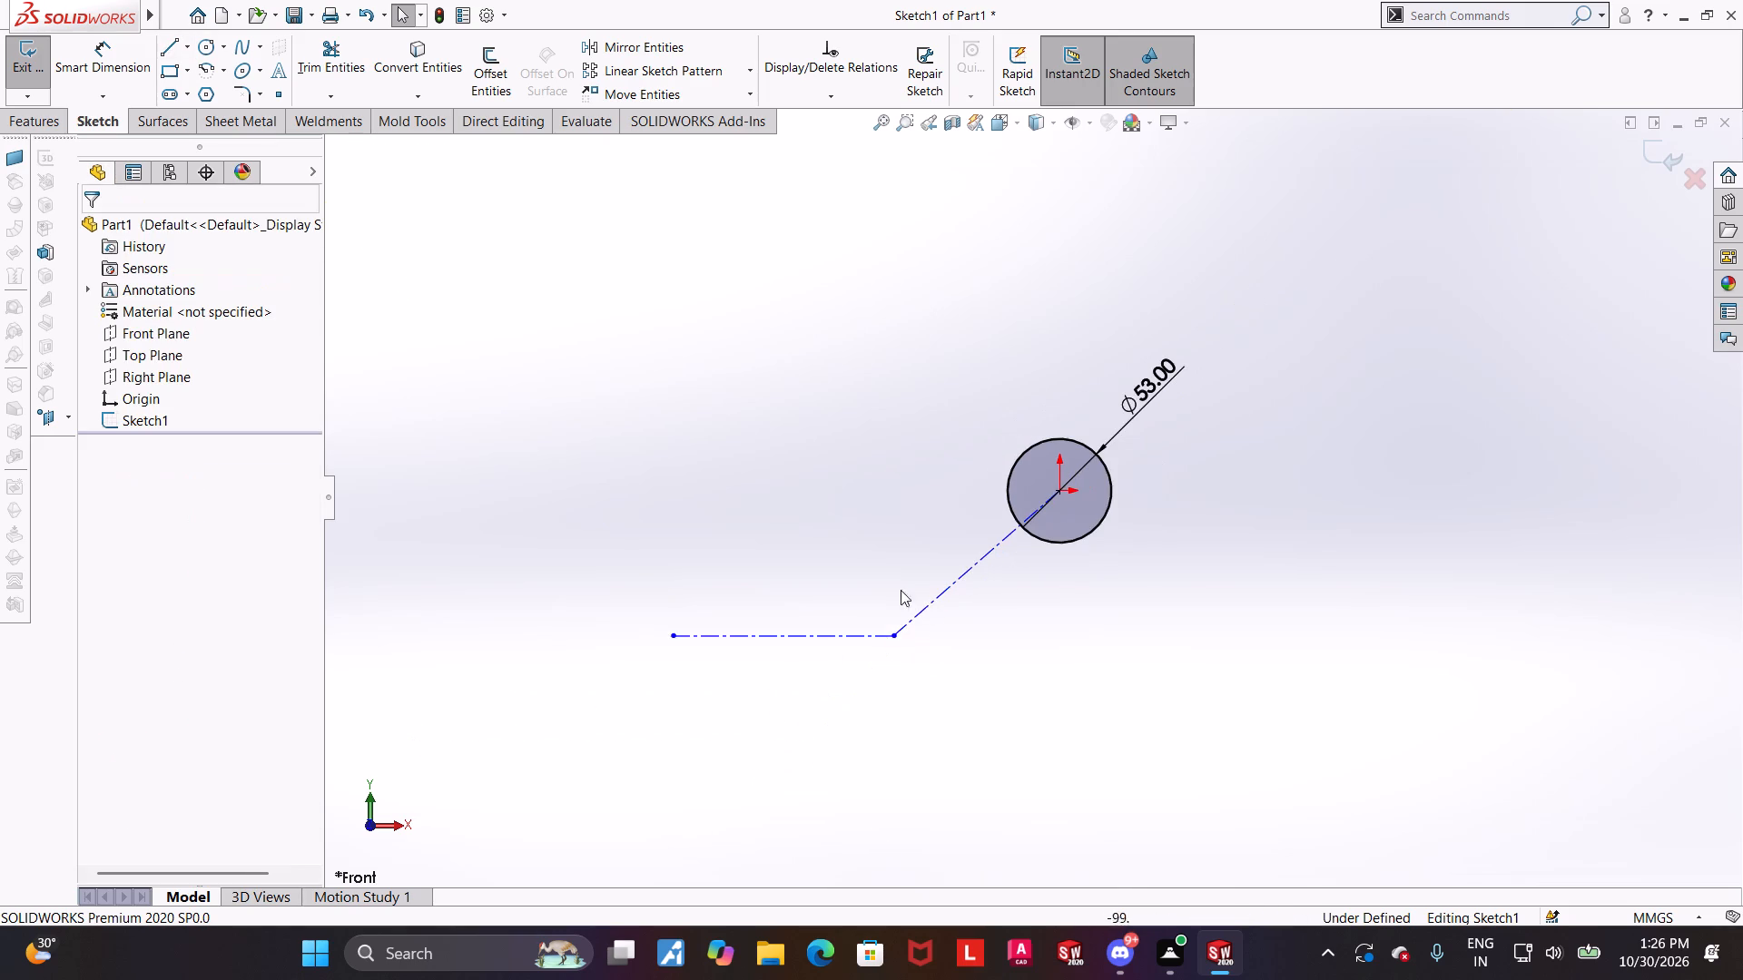
{"action": "scroll", "coordinate": [921, 585], "scroll_direction": "down", "scroll_amount": 2}
{"action": "left_click", "coordinate": [108, 63]}
{"action": "scroll", "coordinate": [903, 571], "scroll_direction": "down", "scroll_amount": 1}
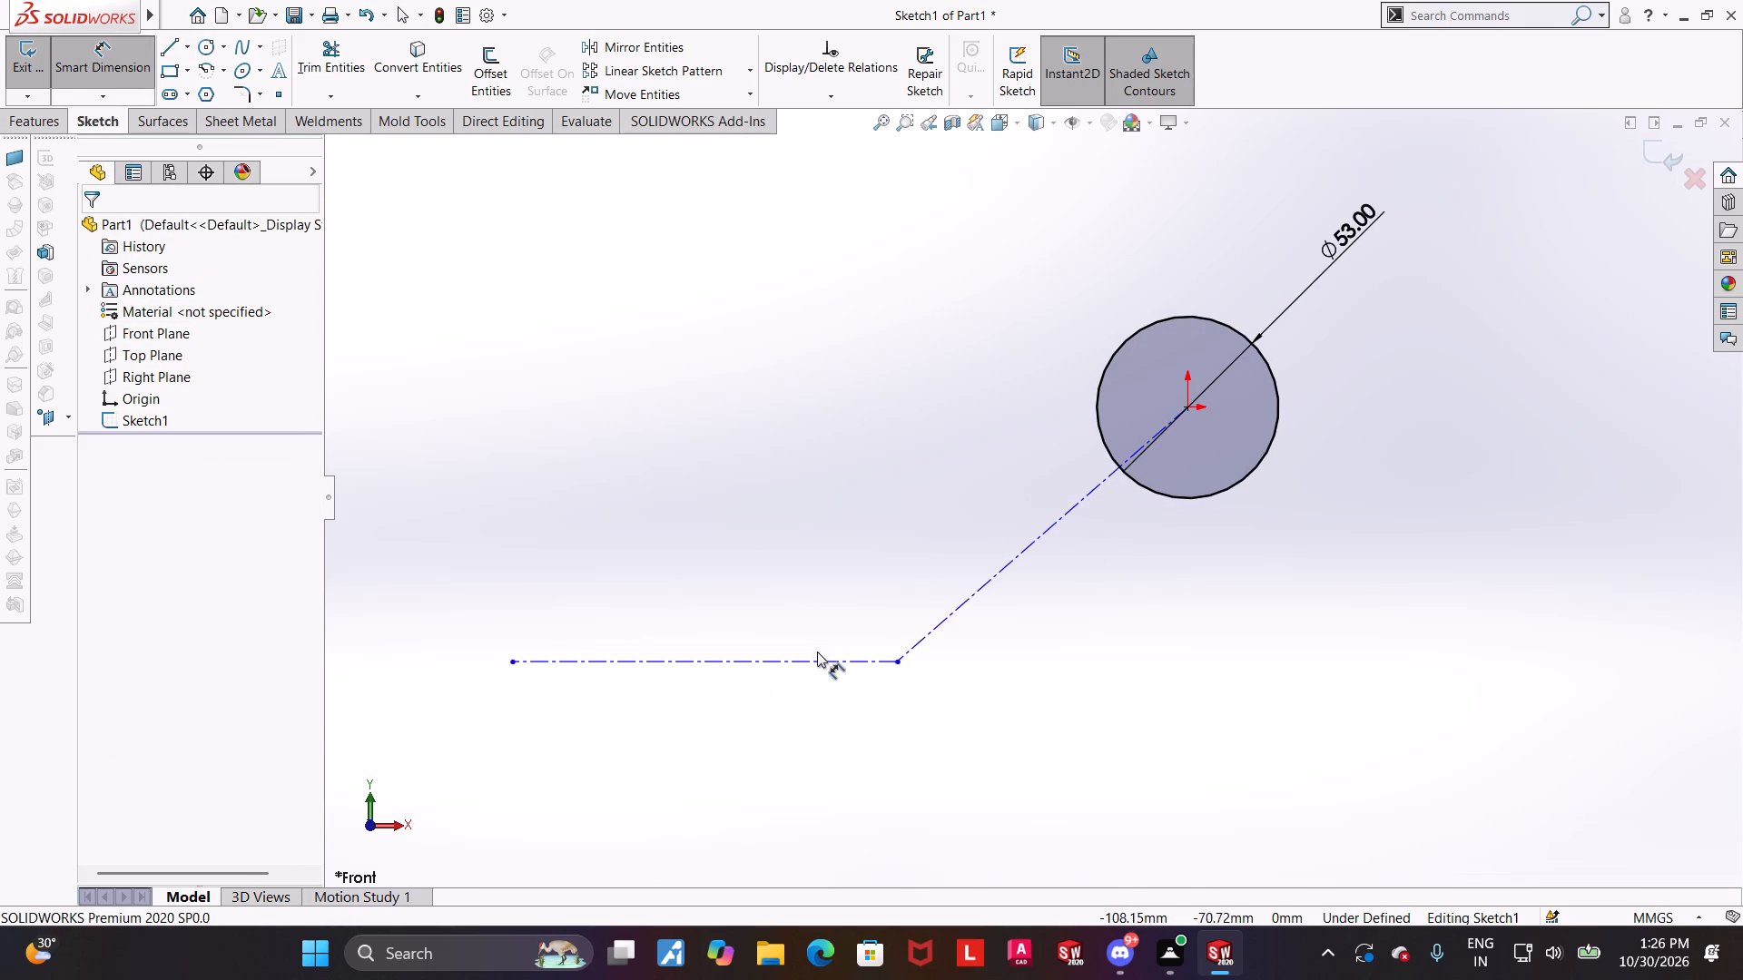
{"action": "left_click", "coordinate": [815, 667]}
{"action": "left_click", "coordinate": [981, 590]}
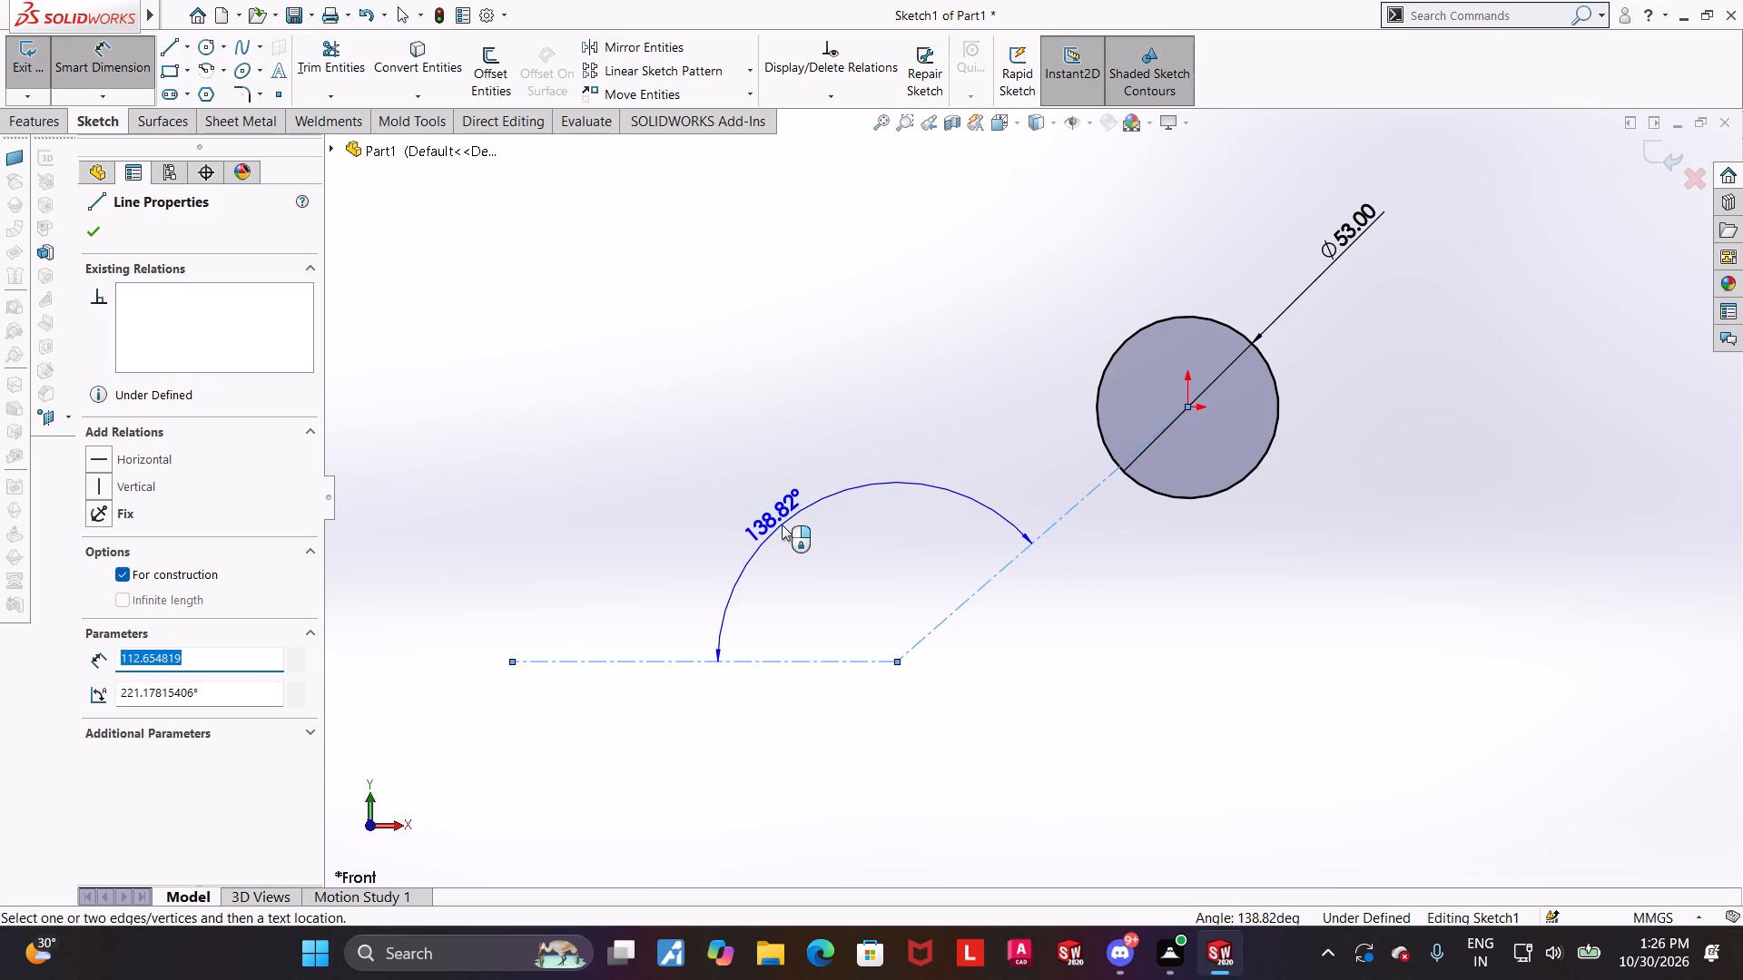
{"action": "left_click", "coordinate": [782, 524]}
{"action": "type", "text": "14"}
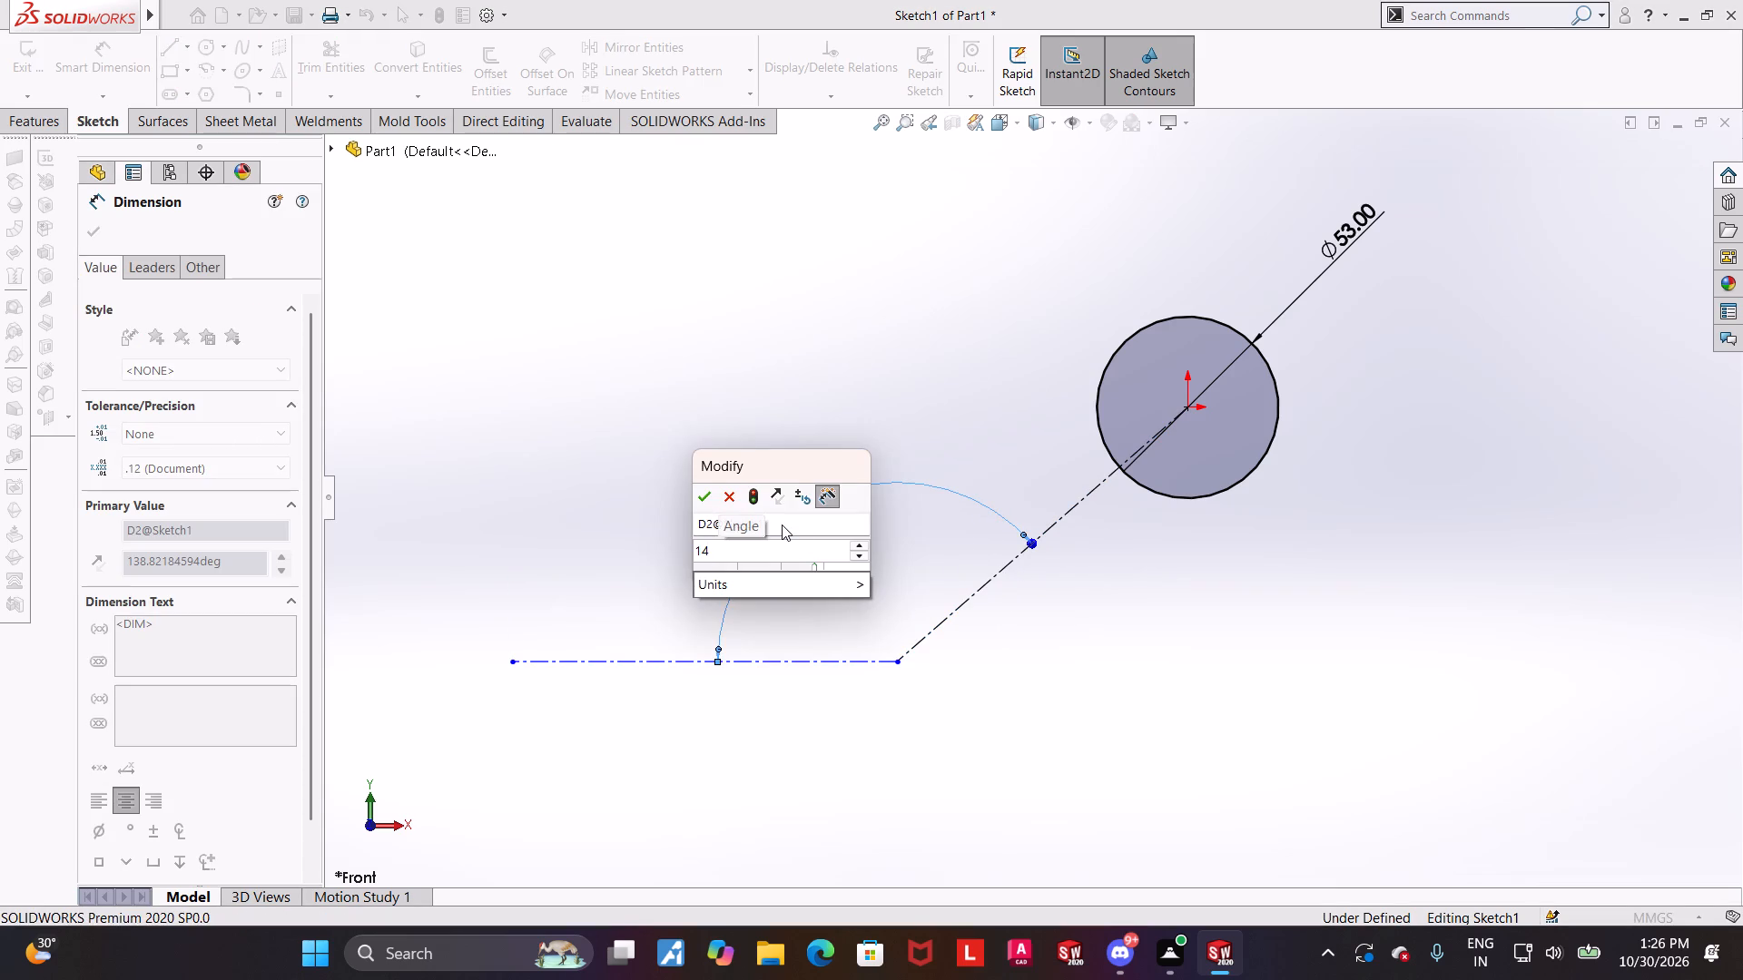
{"action": "type", "text": "7.4"}
{"action": "key", "text": "2"}
{"action": "key", "text": "Return"}
{"action": "key", "text": "Escape"}
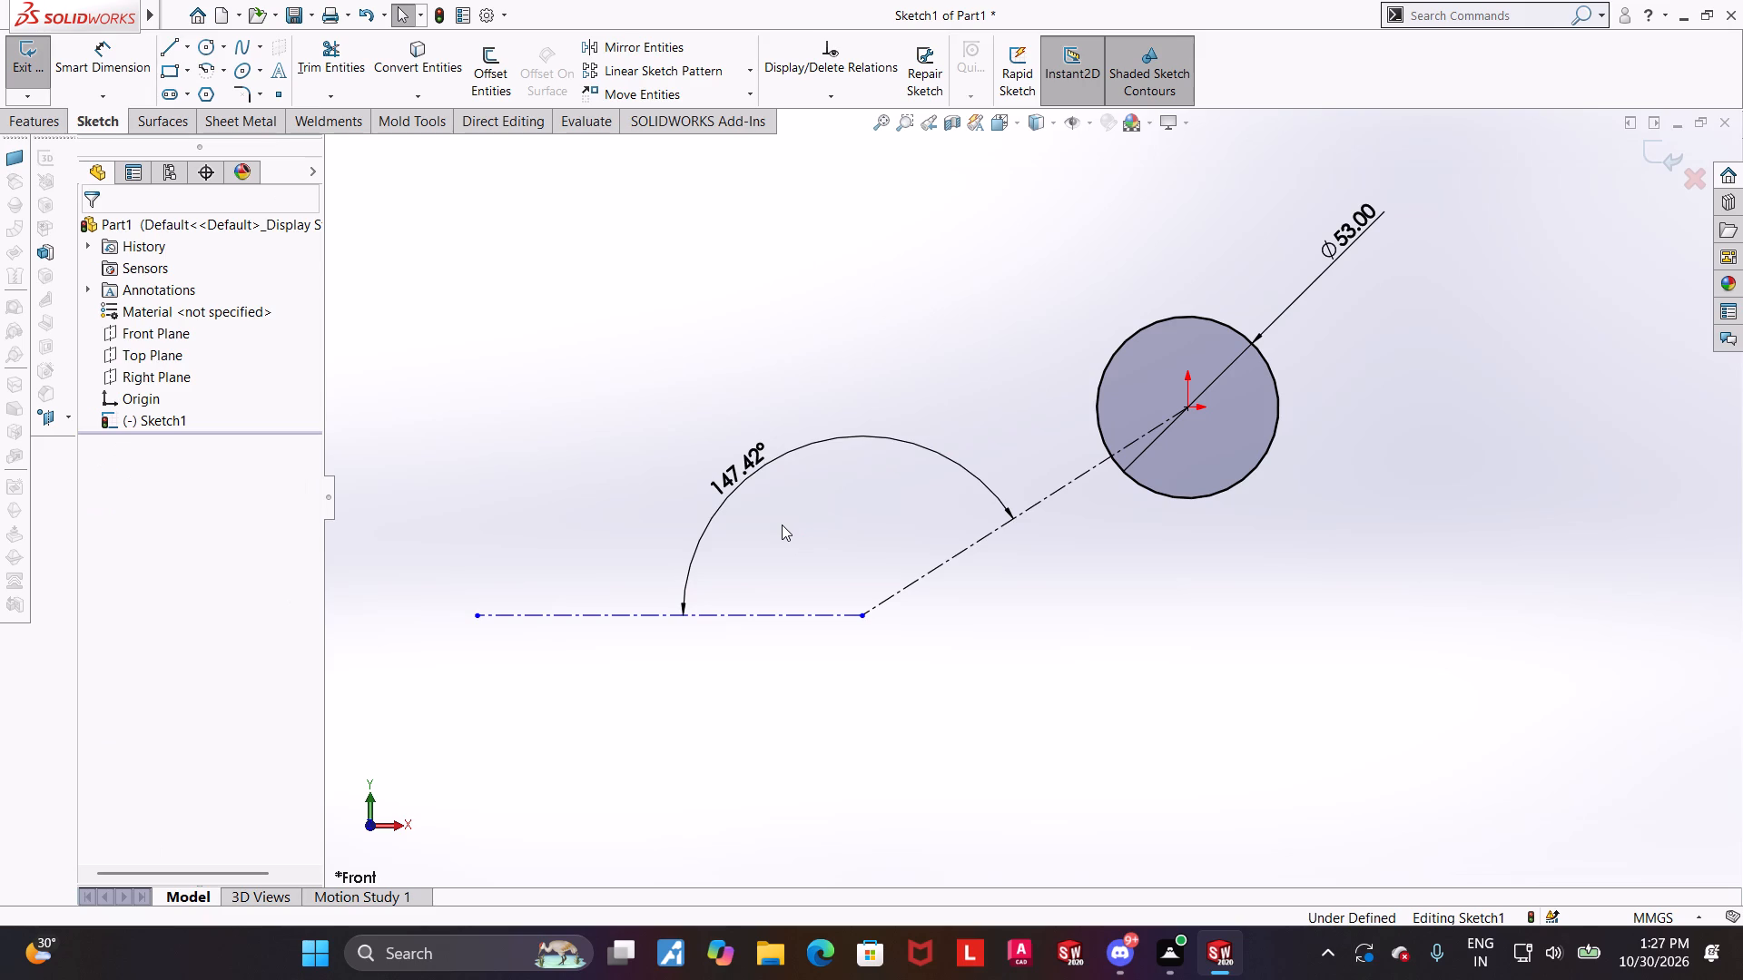
{"action": "key", "text": "Escape"}
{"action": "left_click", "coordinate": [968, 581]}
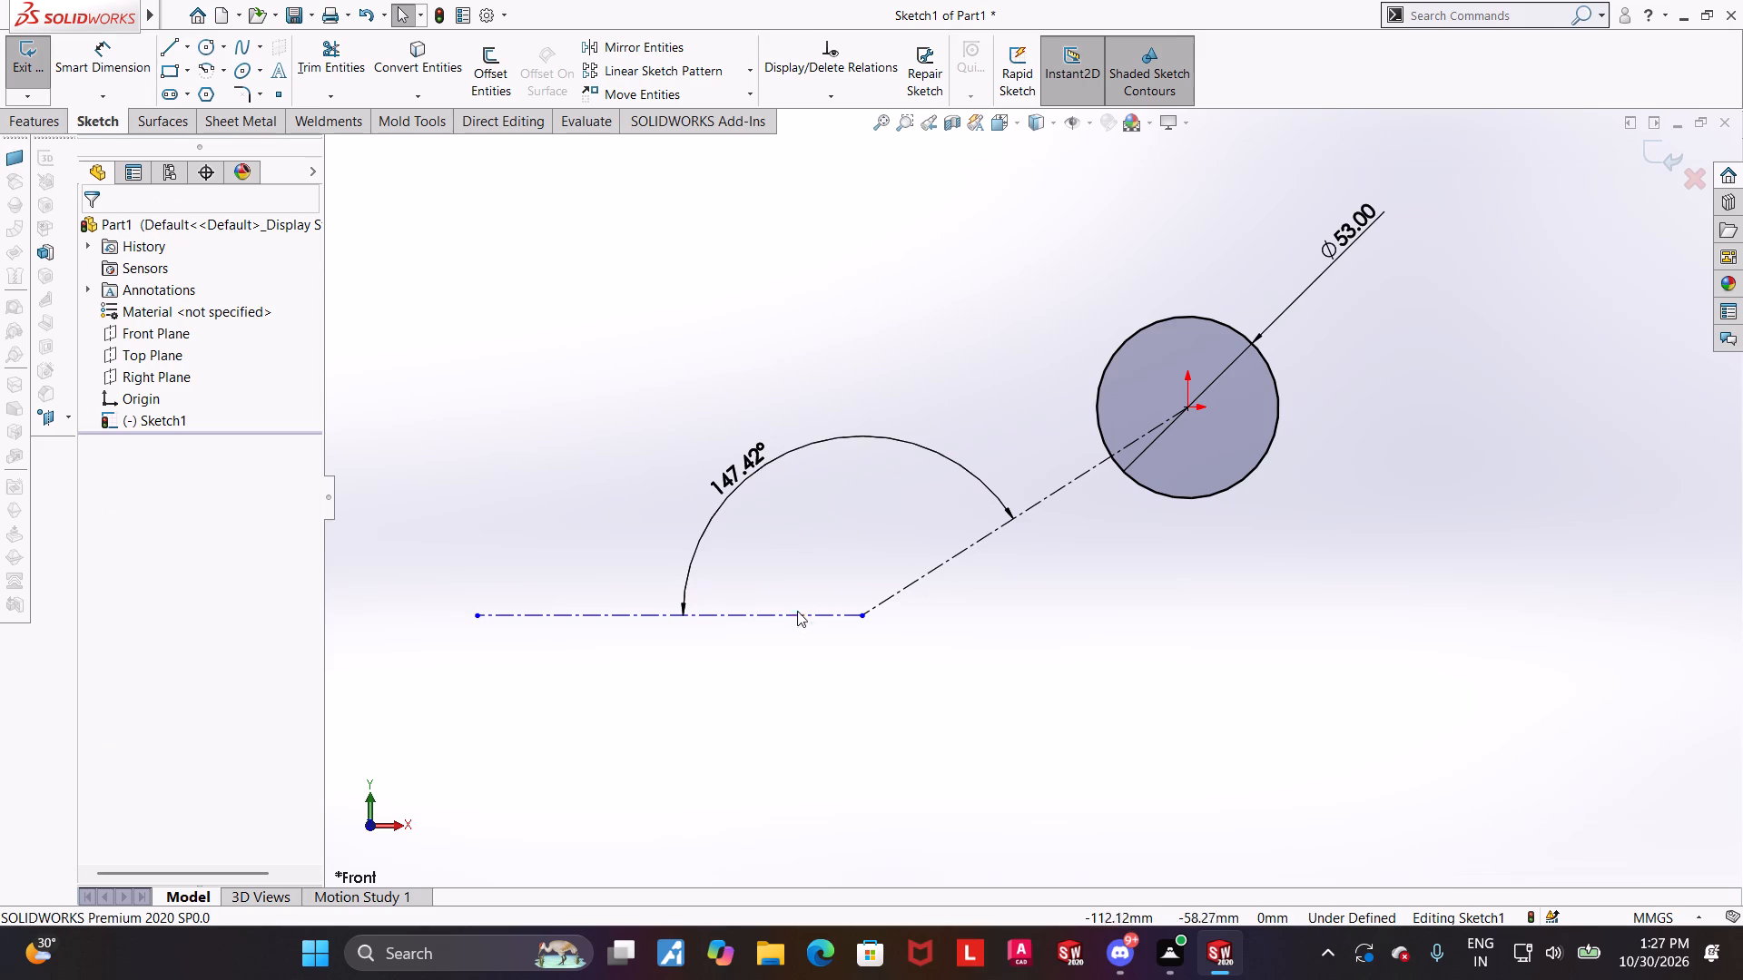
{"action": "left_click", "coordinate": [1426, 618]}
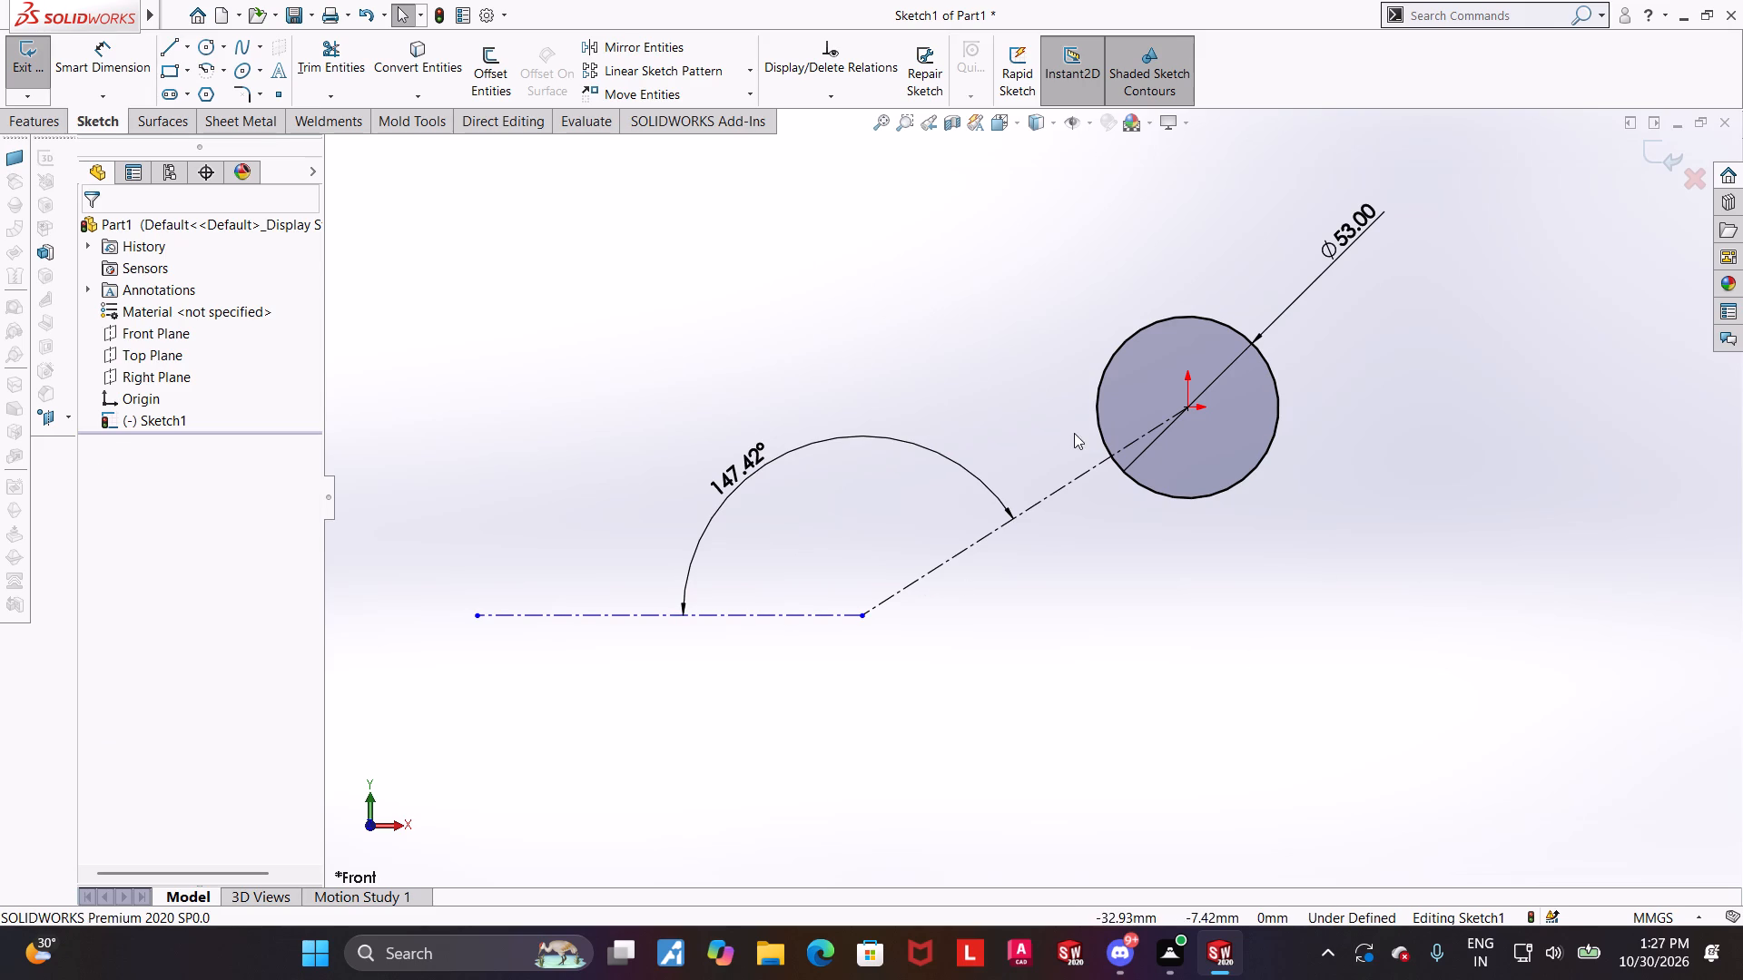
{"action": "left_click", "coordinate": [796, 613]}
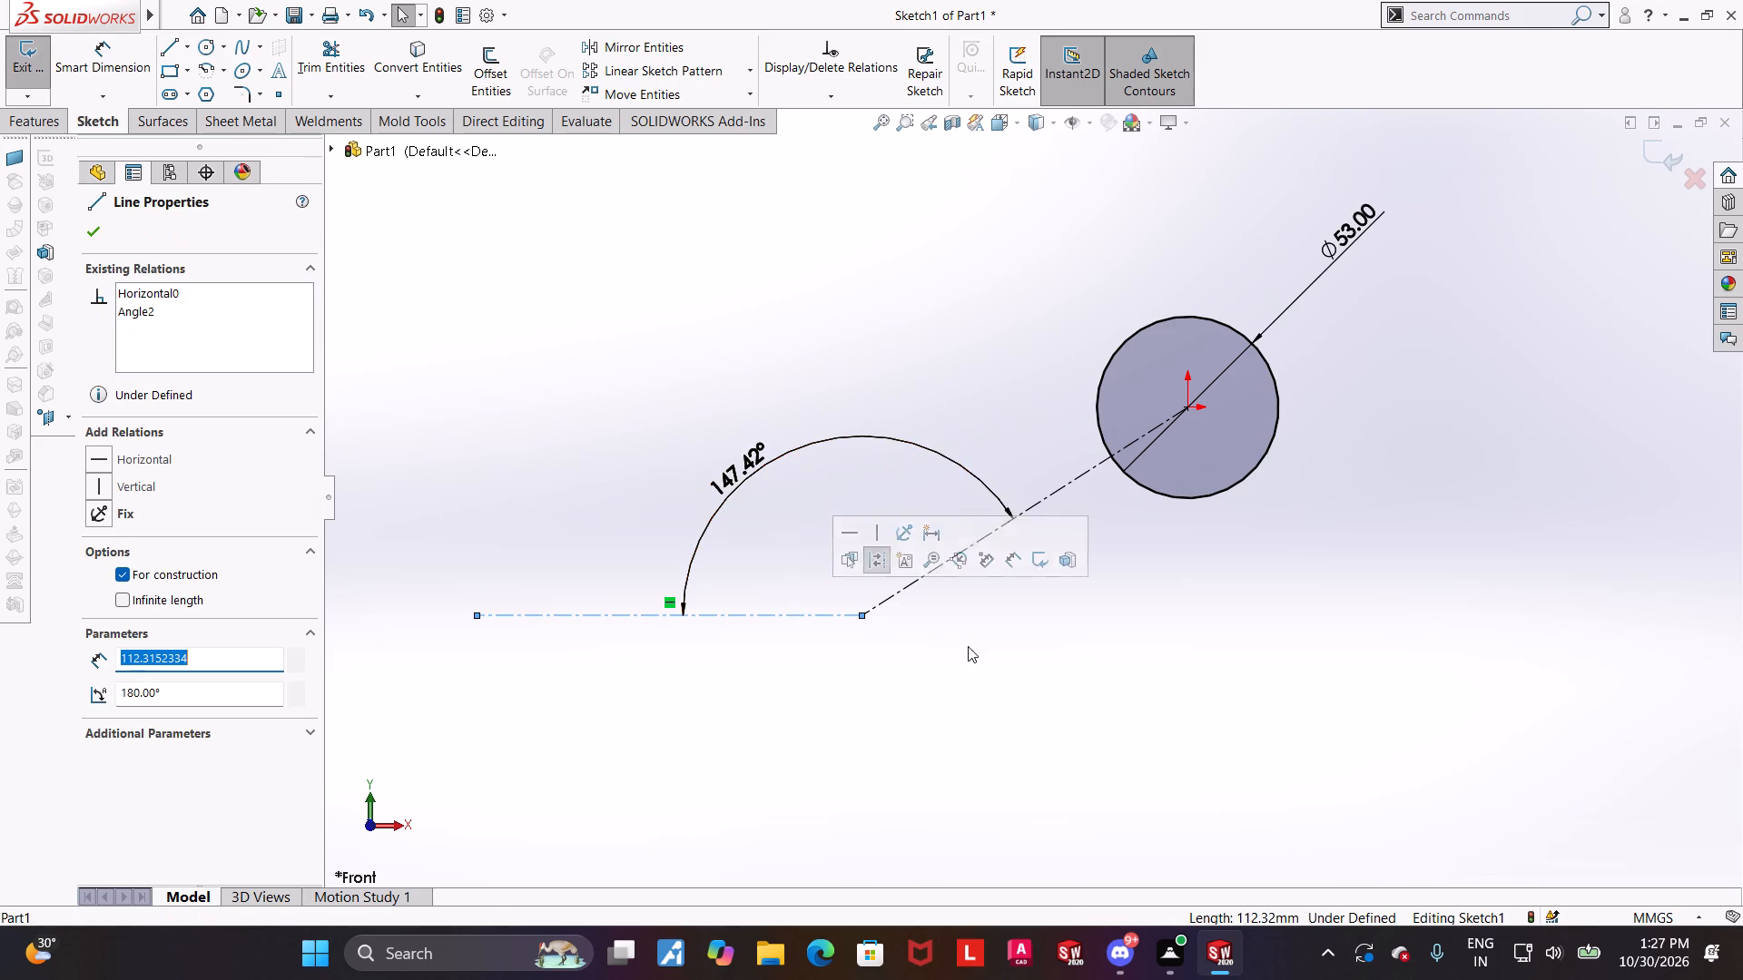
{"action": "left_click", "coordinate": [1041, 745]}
Sketch a line about 100 mm long down-left from the 53 mm circle's upper-left edge and make it tangent to the circle.
{"action": "scroll", "coordinate": [1148, 538], "scroll_direction": "up", "scroll_amount": 2}
{"action": "scroll", "coordinate": [1306, 428], "scroll_direction": "down", "scroll_amount": 1}
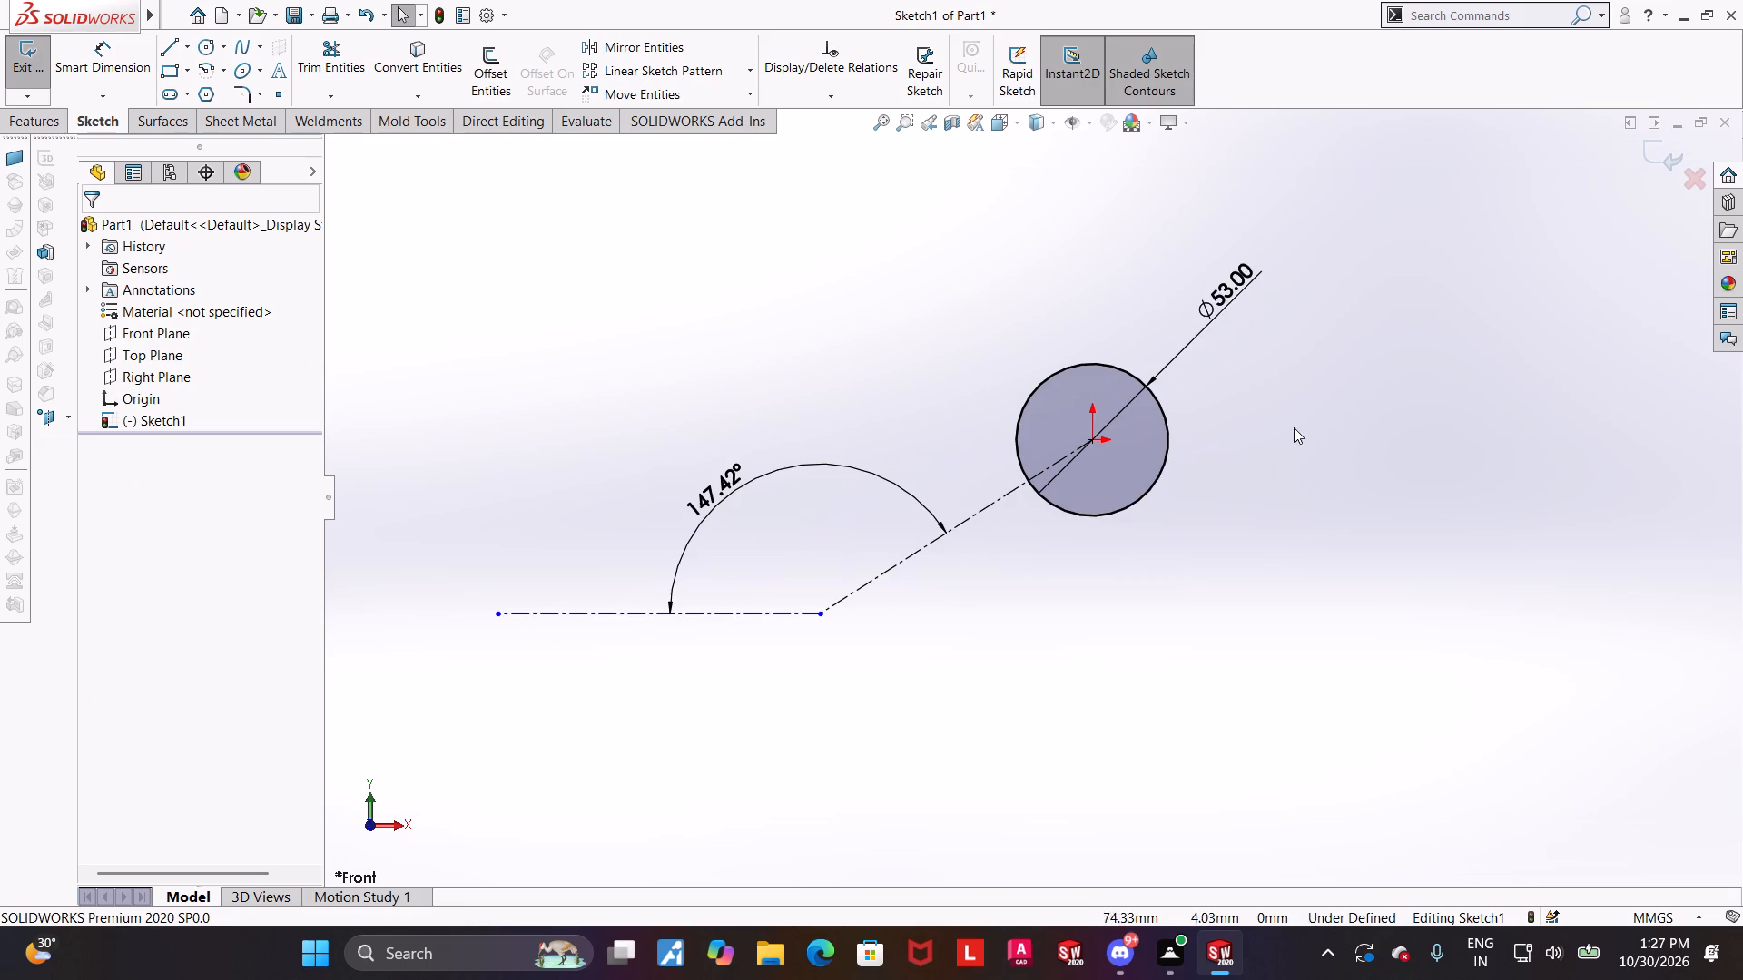
{"action": "left_click", "coordinate": [175, 54]}
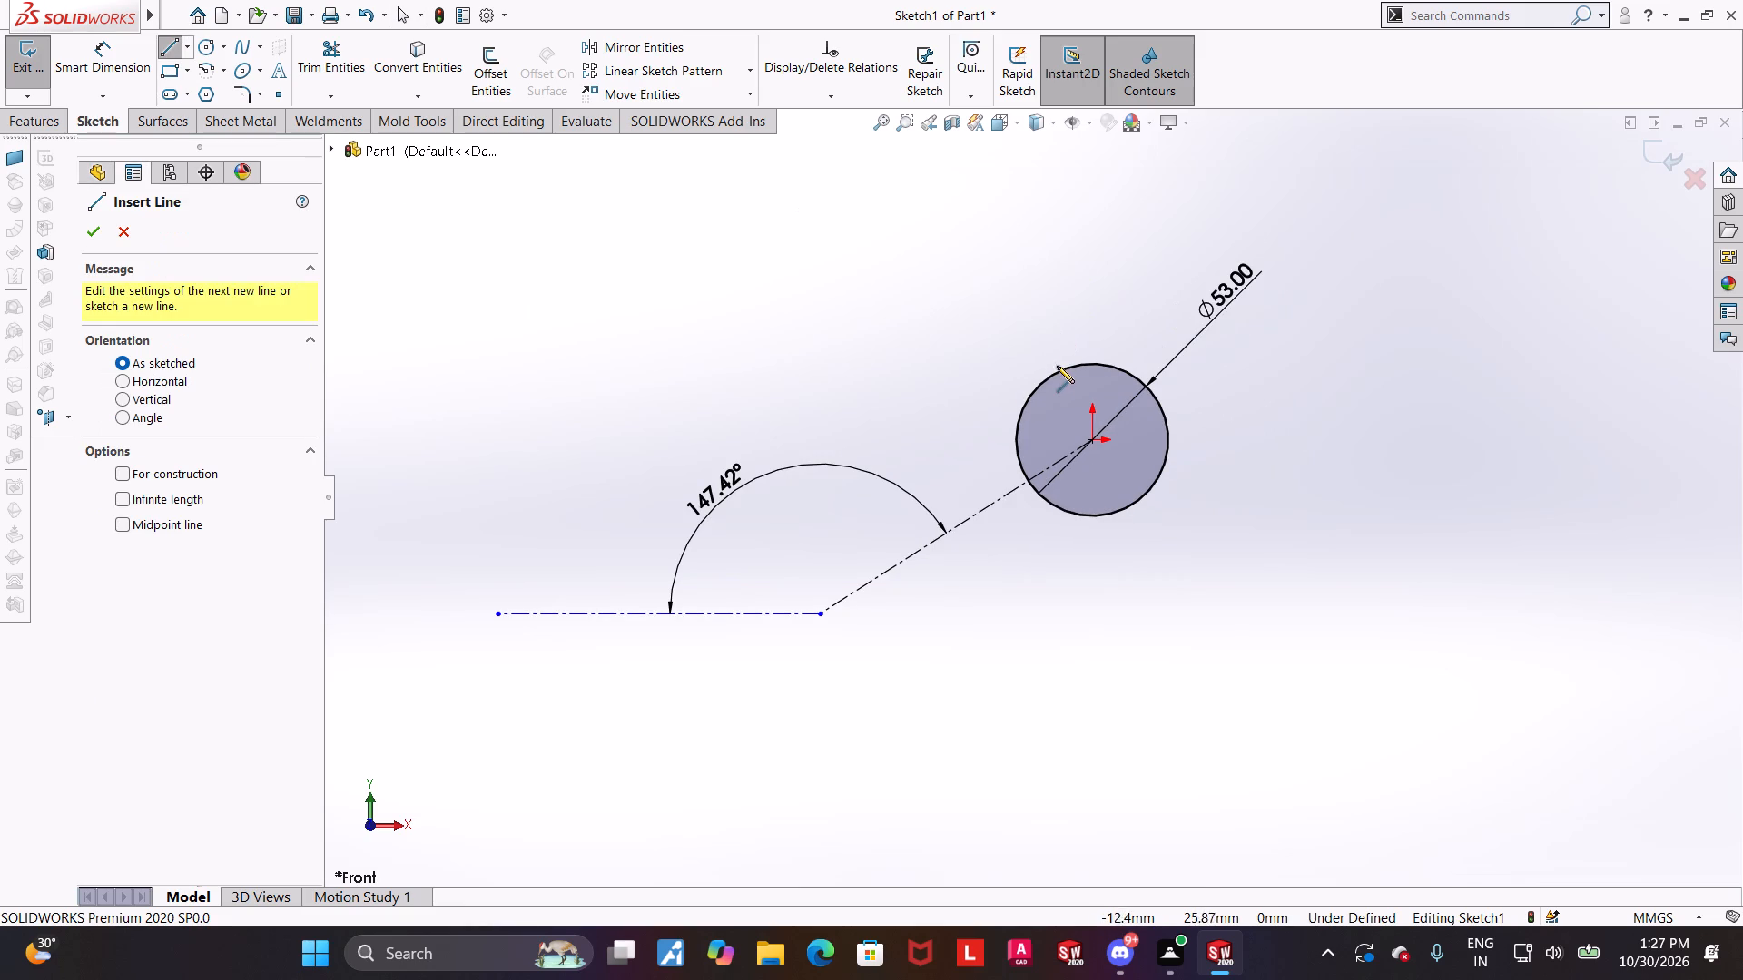
{"action": "left_click", "coordinate": [1052, 376]}
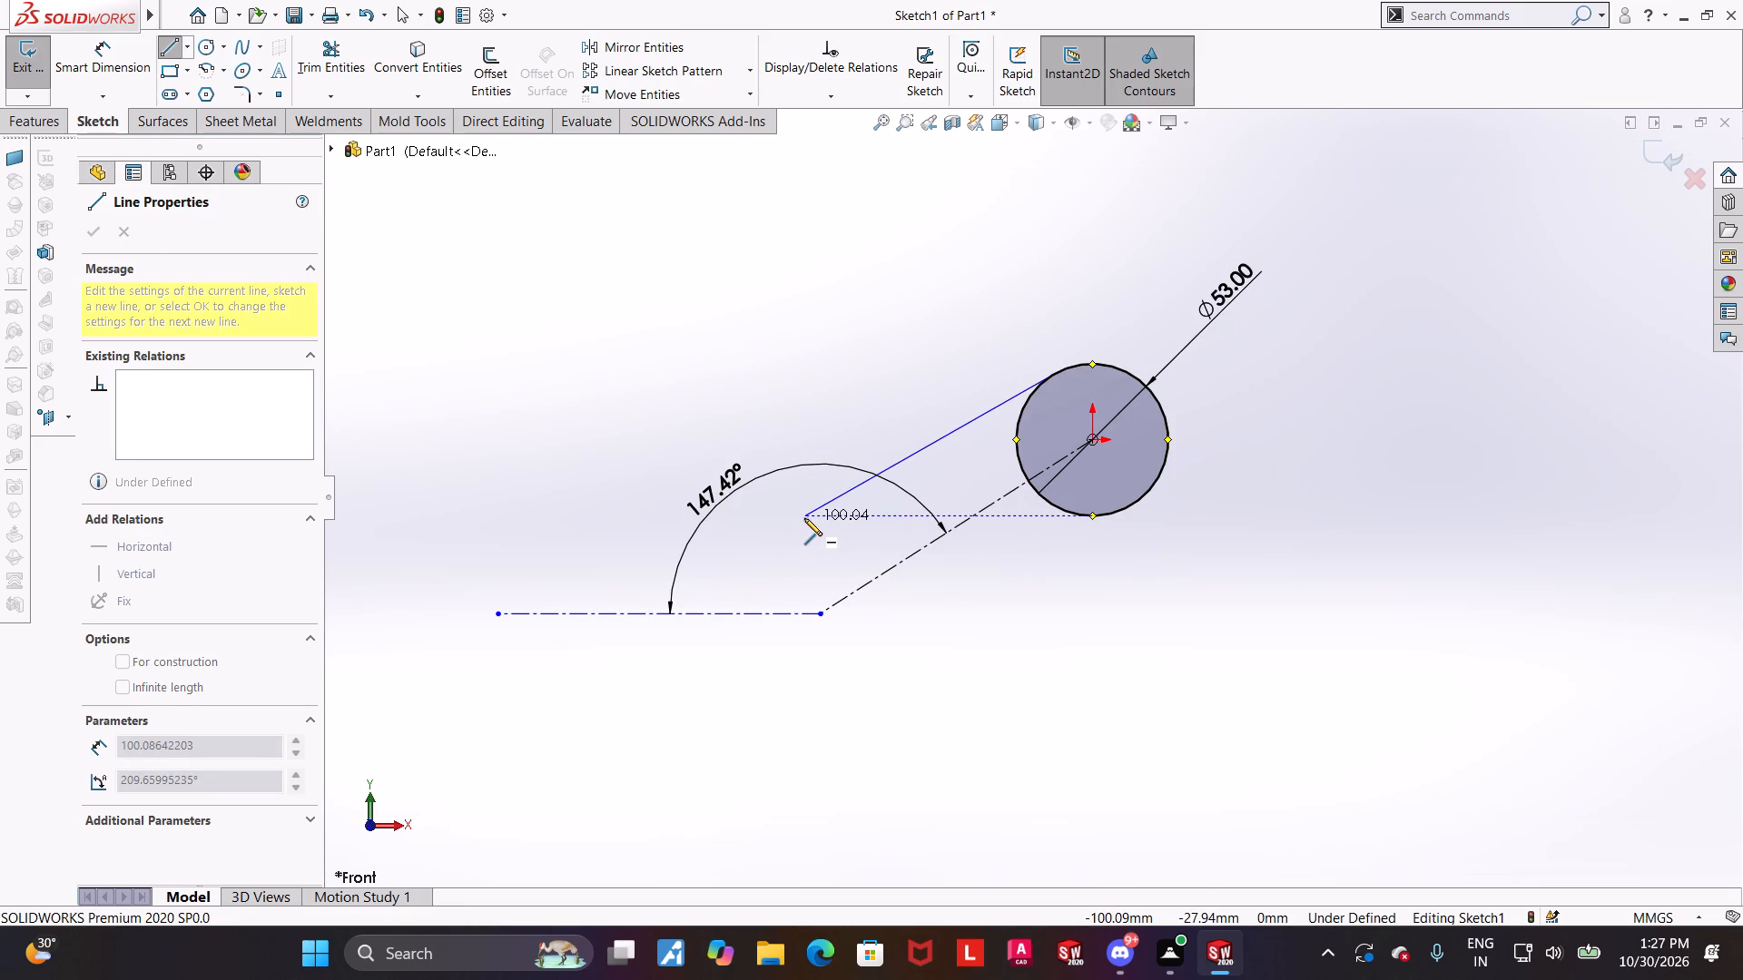
{"action": "left_click", "coordinate": [804, 517]}
{"action": "key", "text": "Escape"}
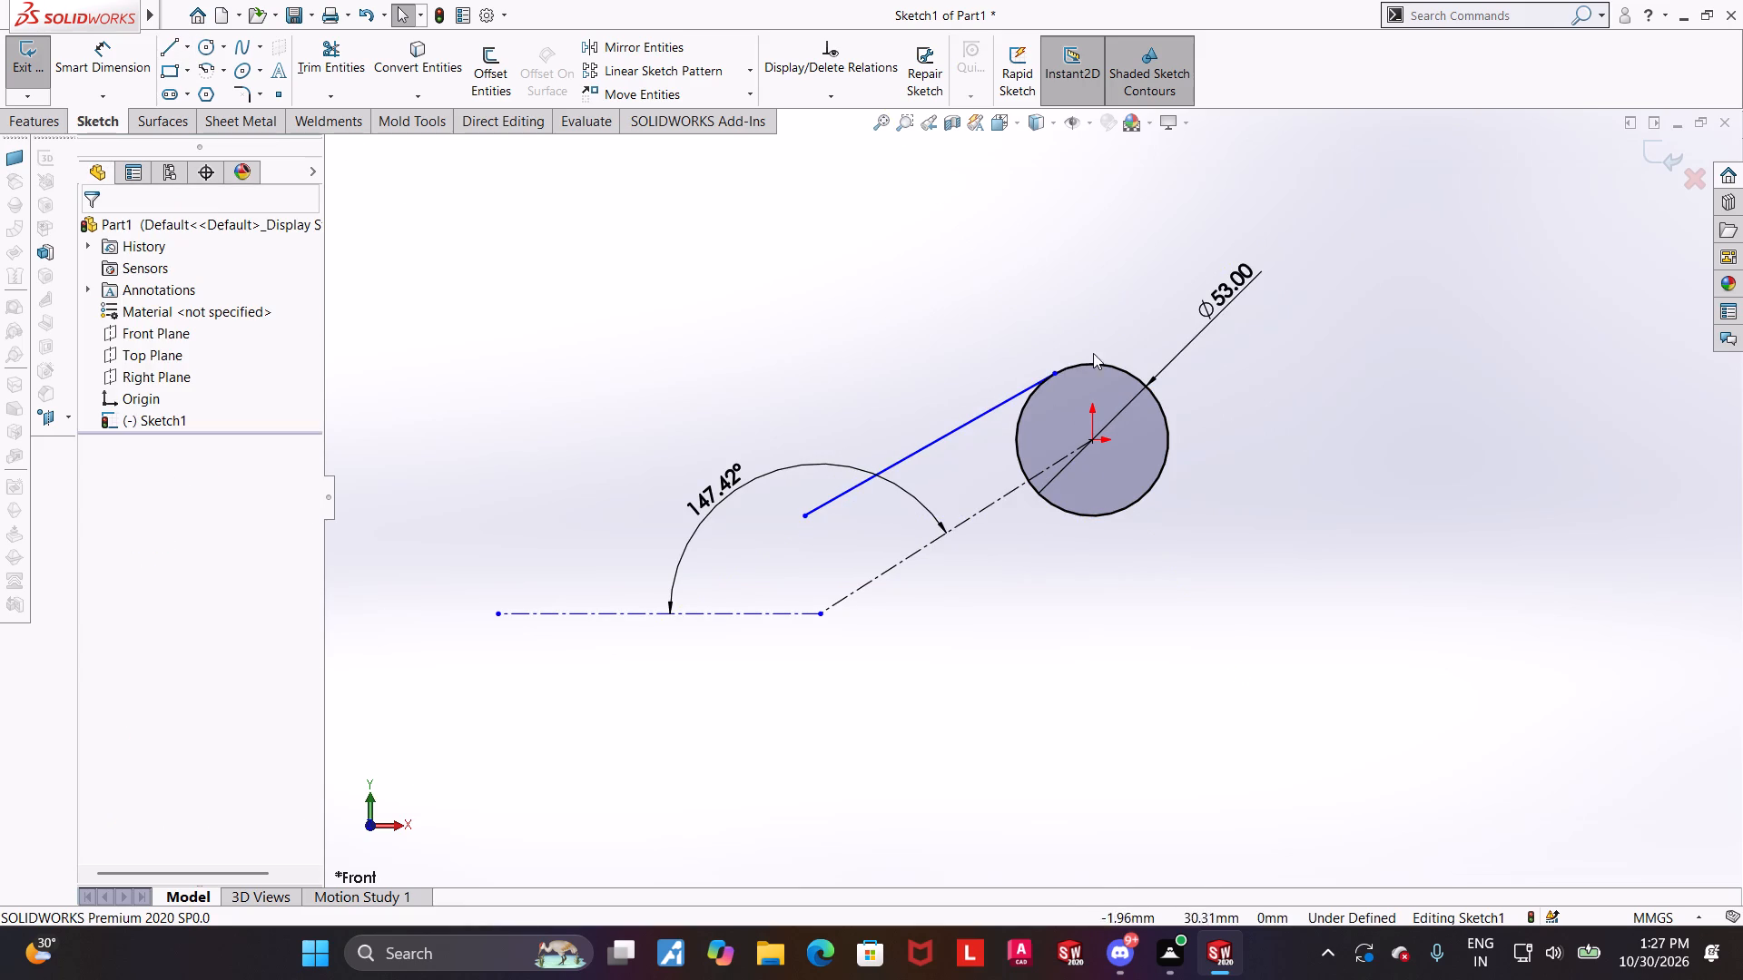
{"action": "left_click", "coordinate": [1098, 364]}
{"action": "left_click", "coordinate": [1007, 405], "text": "ctrl"}
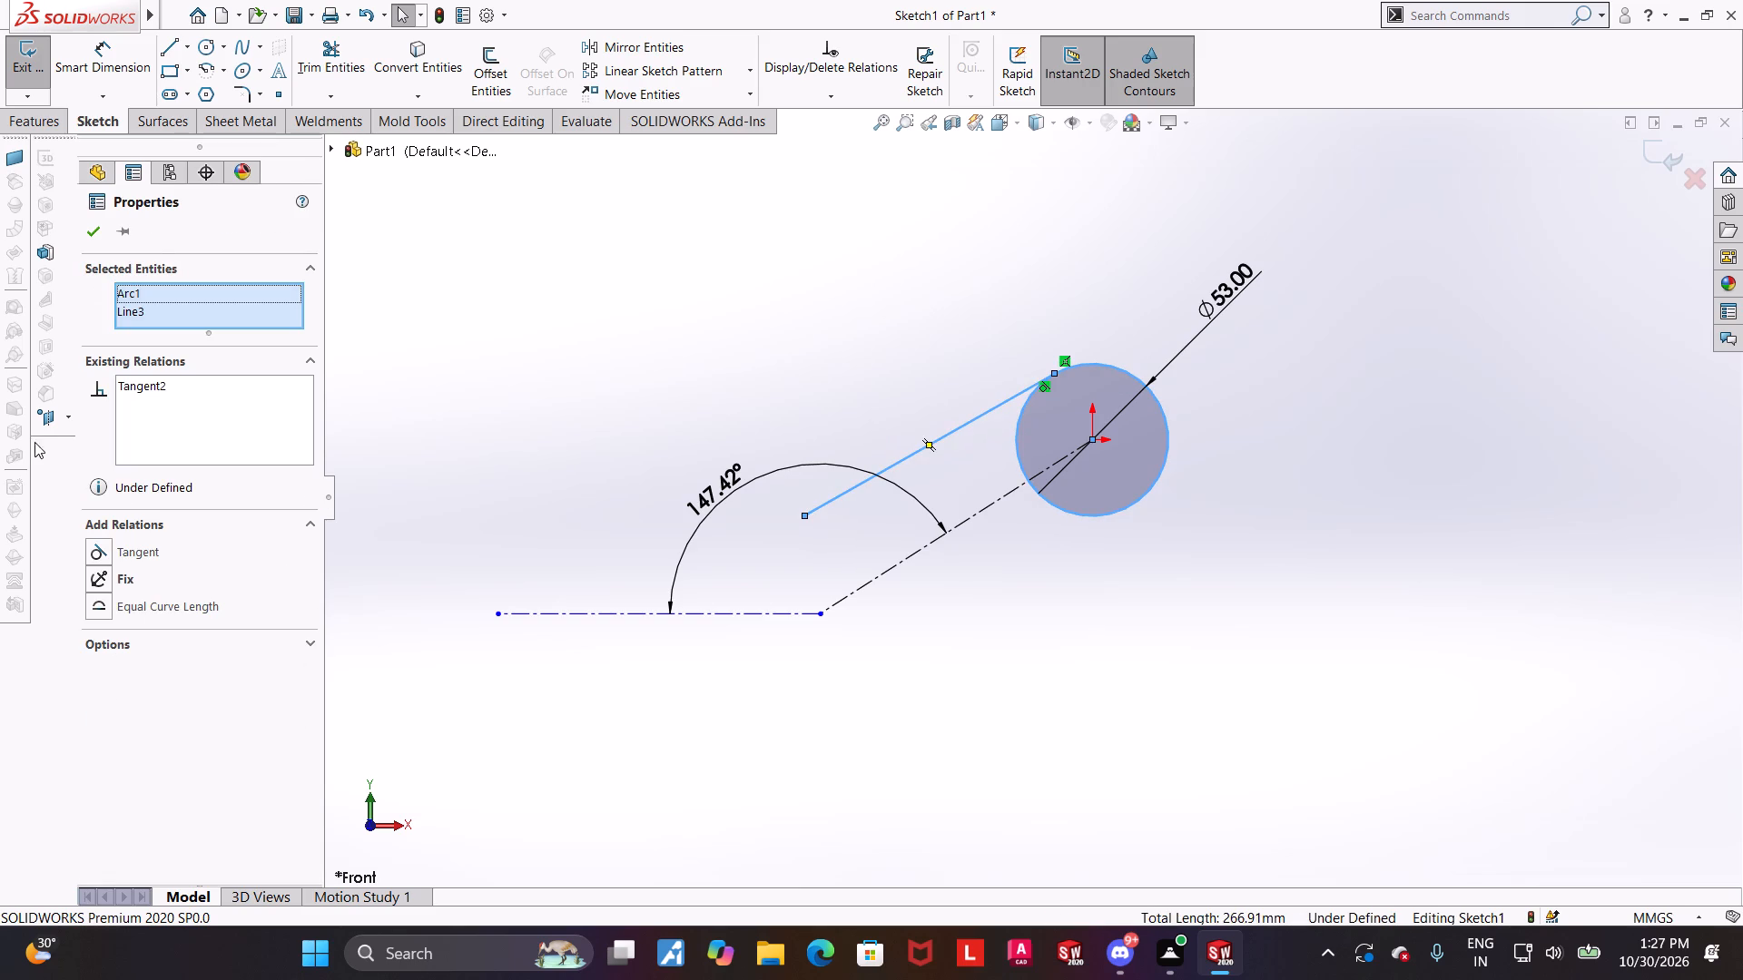
{"action": "left_click", "coordinate": [100, 545]}
{"action": "left_click", "coordinate": [500, 272]}
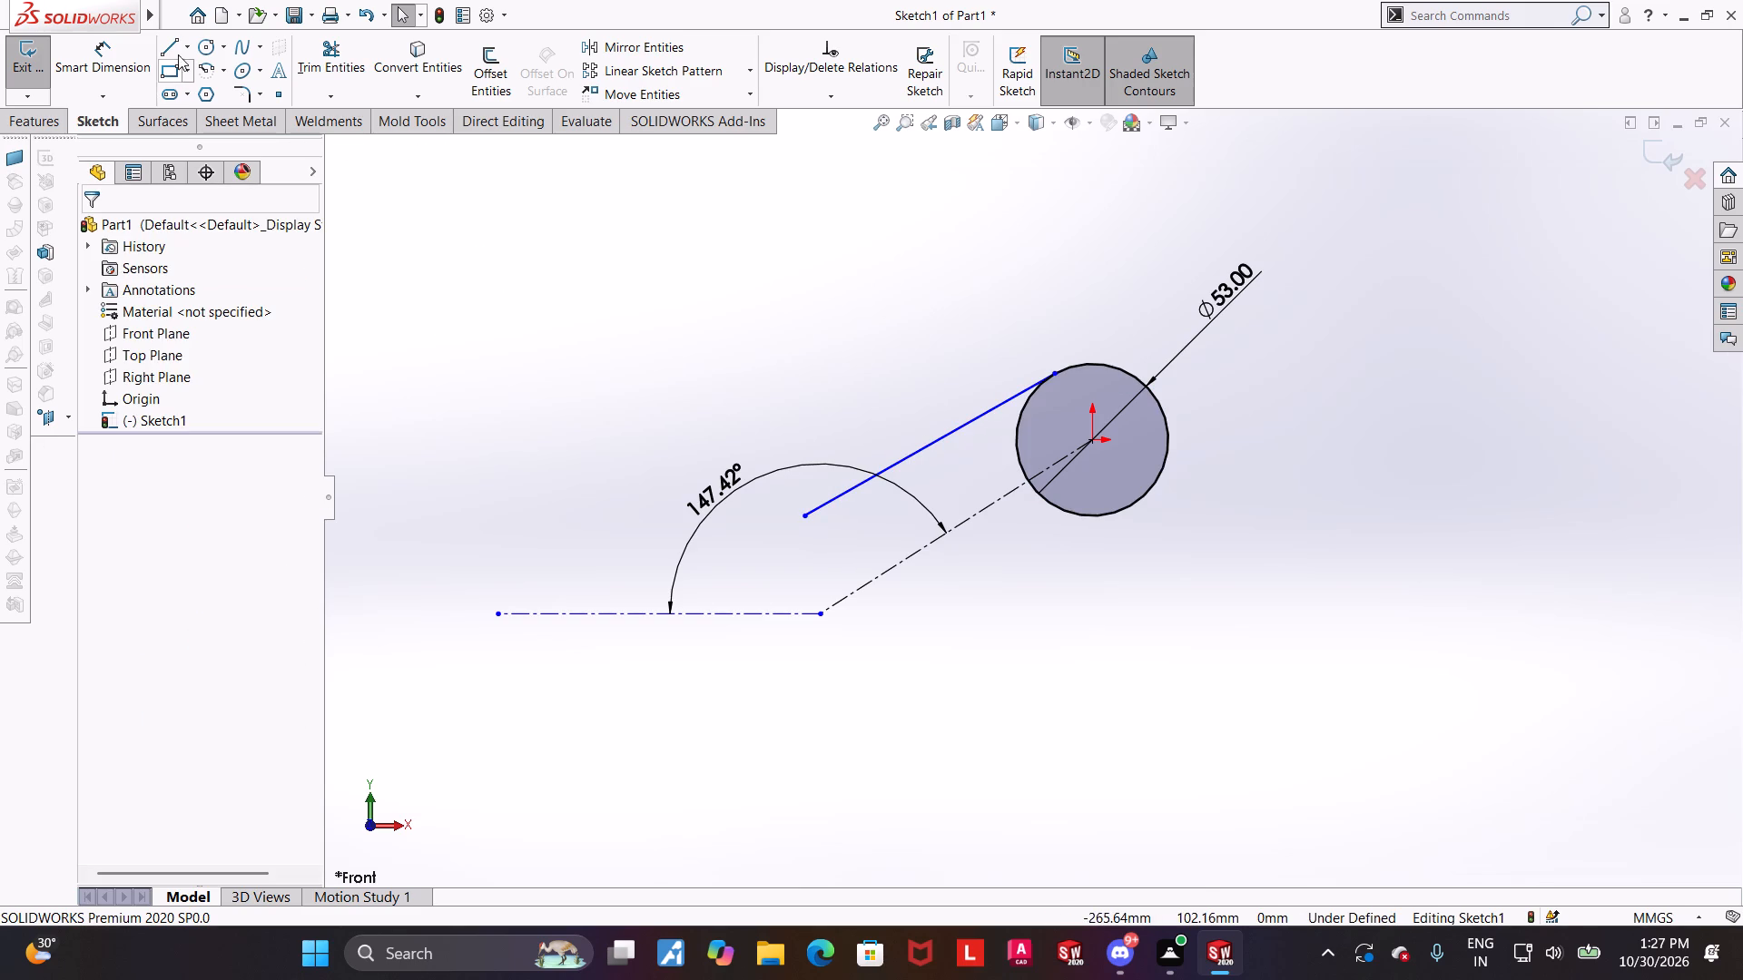
Sketch a second line about 101 mm long down-left from the circle's lower-right edge and make it tangent to the circle.
{"action": "left_click", "coordinate": [173, 44]}
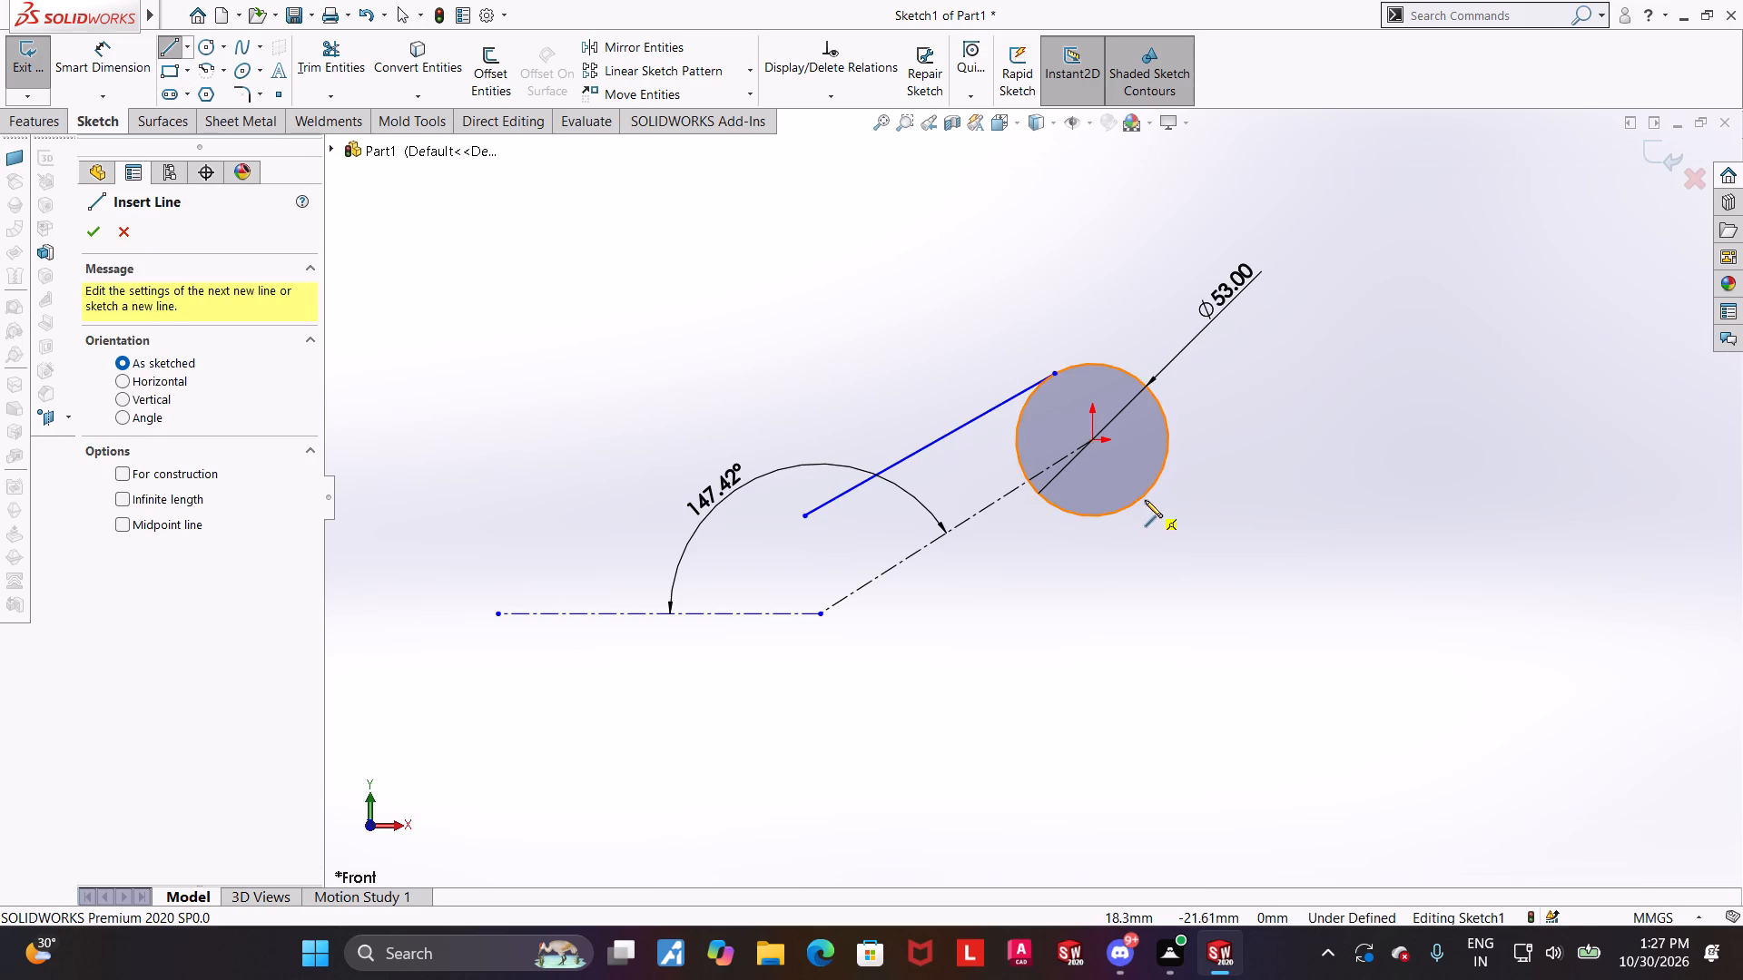
{"action": "left_click", "coordinate": [1145, 500]}
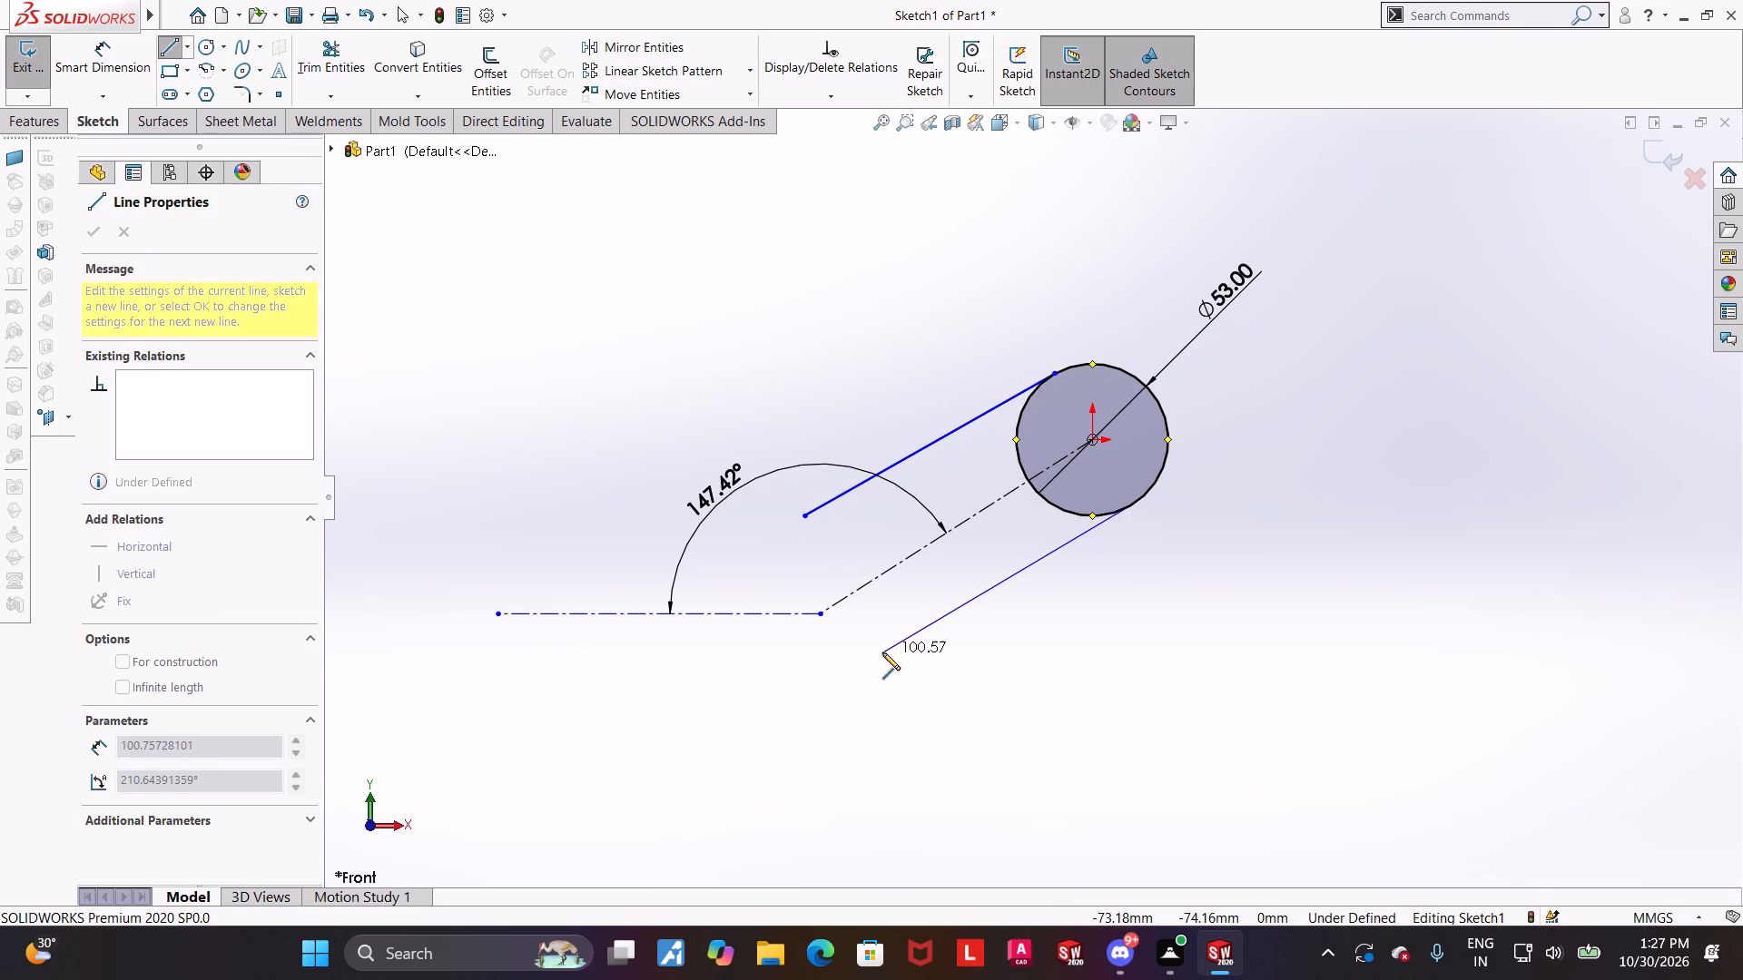
{"action": "left_click", "coordinate": [882, 652]}
{"action": "key", "text": "Escape"}
{"action": "left_click", "coordinate": [1062, 514], "text": "ctrl"}
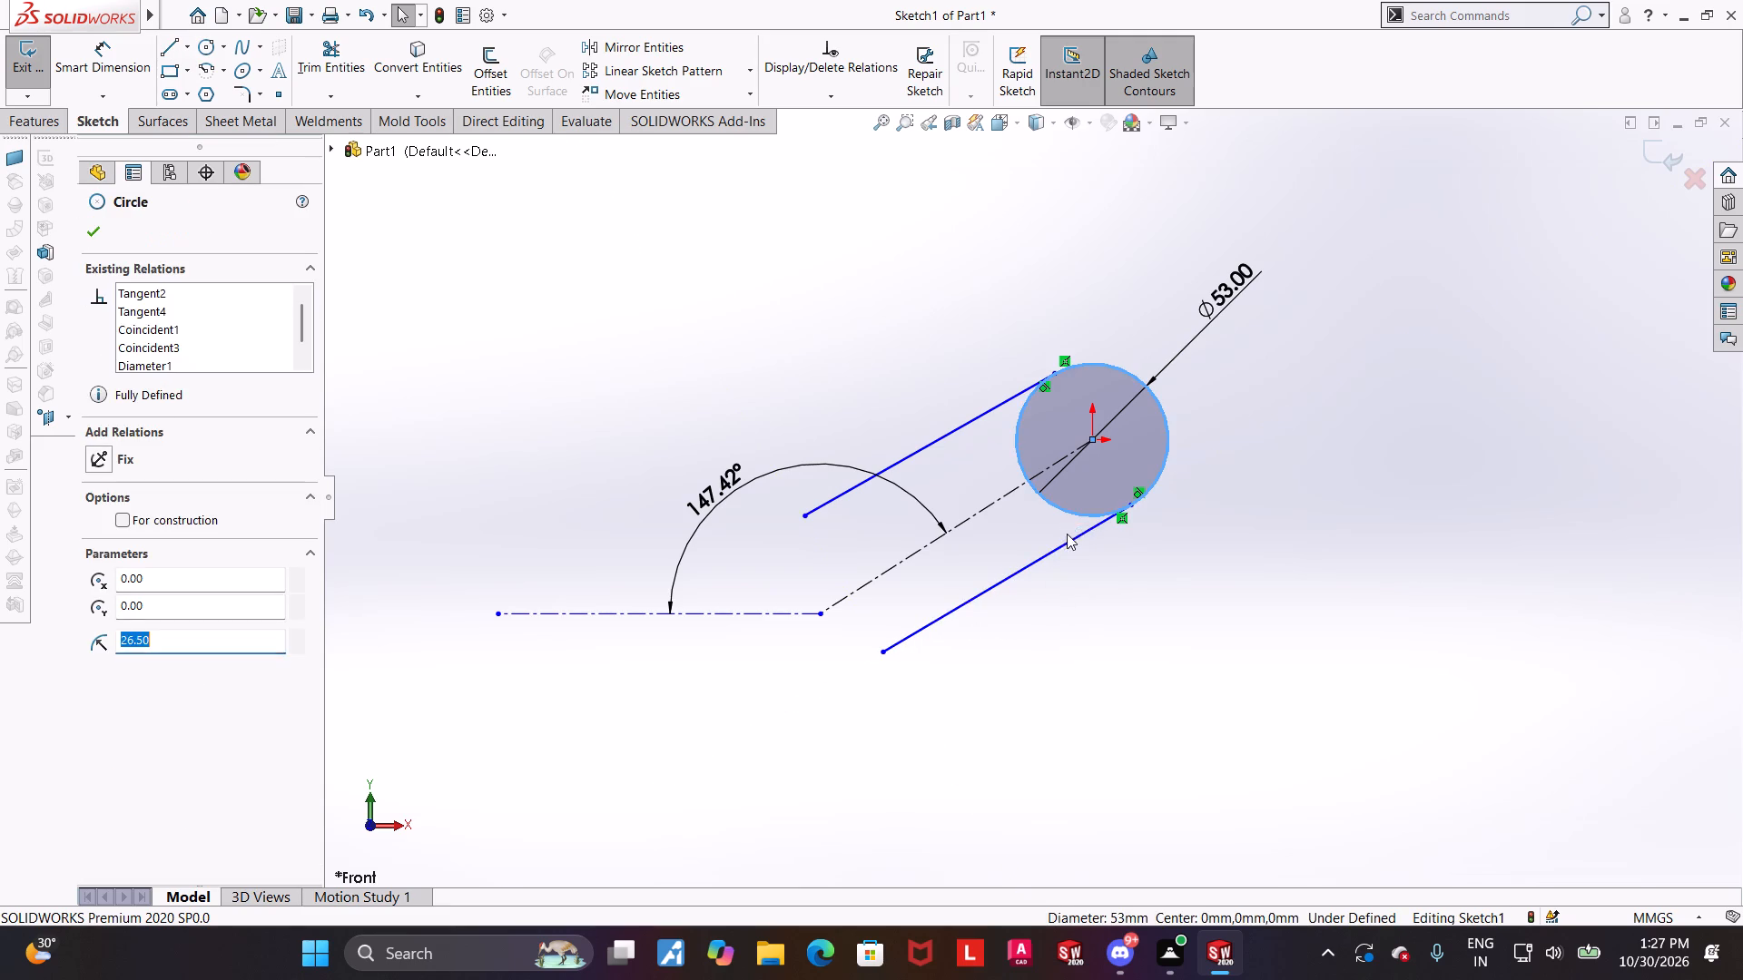
{"action": "left_click", "coordinate": [1070, 538], "text": "ctrl"}
{"action": "left_click", "coordinate": [87, 555]}
{"action": "left_click", "coordinate": [1177, 763]}
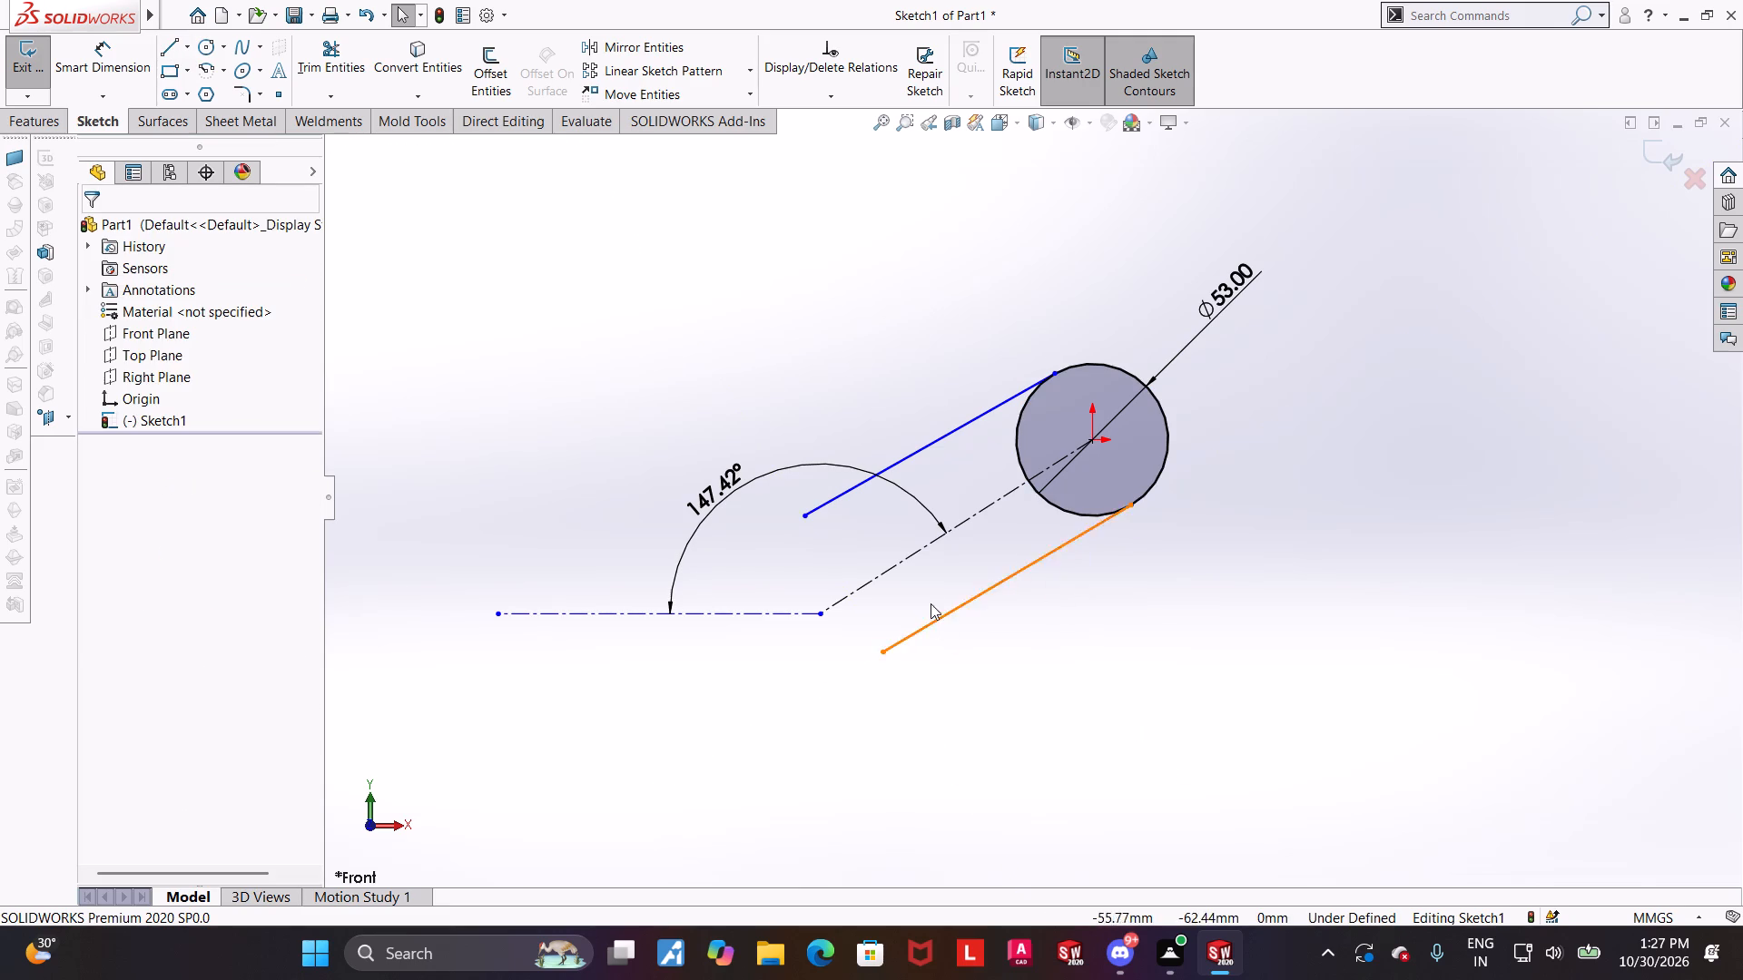
Make the sloped centerline and the two tangent lines parallel to each other.
{"action": "left_click", "coordinate": [994, 499]}
{"action": "left_click", "coordinate": [950, 426], "text": "ctrl"}
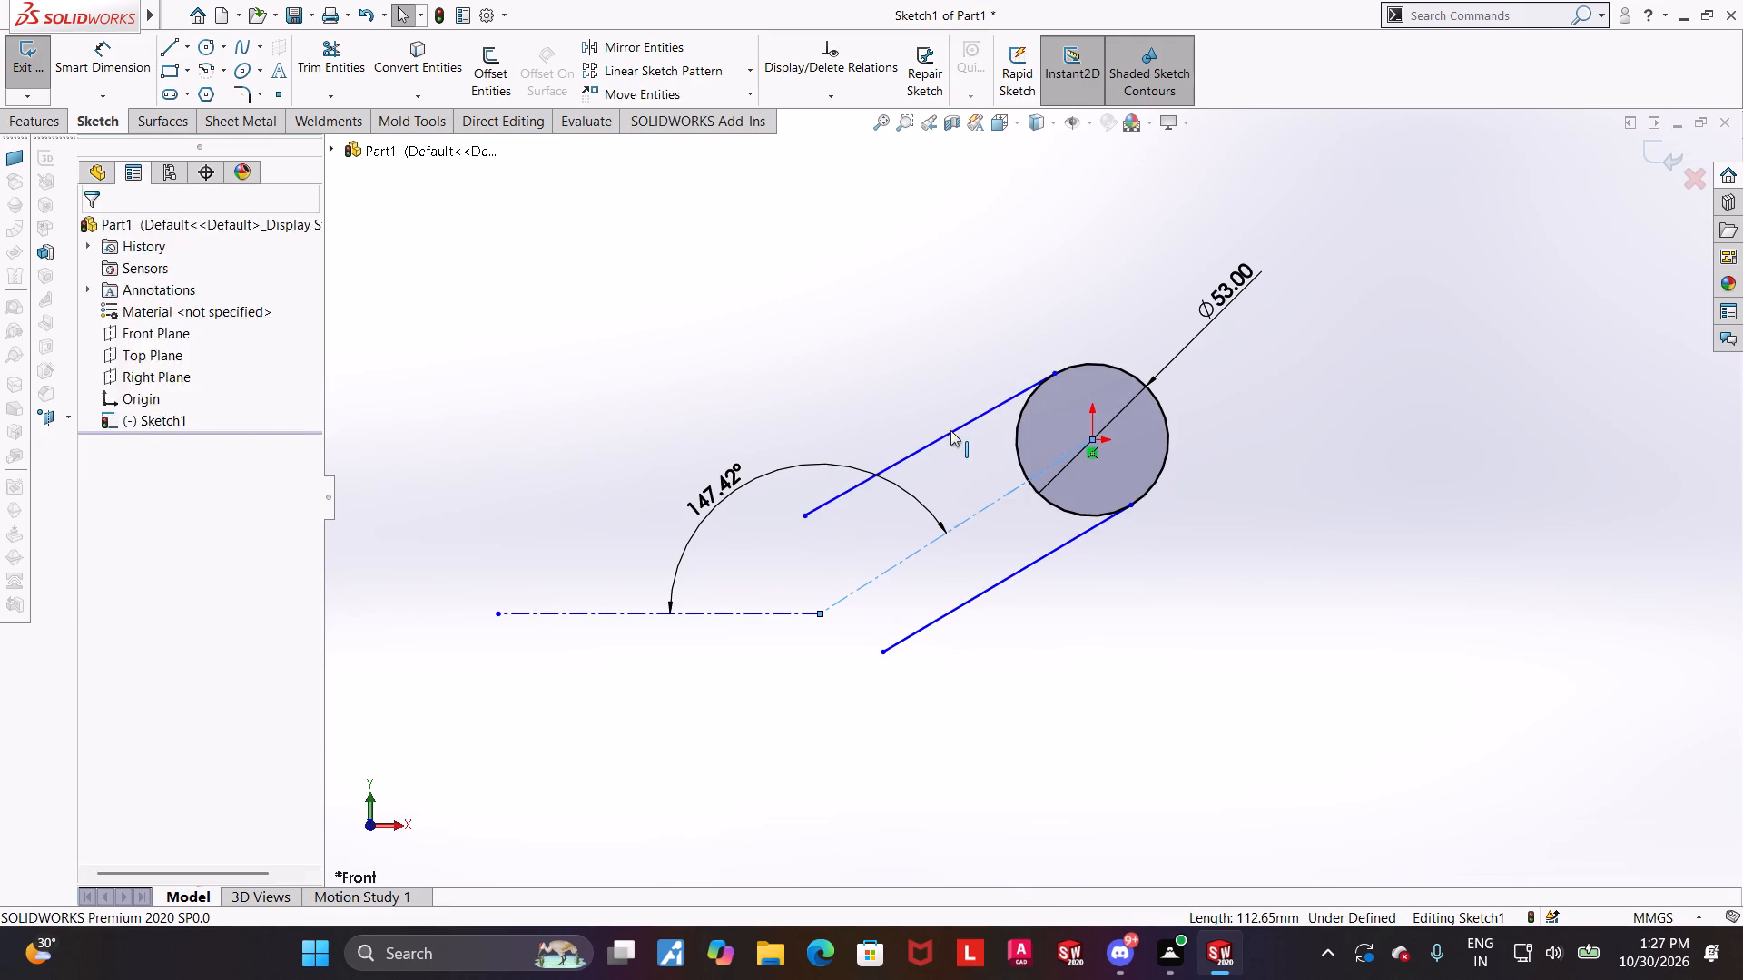
{"action": "left_click", "coordinate": [950, 432], "text": "ctrl"}
{"action": "left_click", "coordinate": [1012, 579], "text": "ctrl"}
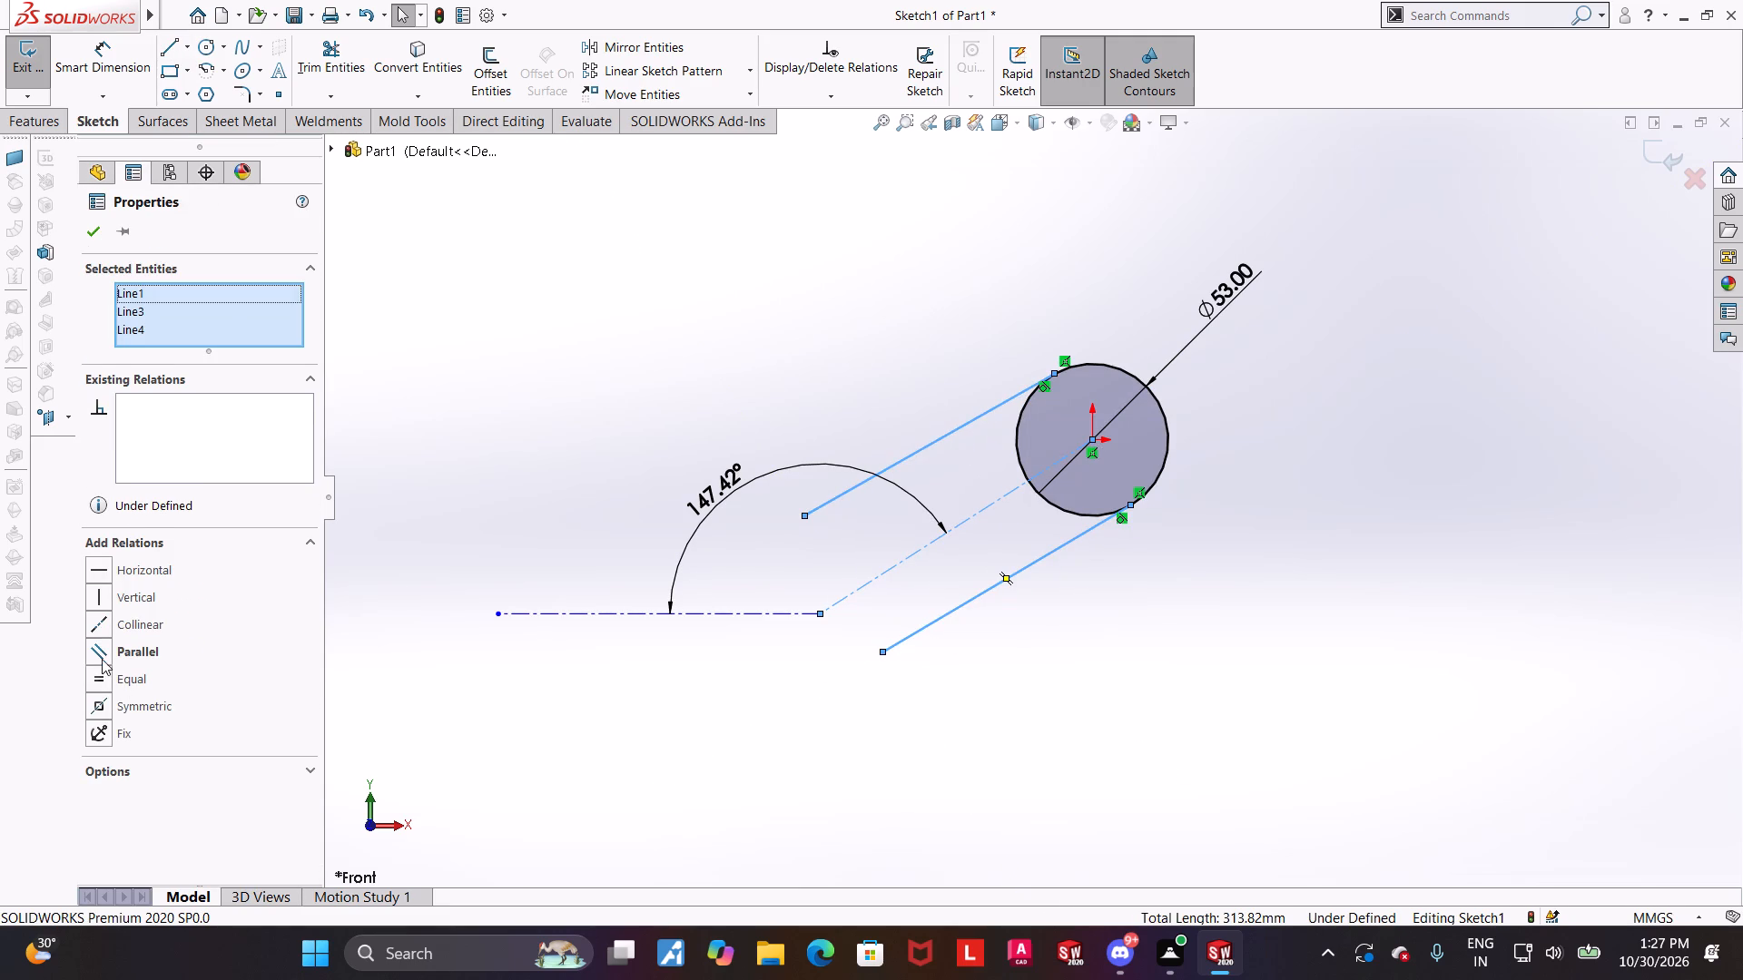
{"action": "left_click", "coordinate": [102, 659]}
{"action": "left_click", "coordinate": [1294, 736]}
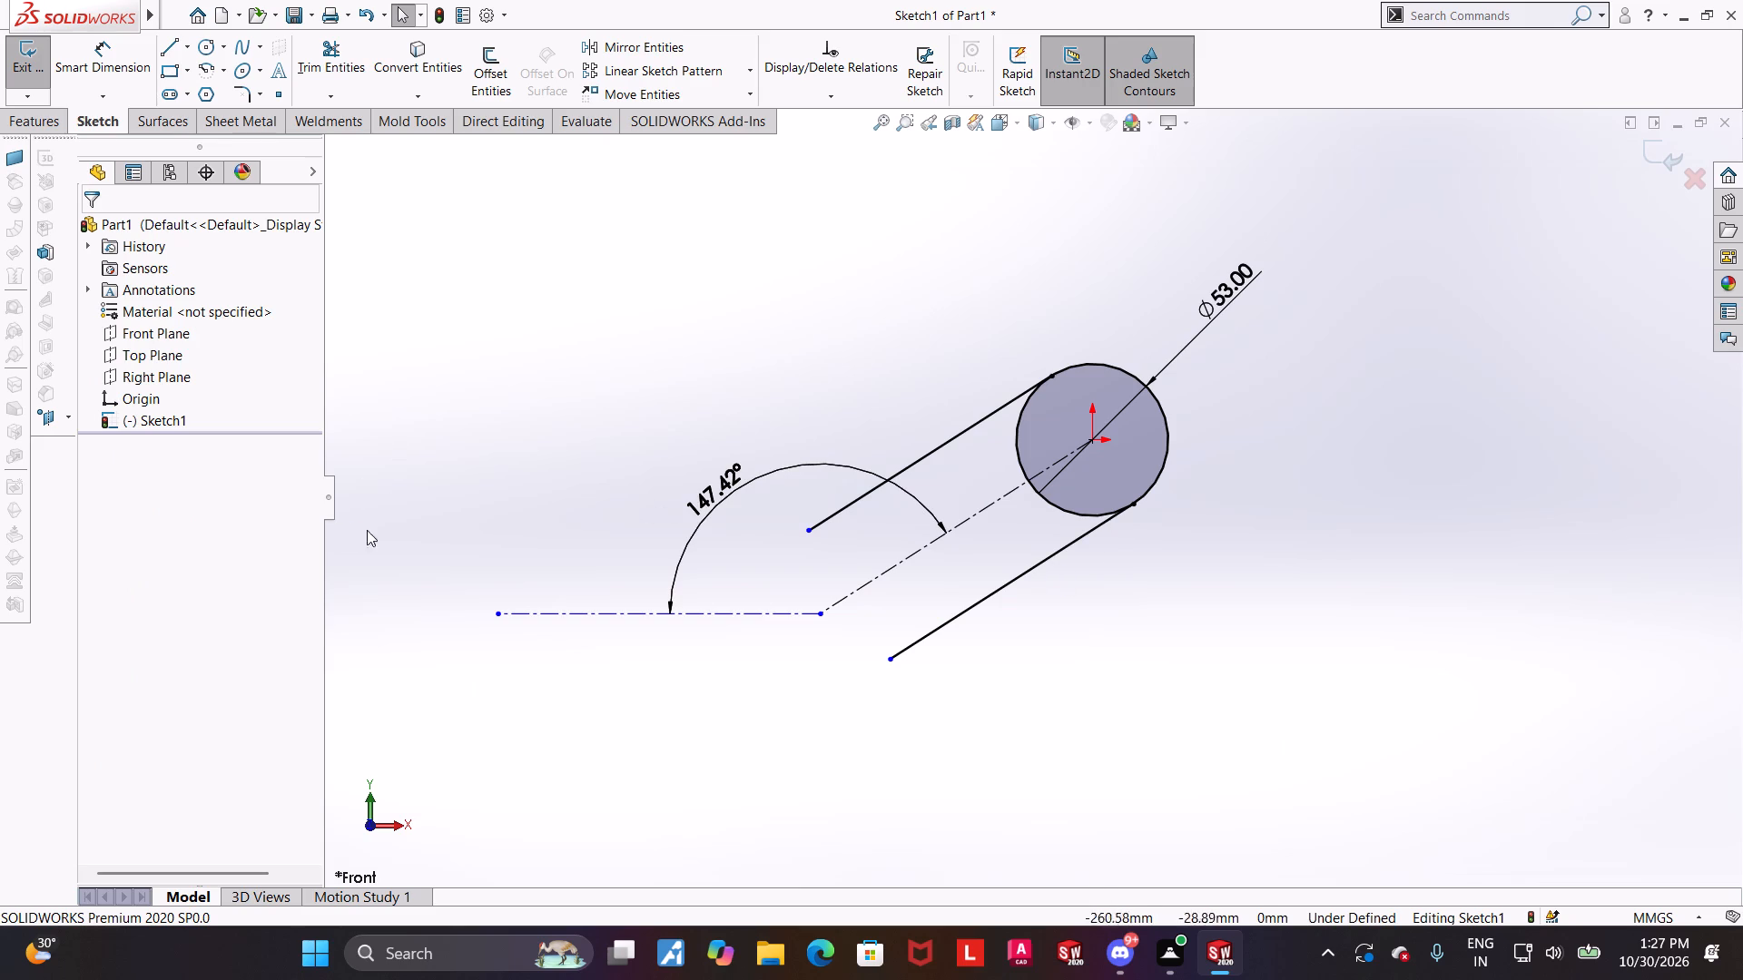
Sketch a circle about 49 mm in diameter centred where the sloped and horizontal centerlines meet.
{"action": "left_click", "coordinate": [203, 50]}
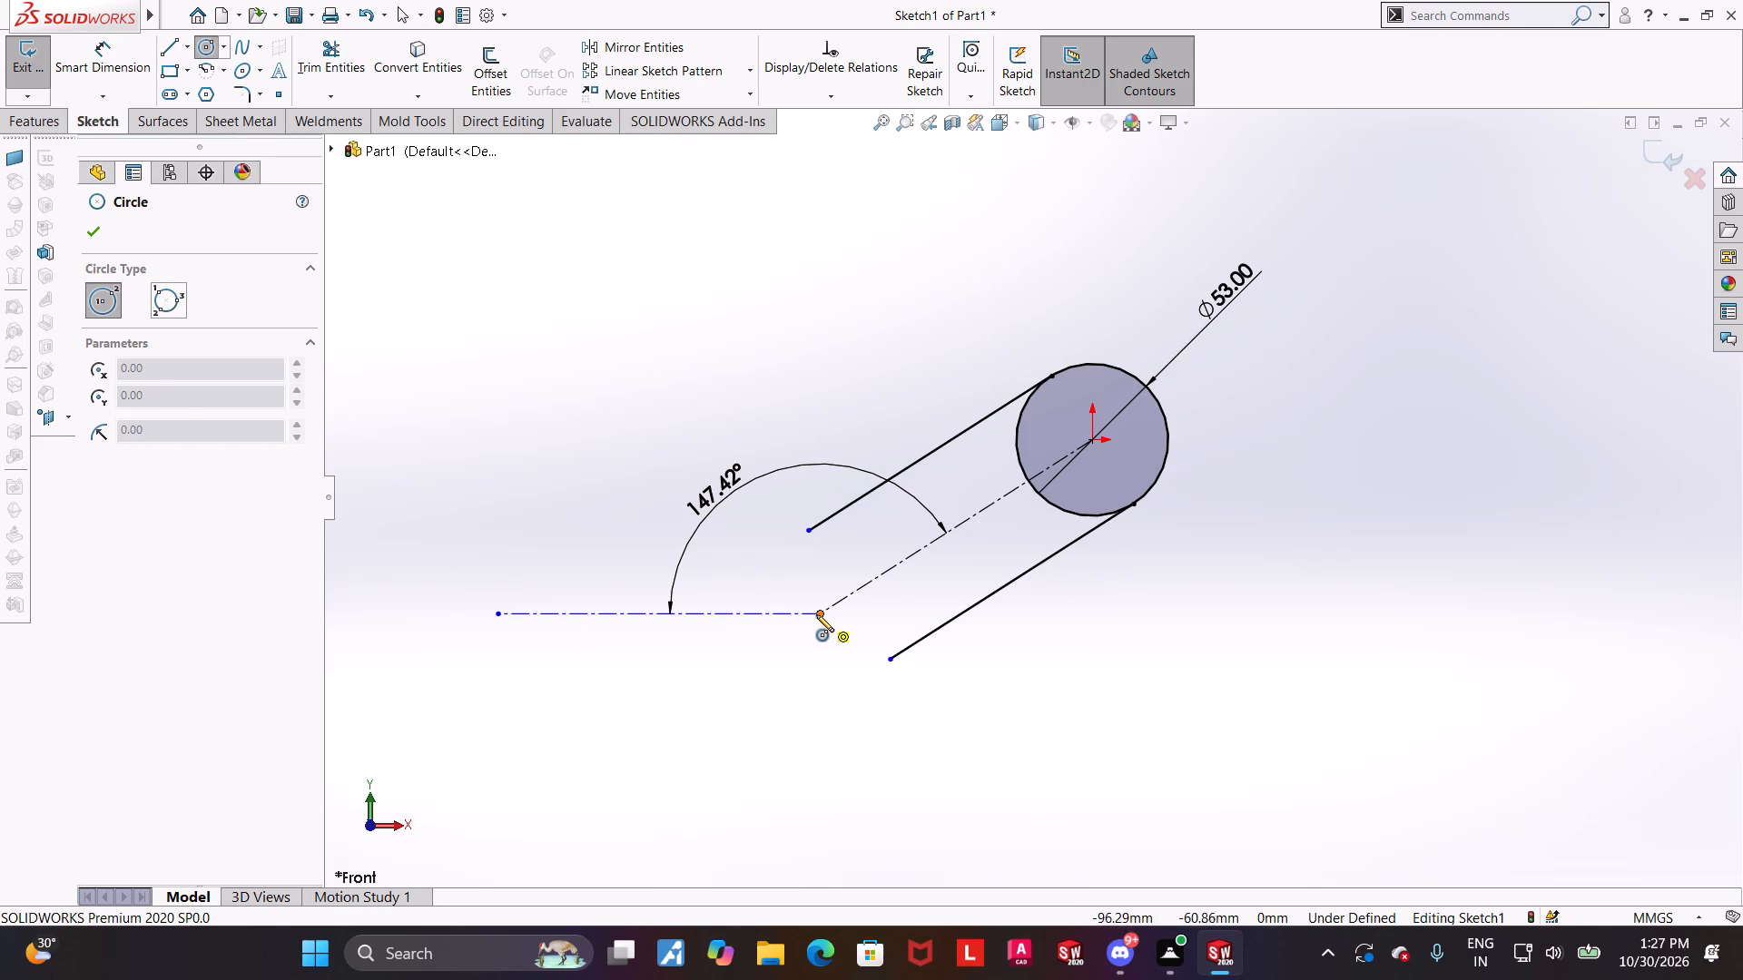
{"action": "left_click", "coordinate": [815, 615]}
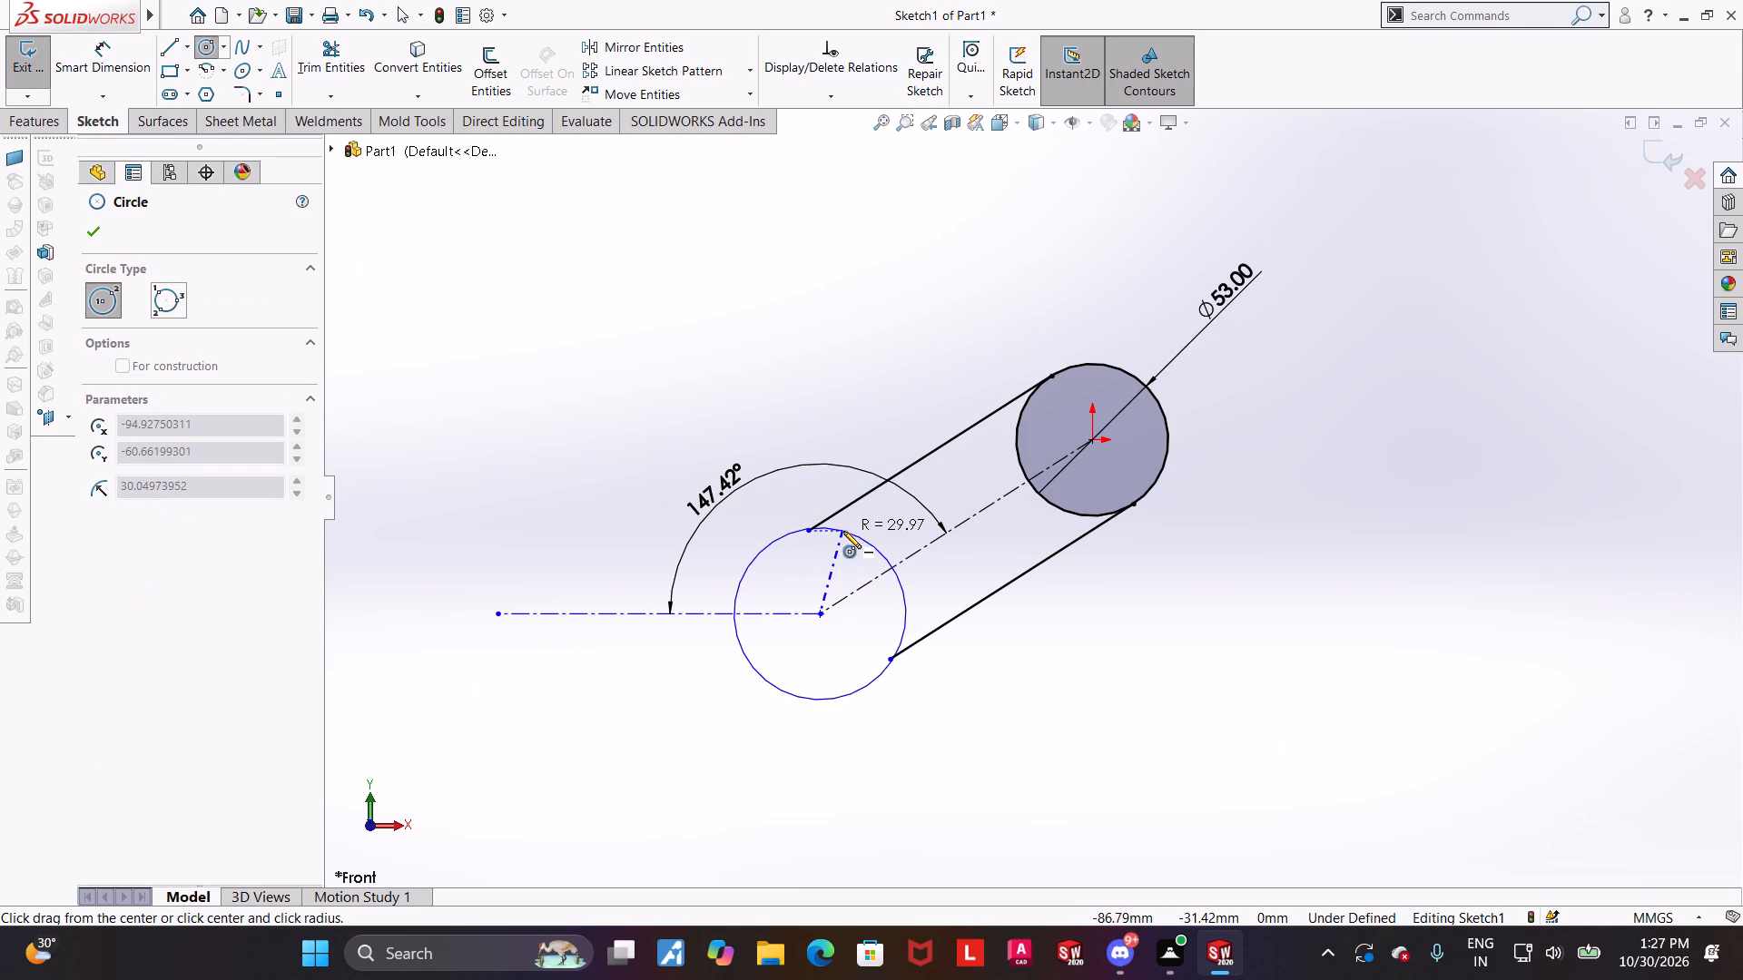
{"action": "left_click", "coordinate": [845, 548]}
{"action": "key", "text": "Escape"}
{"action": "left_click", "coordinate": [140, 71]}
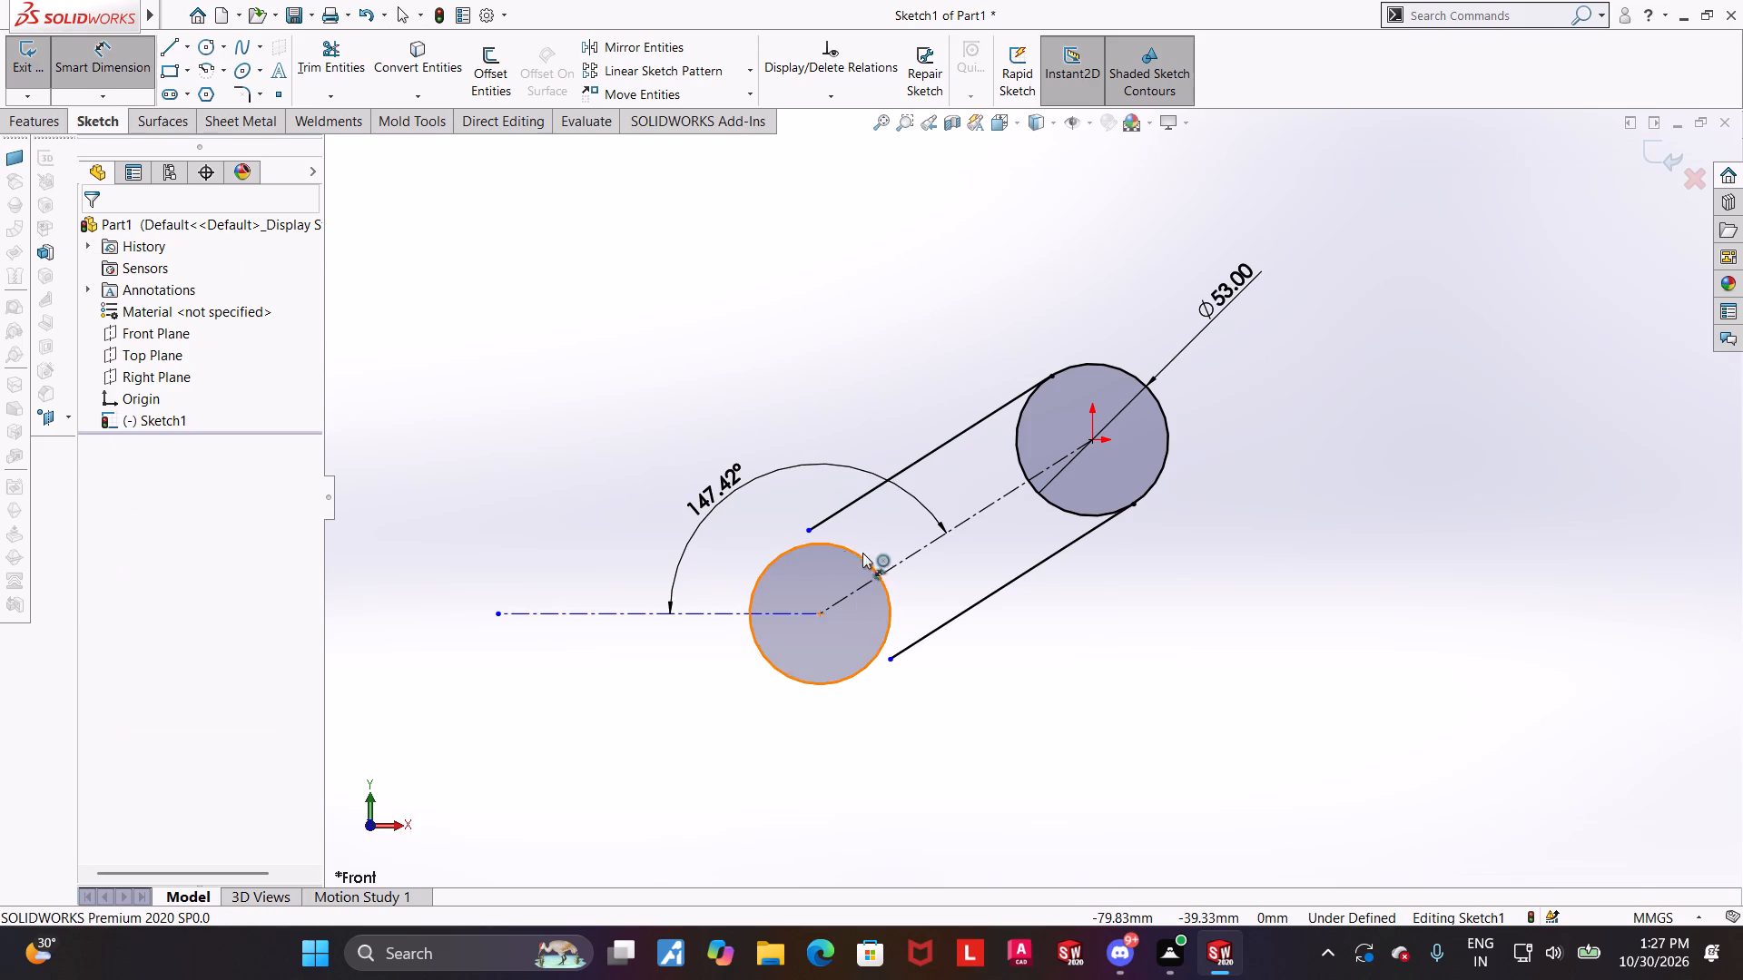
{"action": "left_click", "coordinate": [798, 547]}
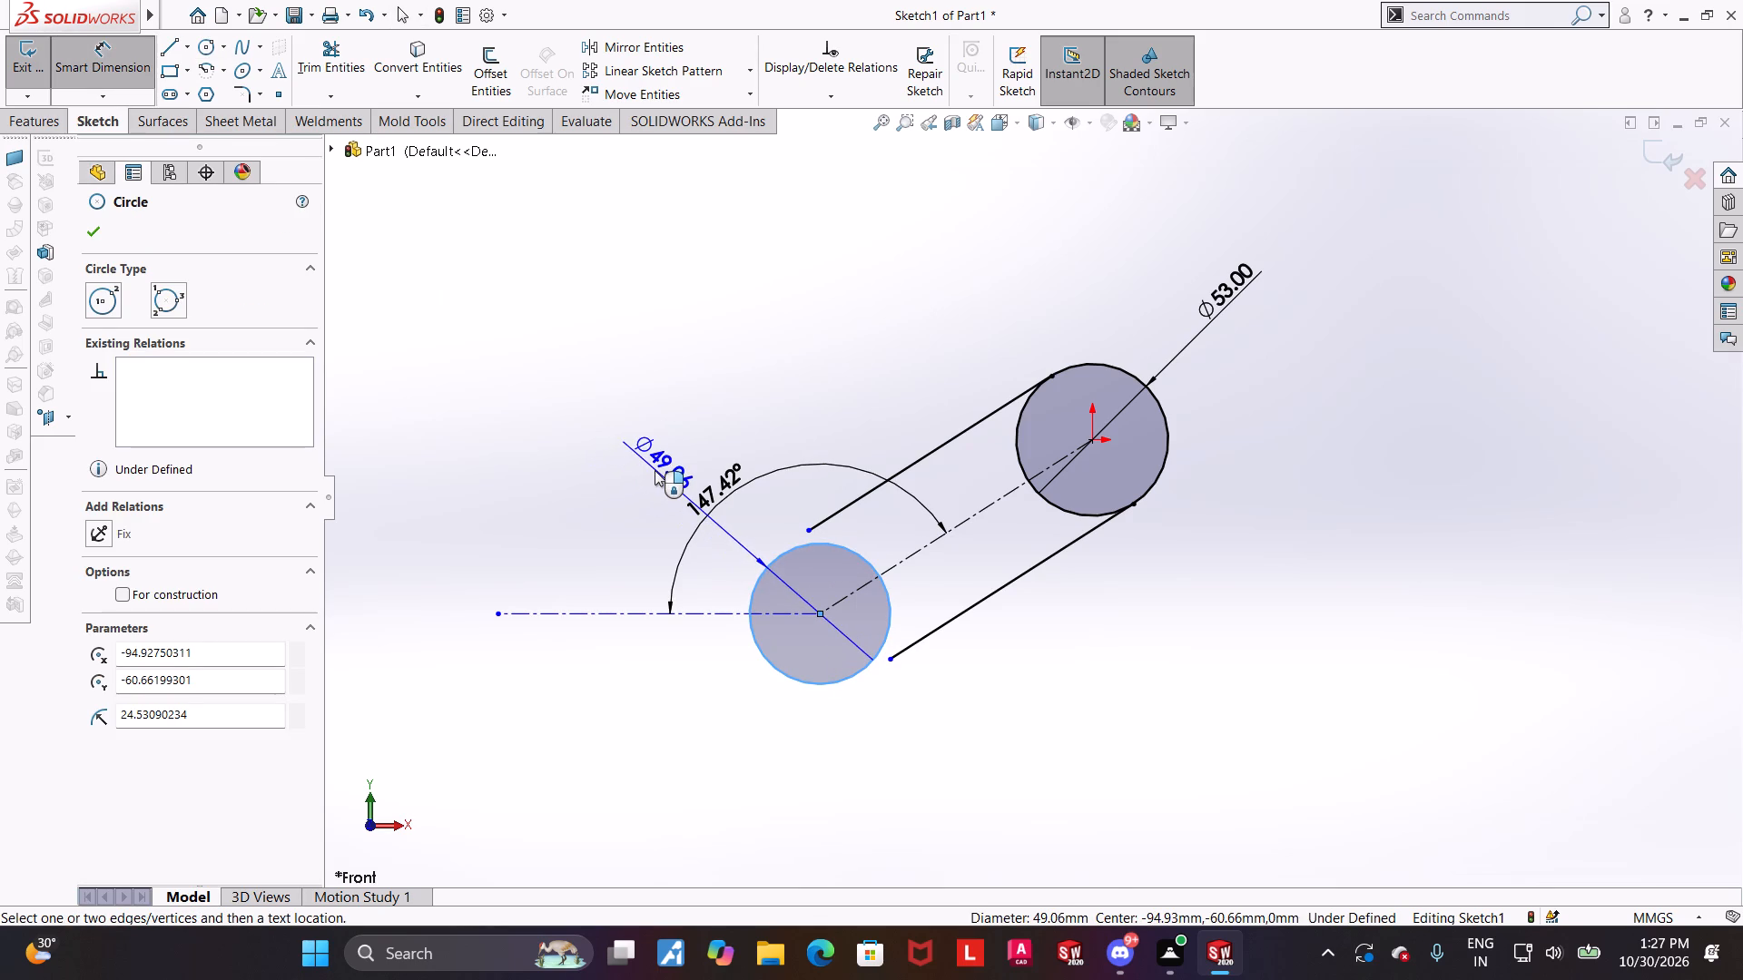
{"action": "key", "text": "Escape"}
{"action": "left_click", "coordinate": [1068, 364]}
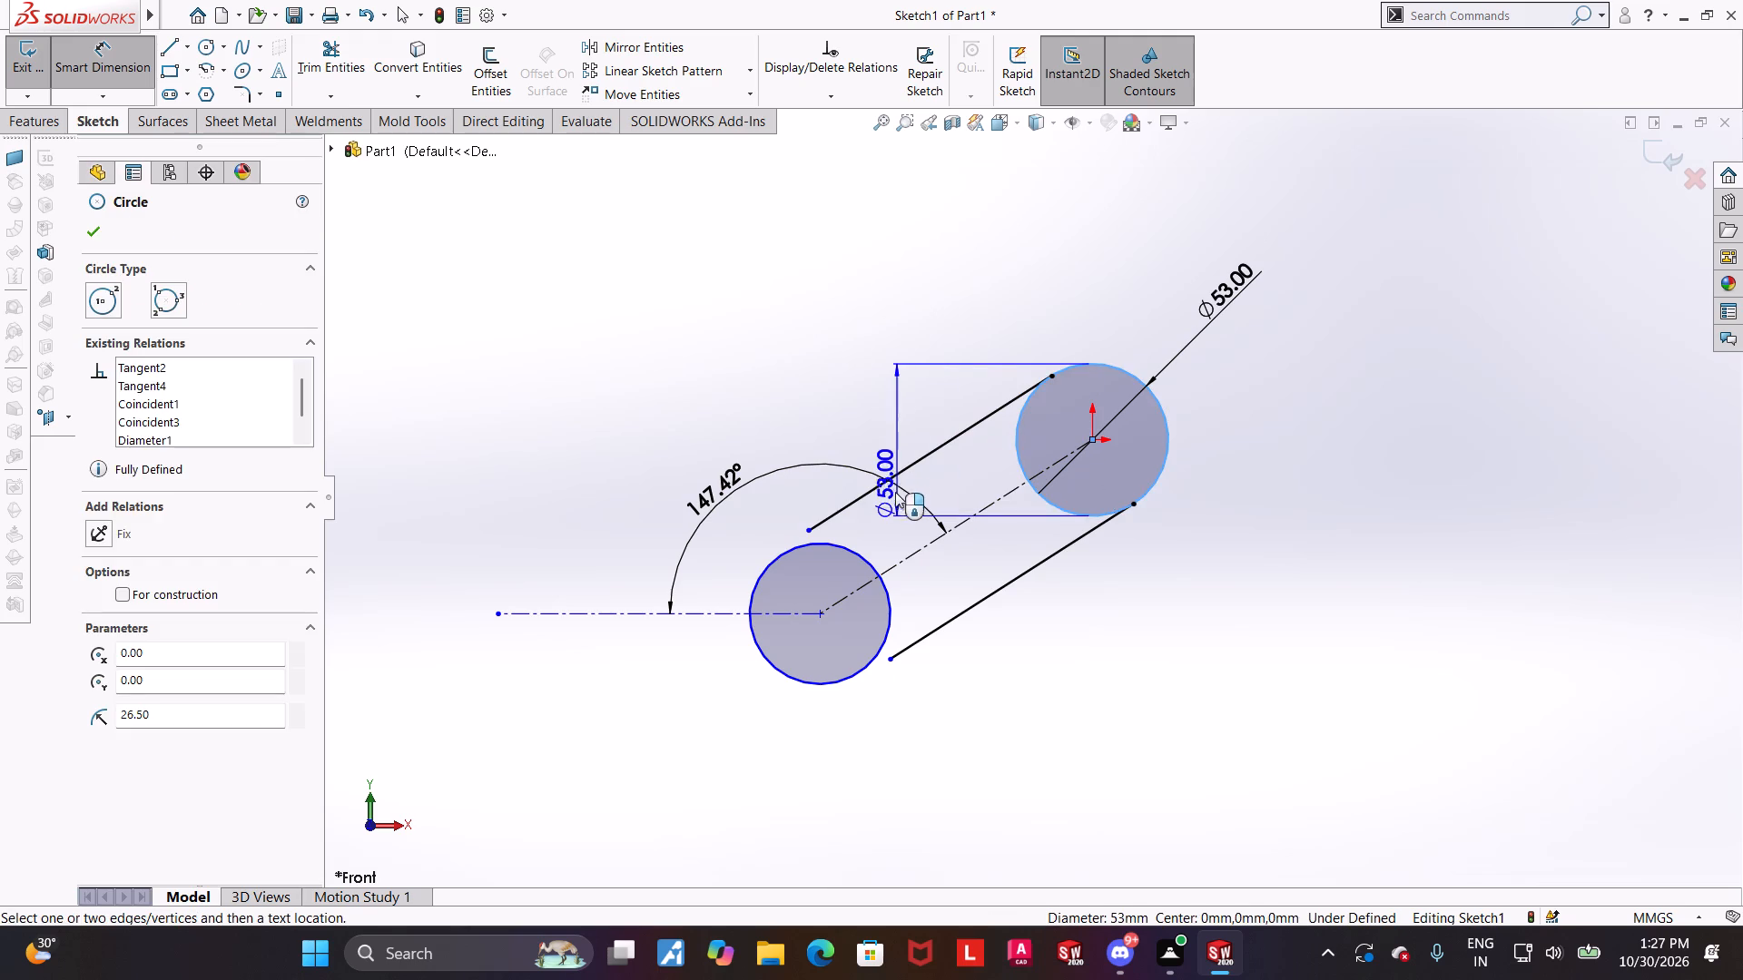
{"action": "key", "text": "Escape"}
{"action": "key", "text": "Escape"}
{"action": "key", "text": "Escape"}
Add an Equal relation between the 53 mm circle and the lower circle.
{"action": "left_click", "coordinate": [1112, 365]}
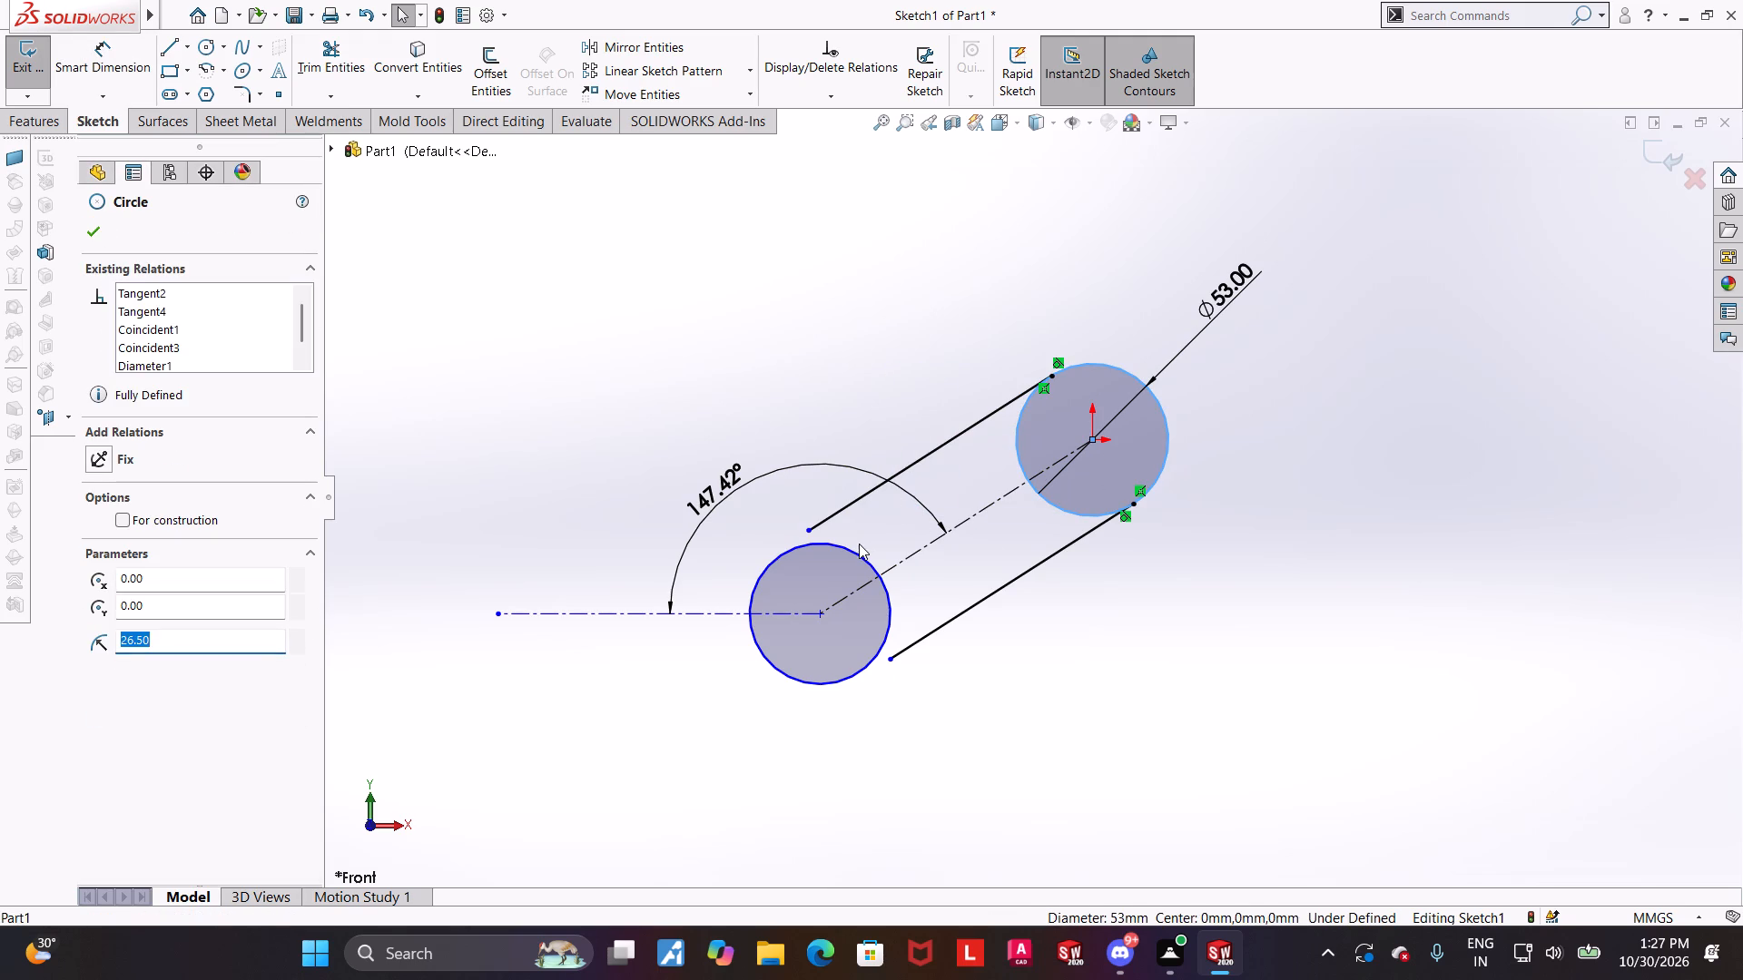
{"action": "left_click", "coordinate": [854, 550], "text": "ctrl"}
{"action": "left_click", "coordinate": [94, 626]}
{"action": "left_click", "coordinate": [1265, 672]}
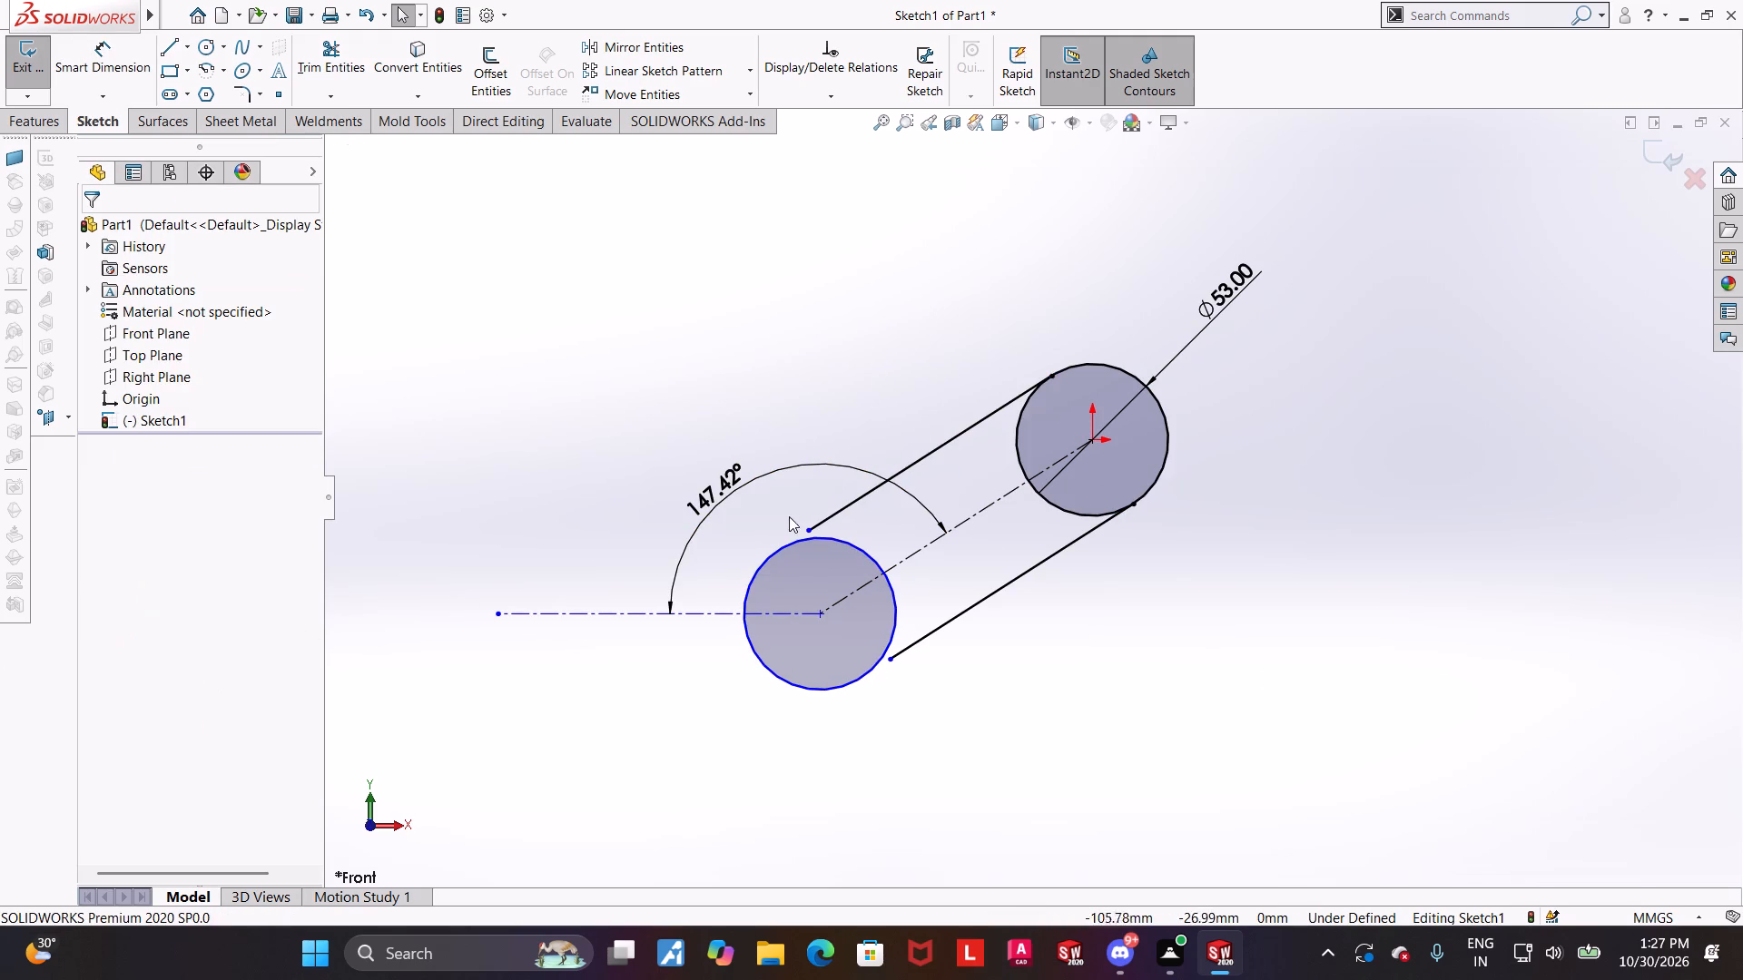
Make the lower circle tangent to both the upper and lower sloped lines.
{"action": "left_click", "coordinate": [823, 520]}
{"action": "left_click", "coordinate": [823, 537], "text": "ctrl"}
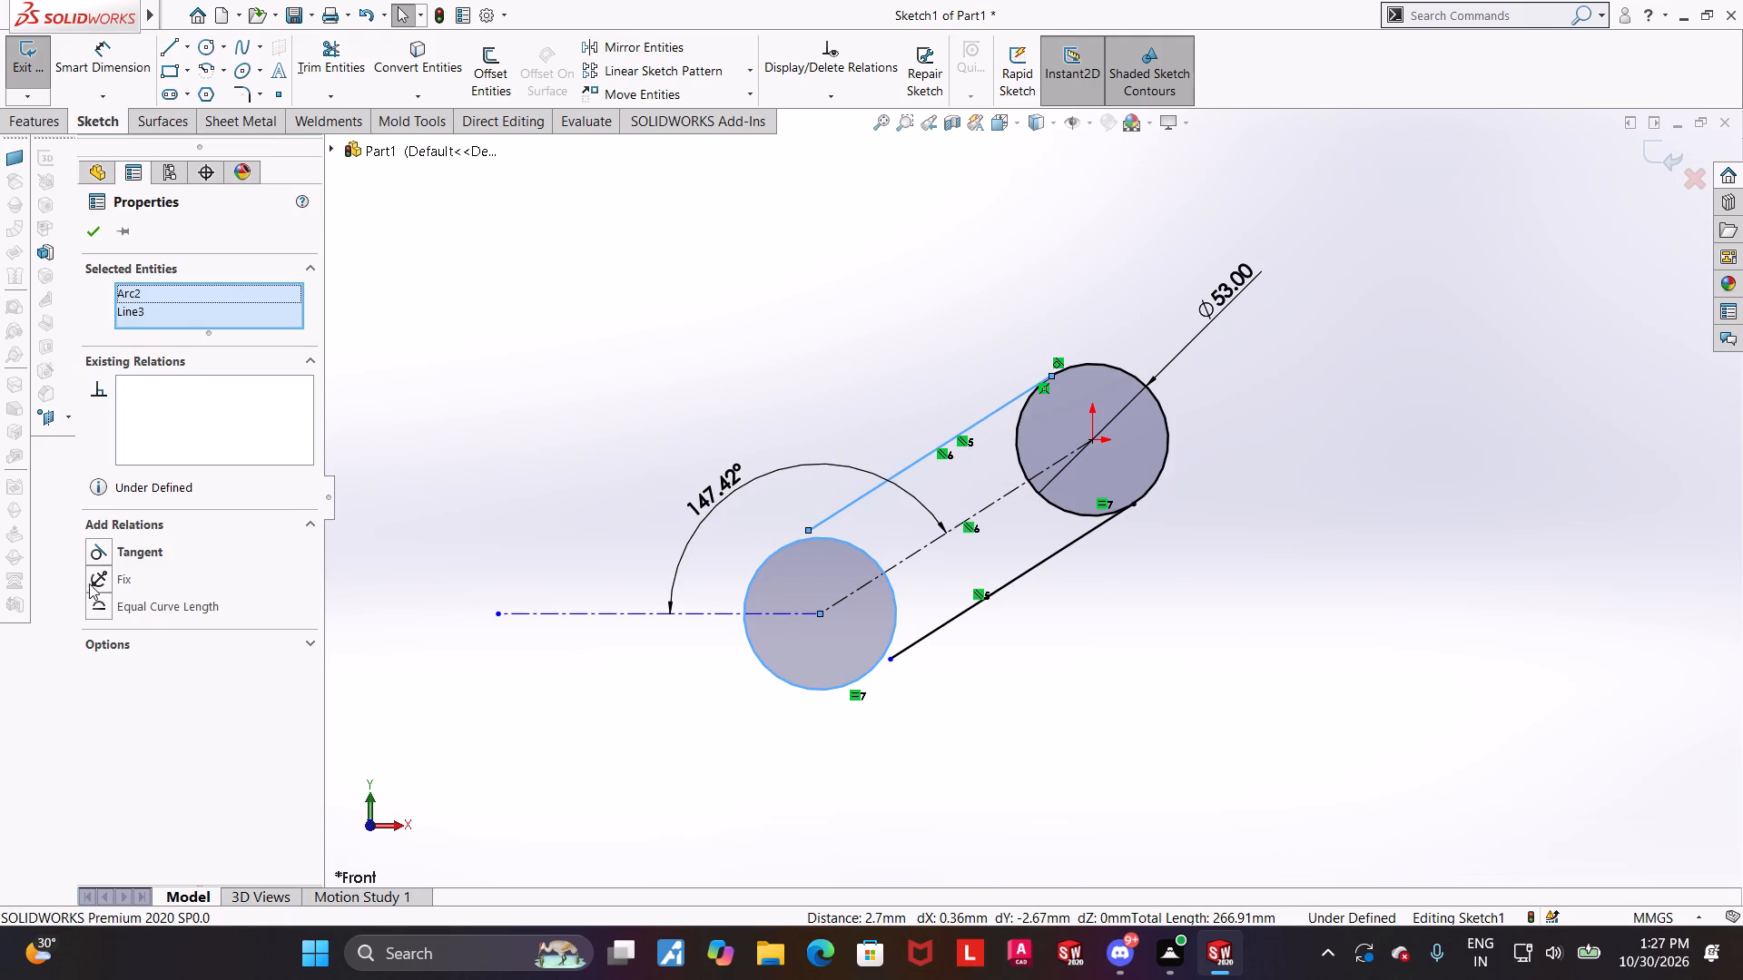
{"action": "left_click", "coordinate": [106, 553]}
{"action": "left_click", "coordinate": [1205, 794]}
{"action": "left_click", "coordinate": [881, 655], "text": "ctrl"}
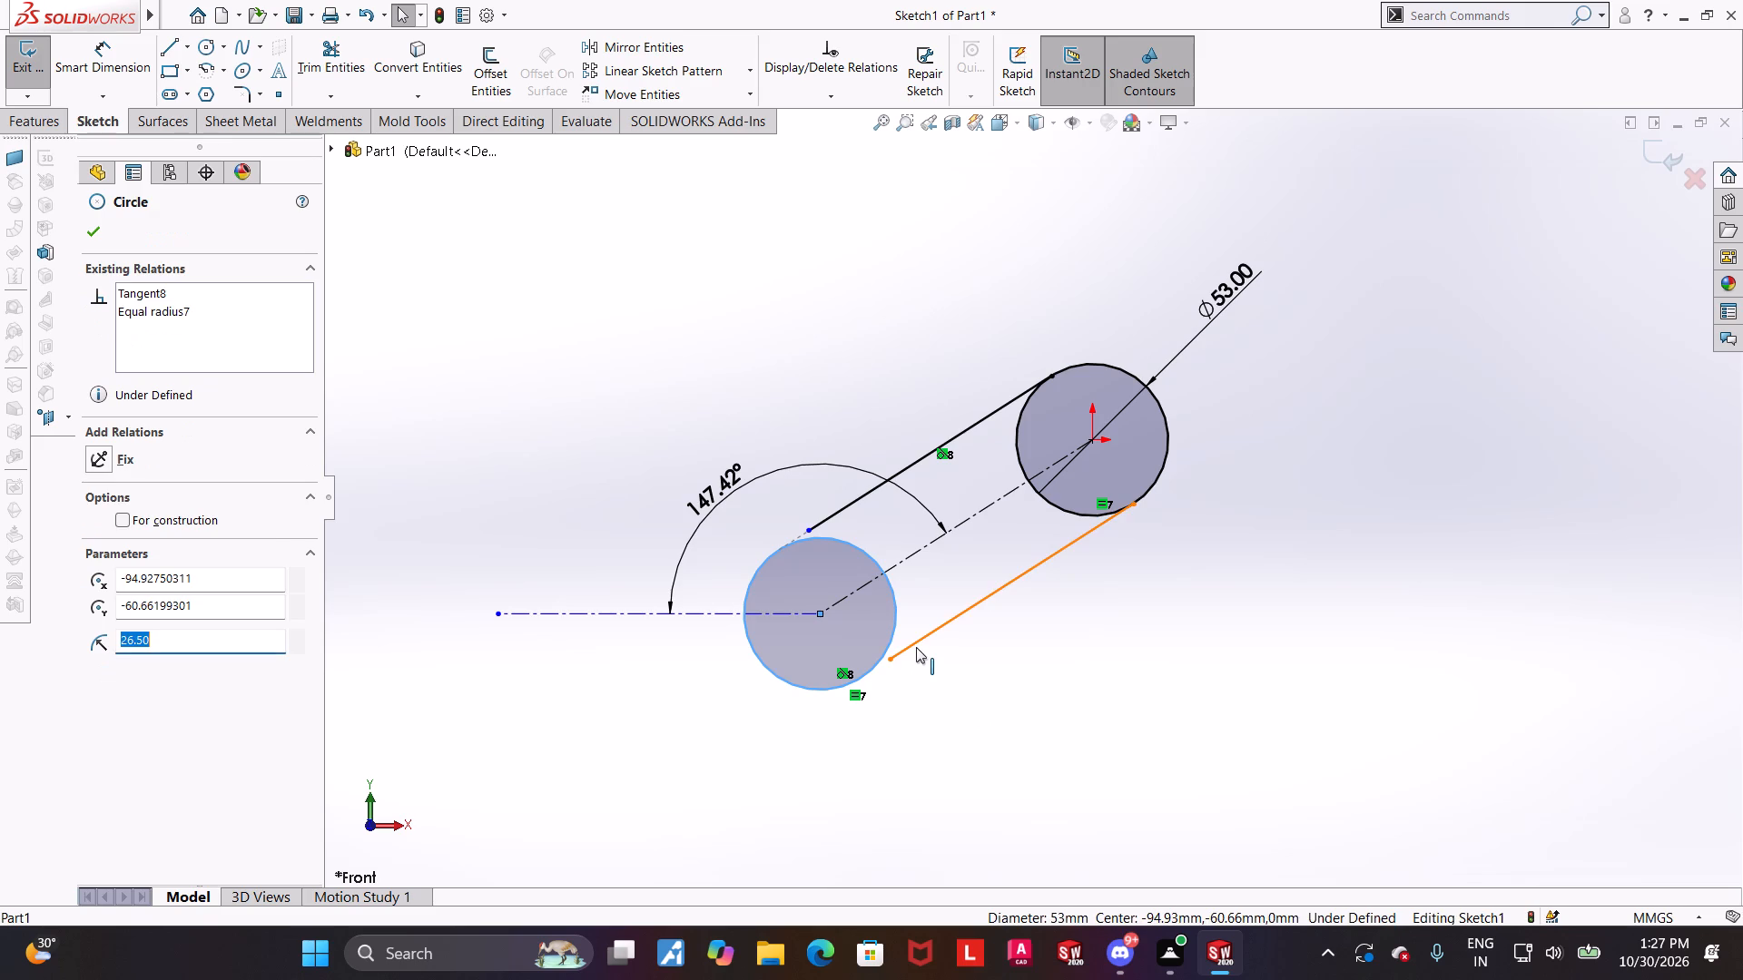
{"action": "left_click", "coordinate": [916, 647], "text": "ctrl"}
{"action": "left_click", "coordinate": [103, 543]}
{"action": "left_click", "coordinate": [1379, 799]}
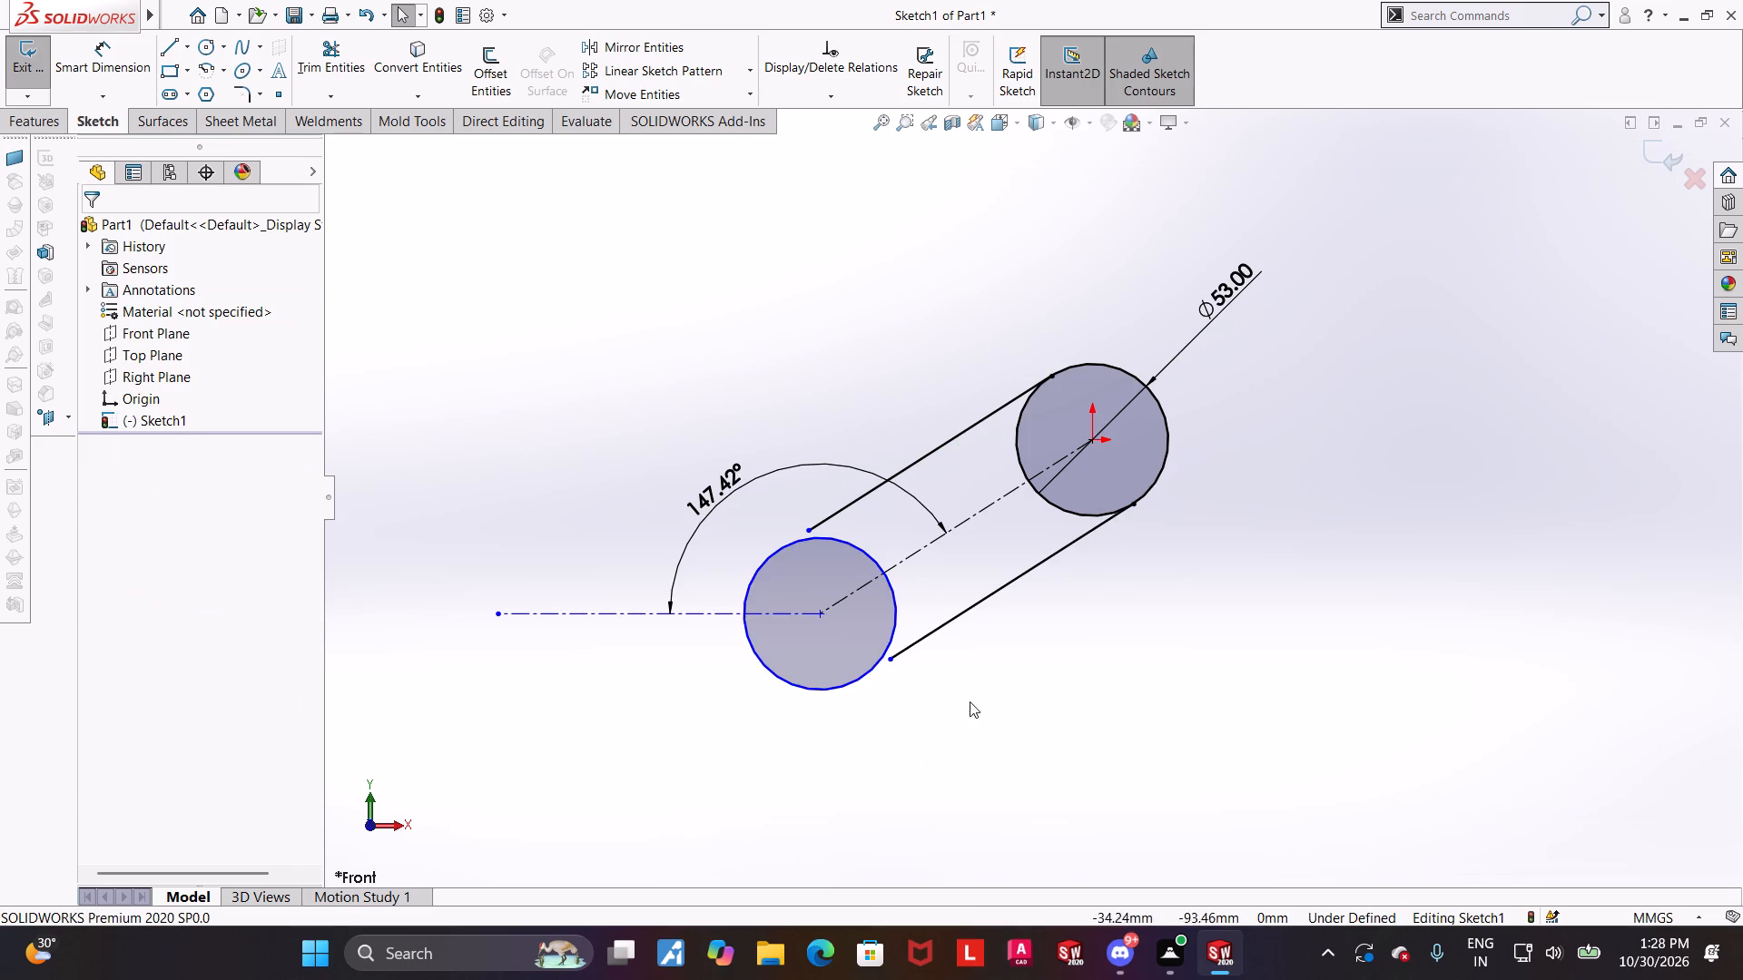
Make the free lower ends of both sloped lines coincident with the lower circle.
{"action": "left_click", "coordinate": [889, 662]}
{"action": "left_click", "coordinate": [879, 666], "text": "ctrl"}
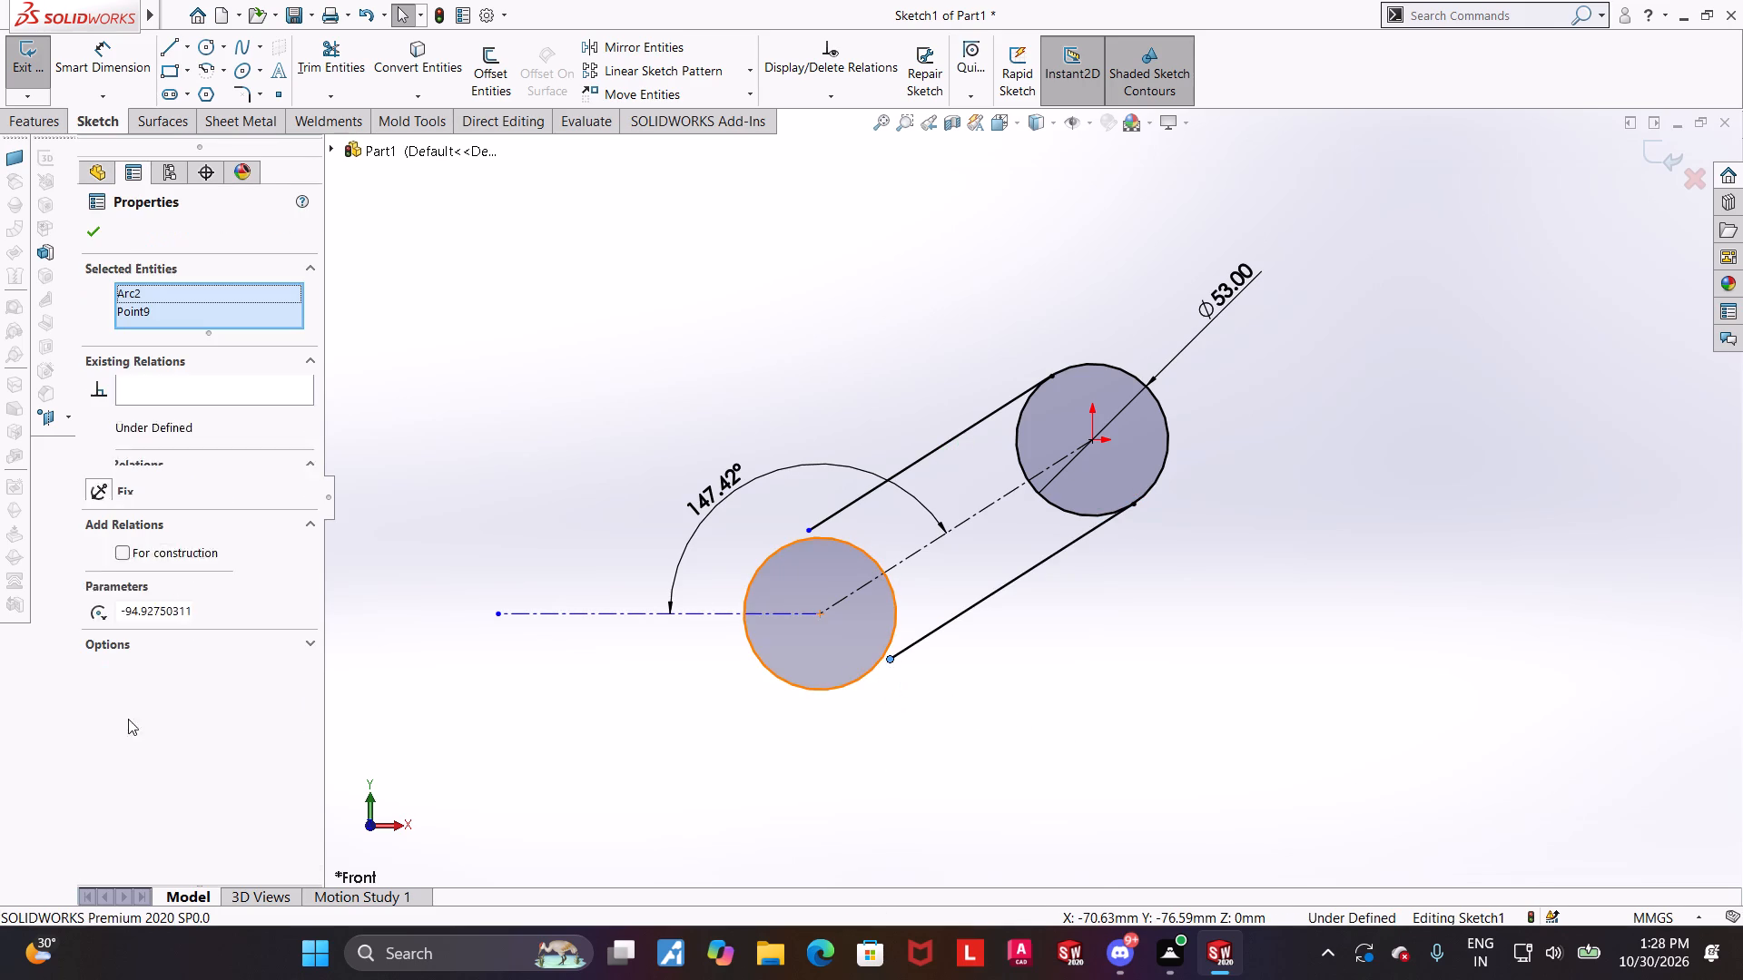
{"action": "left_click", "coordinate": [92, 582]}
{"action": "left_click", "coordinate": [1235, 674]}
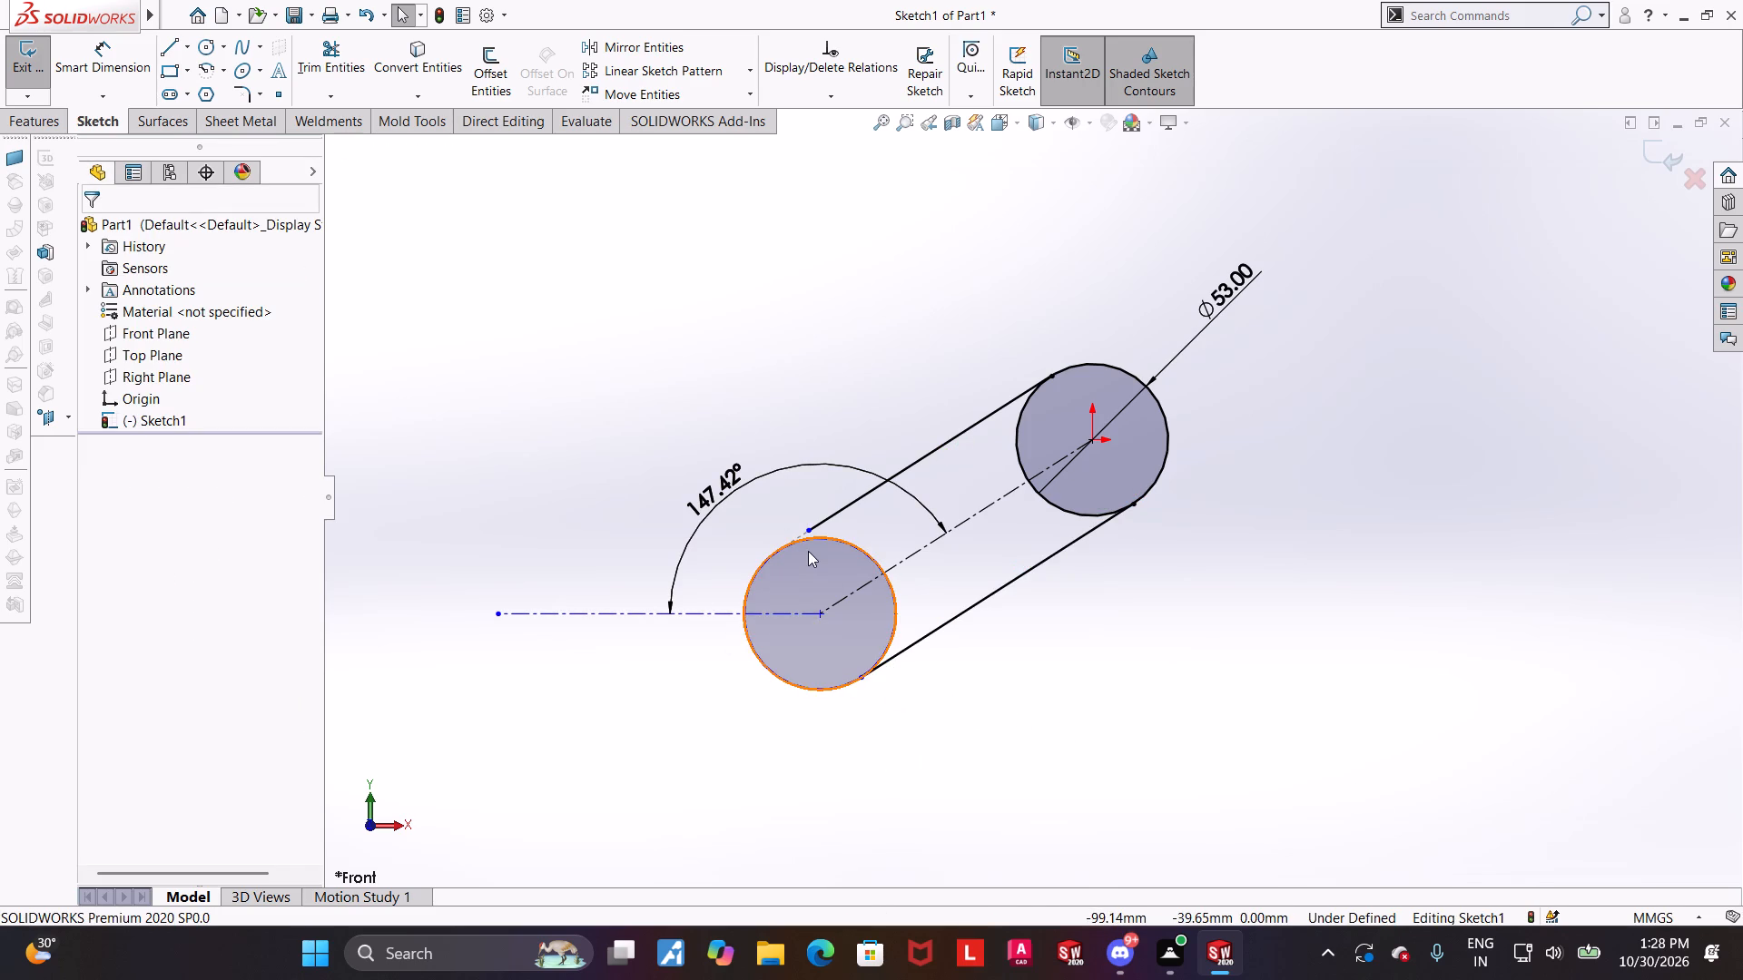
{"action": "left_click", "coordinate": [808, 551], "text": "ctrl"}
{"action": "left_click", "coordinate": [806, 524], "text": "ctrl"}
{"action": "left_click", "coordinate": [635, 495]}
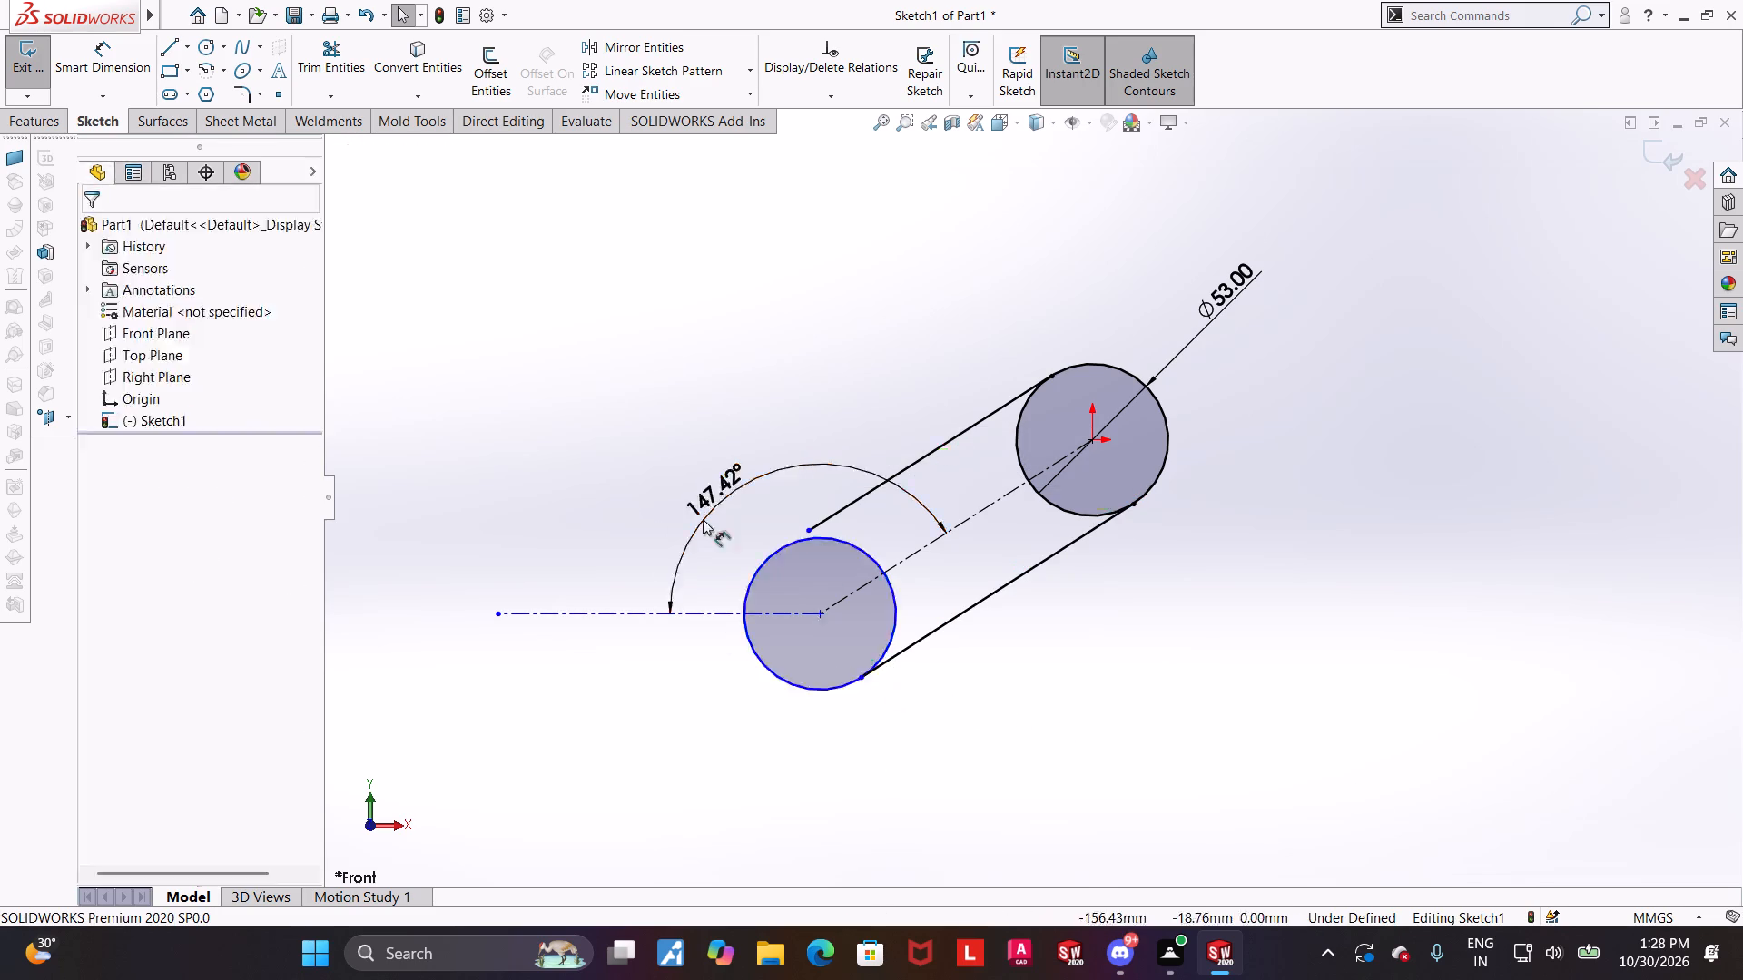
{"action": "left_click", "coordinate": [789, 544]}
{"action": "left_click", "coordinate": [808, 527], "text": "ctrl"}
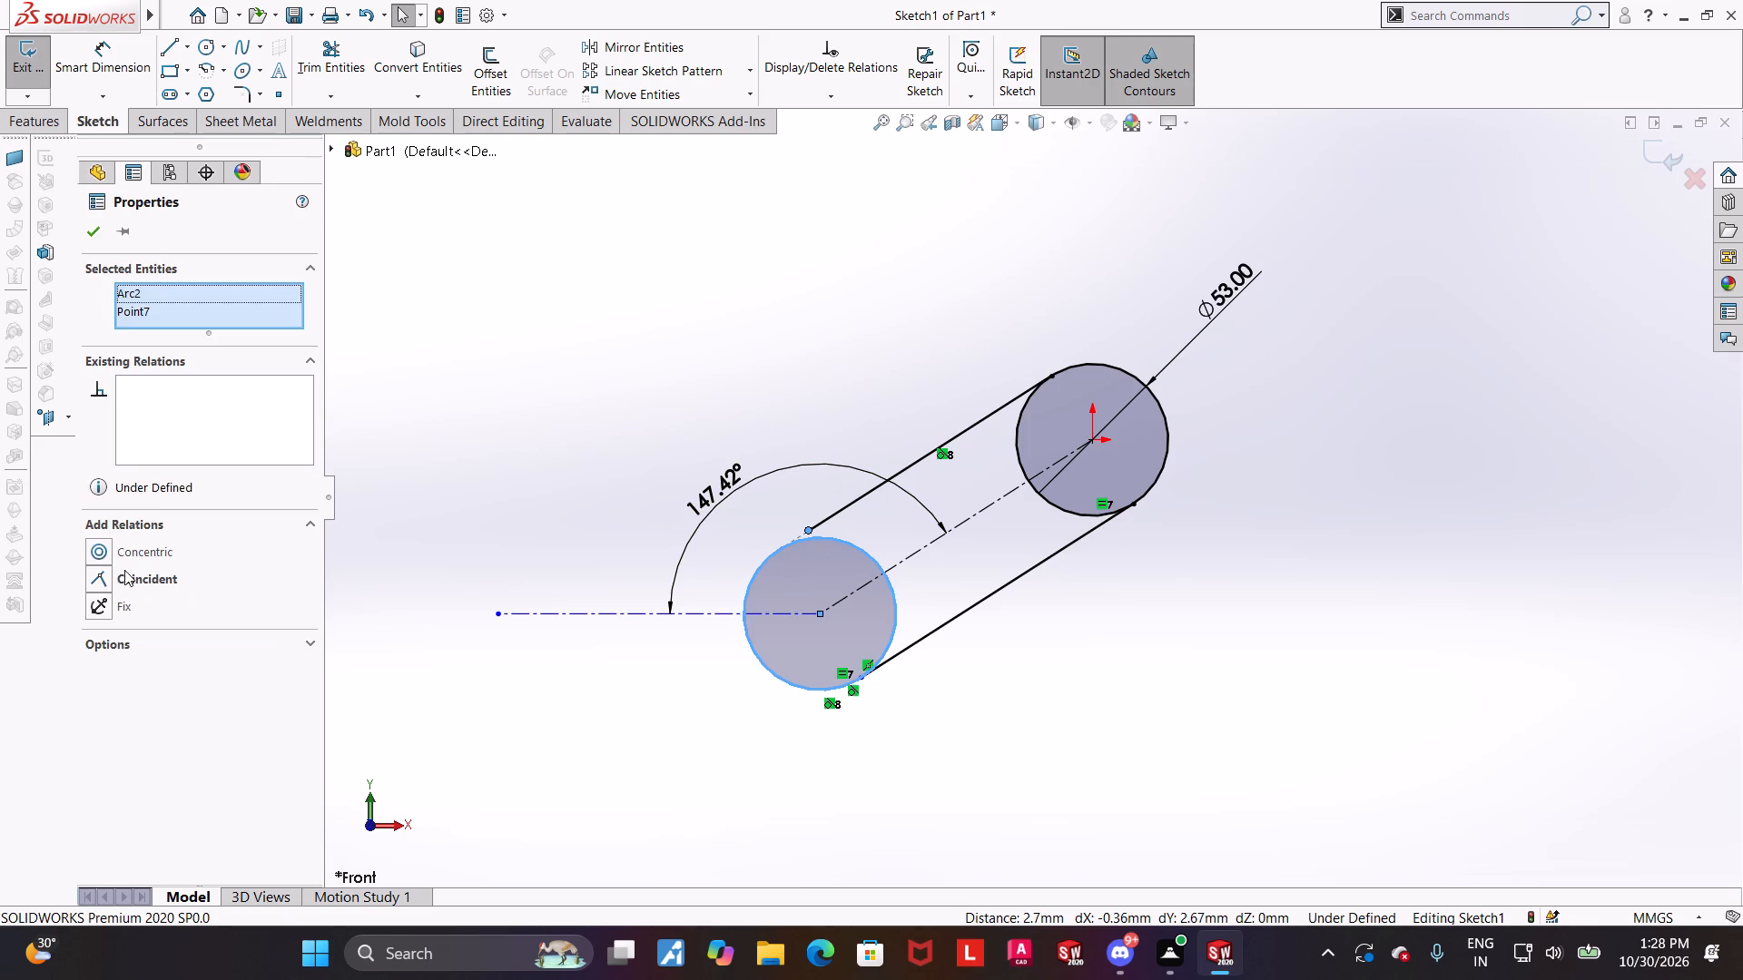
{"action": "left_click", "coordinate": [110, 573]}
{"action": "left_click", "coordinate": [1373, 776]}
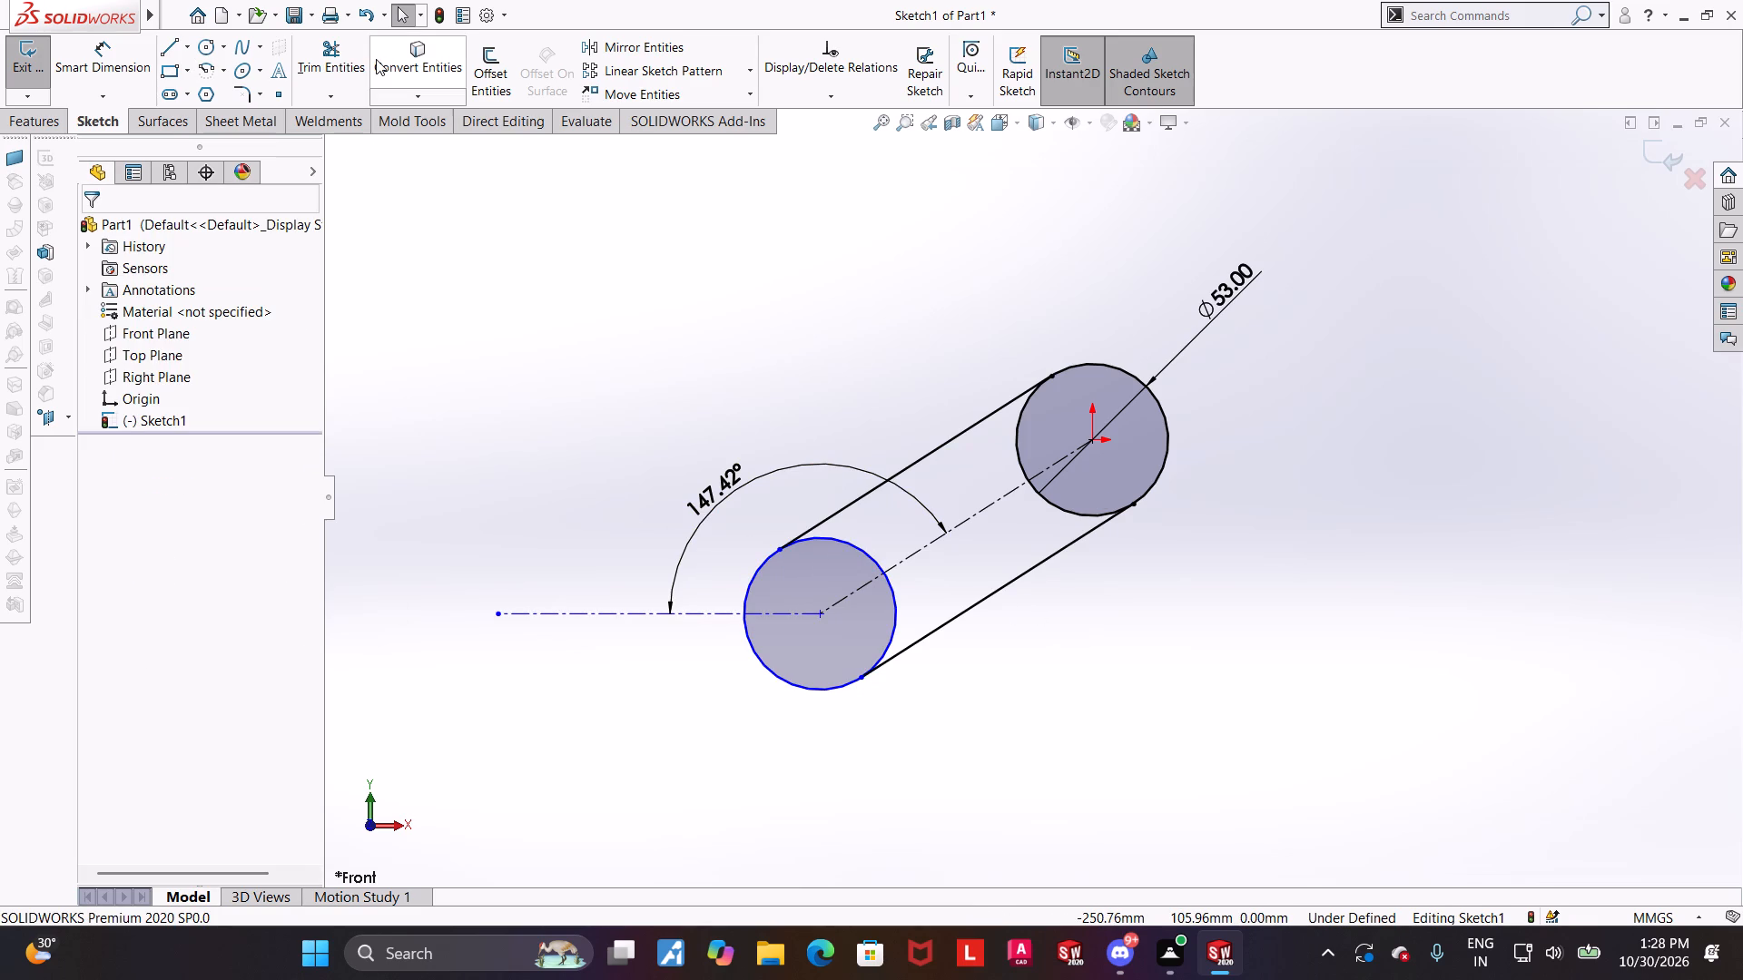
Trim away the inner part of the lower circle between the two sloped lines, leaving only the outer rounded end.
{"action": "left_click", "coordinate": [350, 52]}
{"action": "left_click_drag", "start_coordinate": [875, 529], "coordinate": [844, 552]}
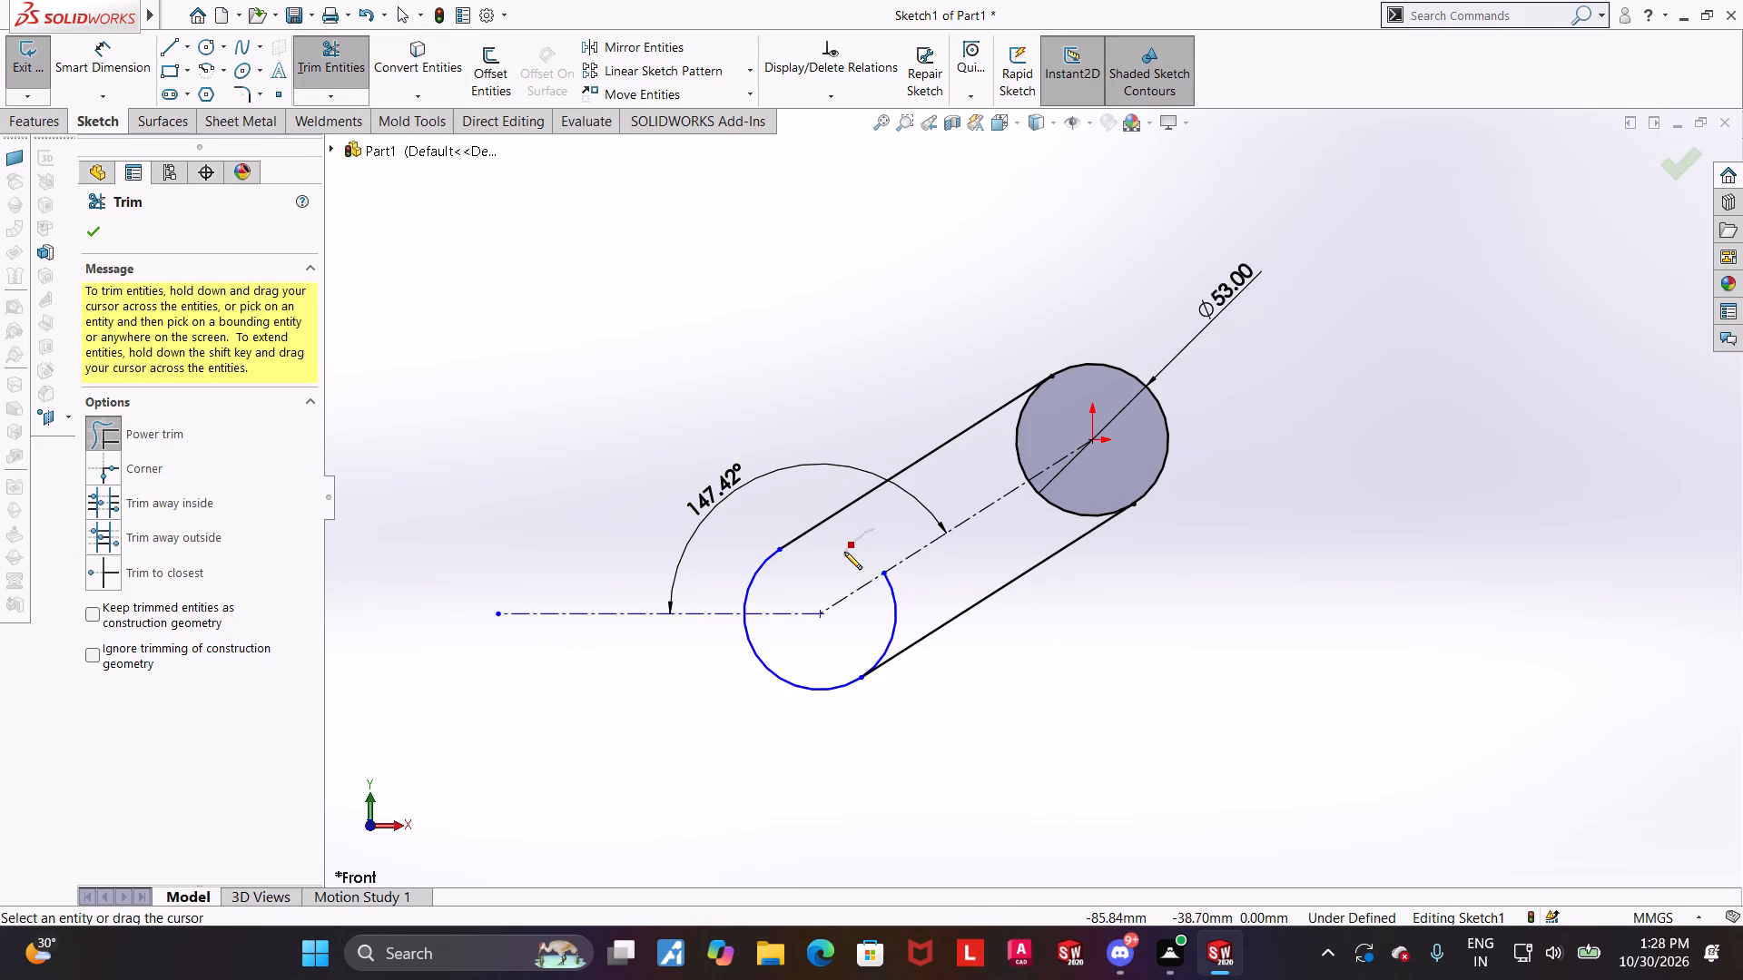
{"action": "left_click_drag", "start_coordinate": [844, 552], "coordinate": [840, 554]}
{"action": "left_click_drag", "start_coordinate": [920, 597], "coordinate": [899, 608]}
{"action": "left_click_drag", "start_coordinate": [899, 606], "coordinate": [888, 604]}
{"action": "left_click_drag", "start_coordinate": [919, 593], "coordinate": [859, 626]}
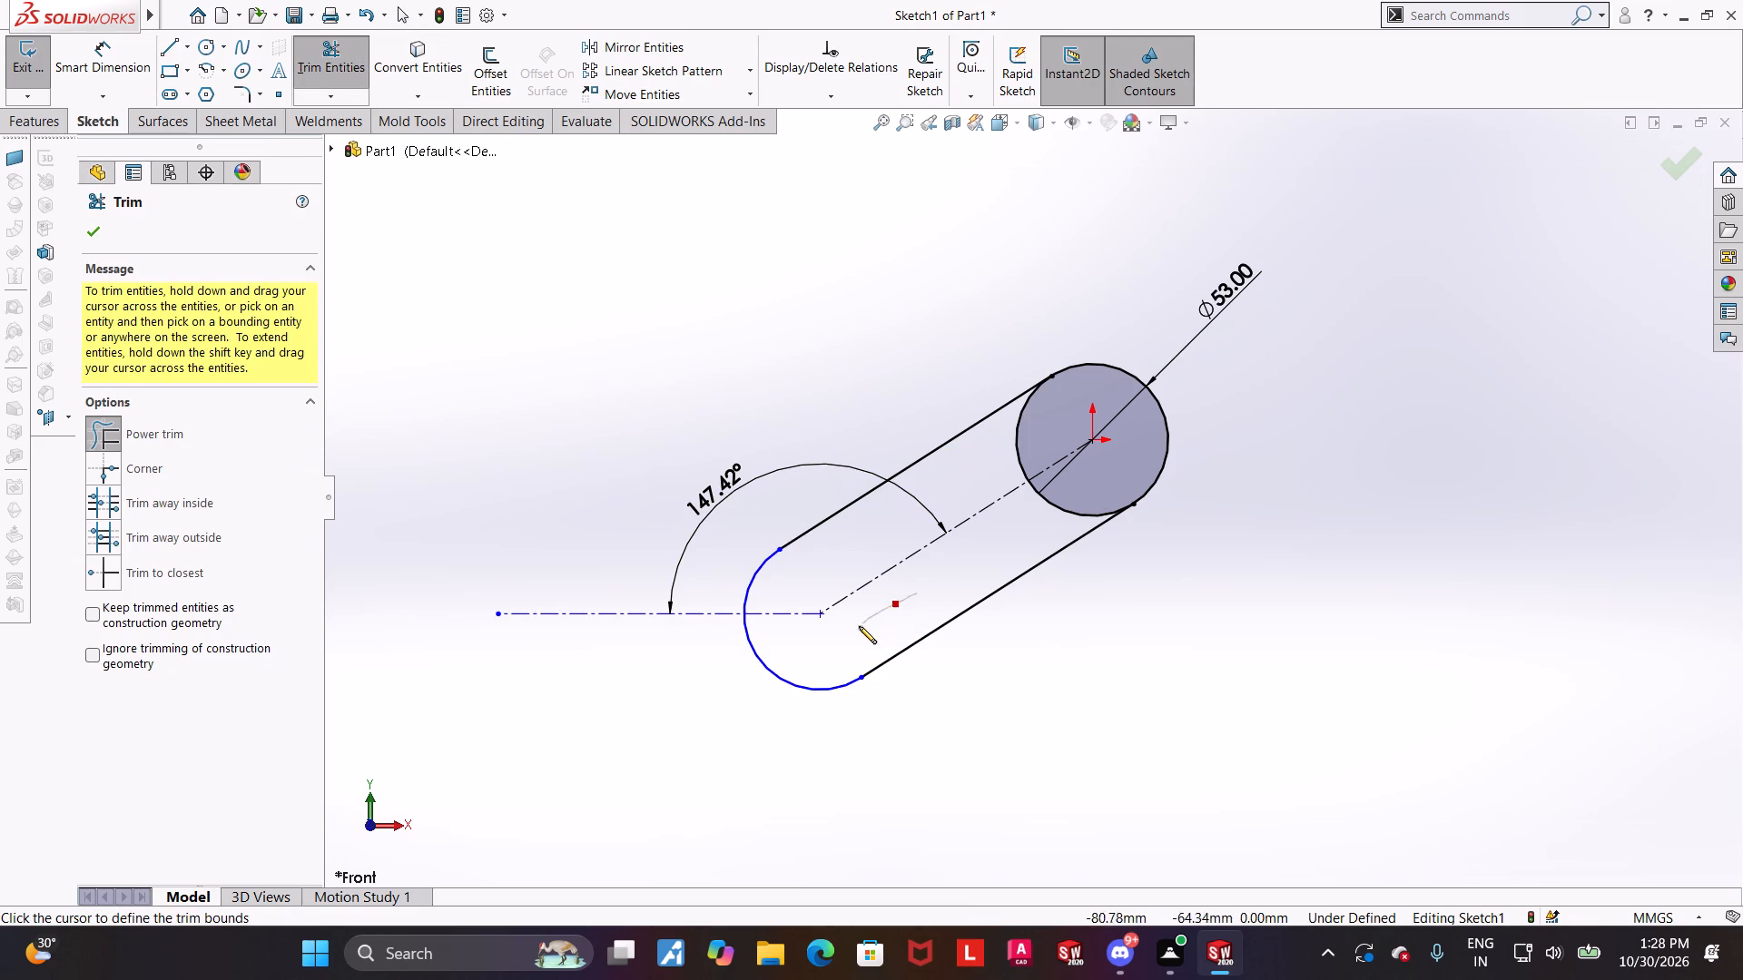
{"action": "left_click_drag", "start_coordinate": [859, 626], "coordinate": [858, 626]}
{"action": "key", "text": "Escape"}
{"action": "key", "text": "Escape"}
Dimension the horizontal distance between the lower arc's centre and the origin as 96 mm.
{"action": "scroll", "coordinate": [917, 603], "scroll_direction": "up", "scroll_amount": 1}
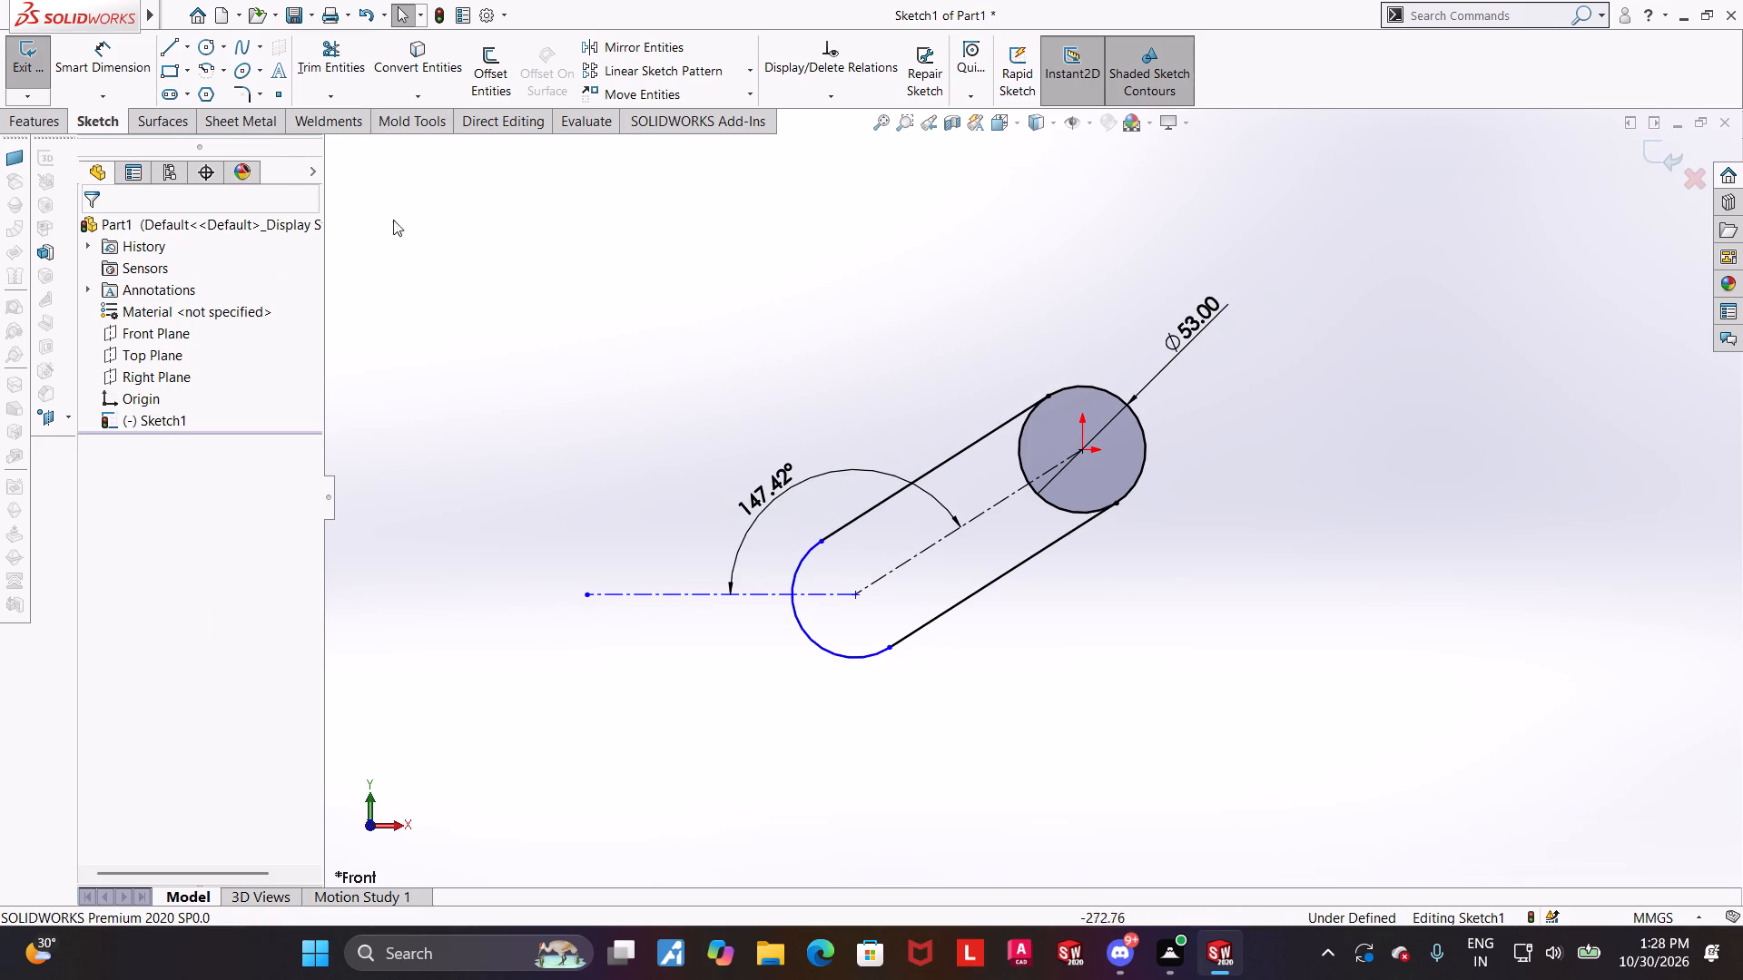
{"action": "left_click", "coordinate": [124, 22]}
{"action": "left_click", "coordinate": [115, 37]}
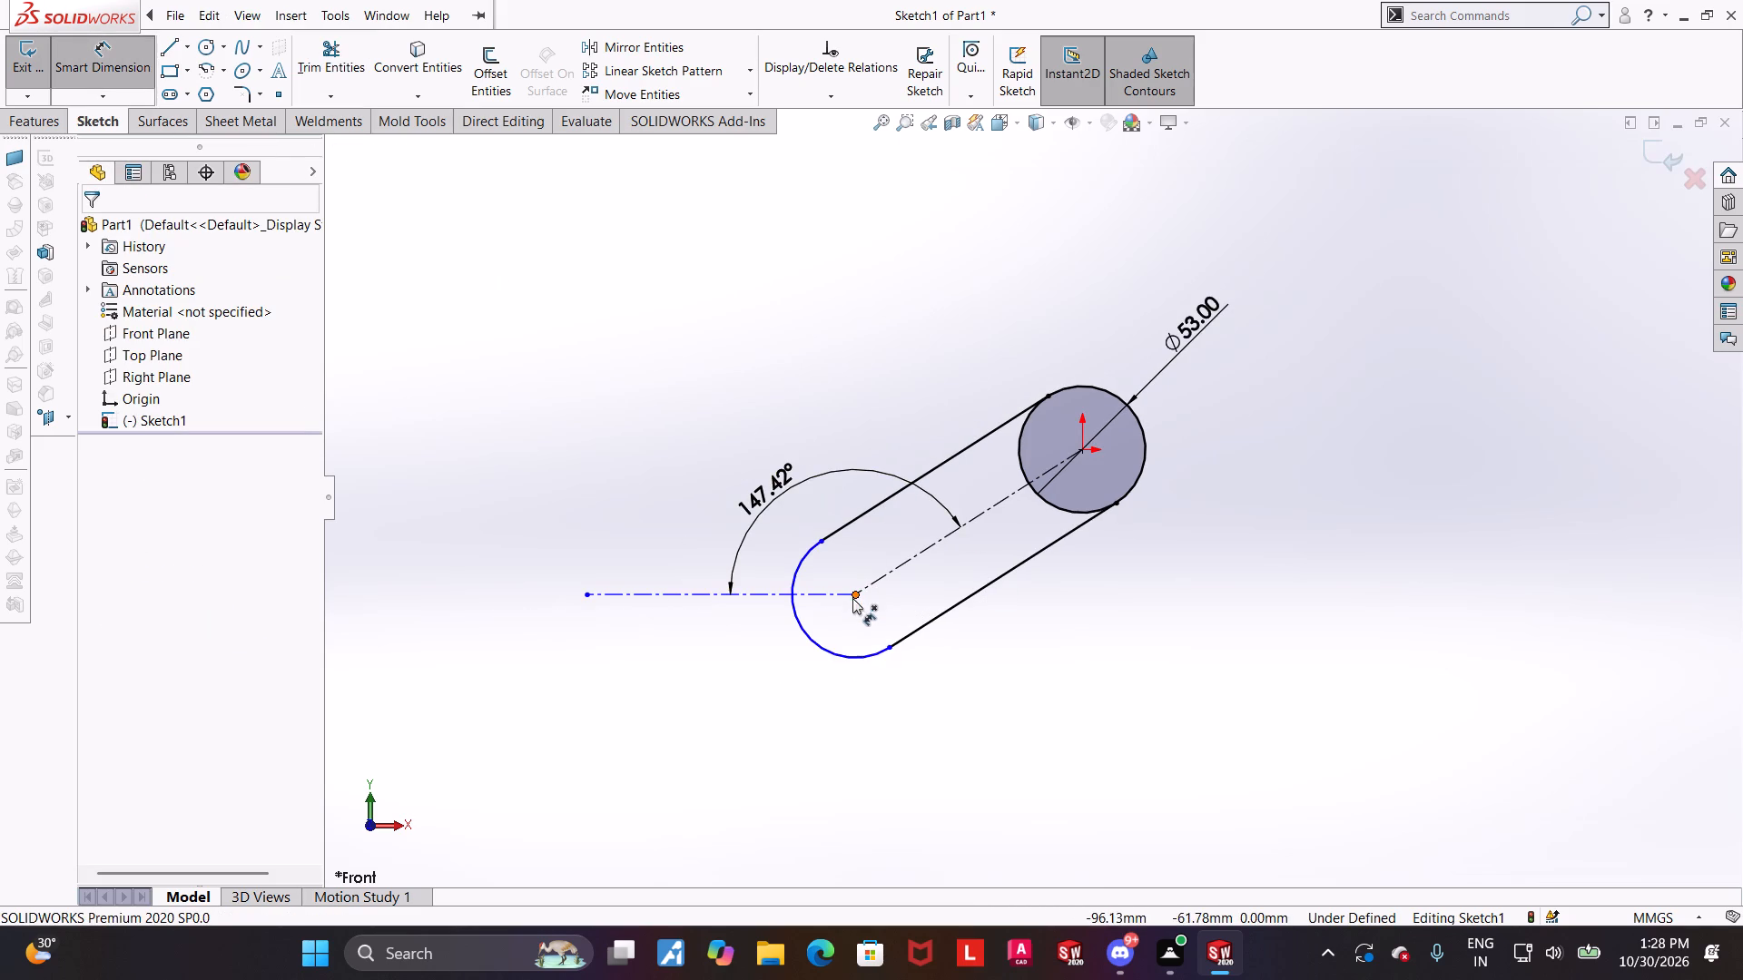
{"action": "left_click", "coordinate": [852, 598]}
{"action": "left_click", "coordinate": [1078, 453]}
{"action": "left_click", "coordinate": [994, 281]}
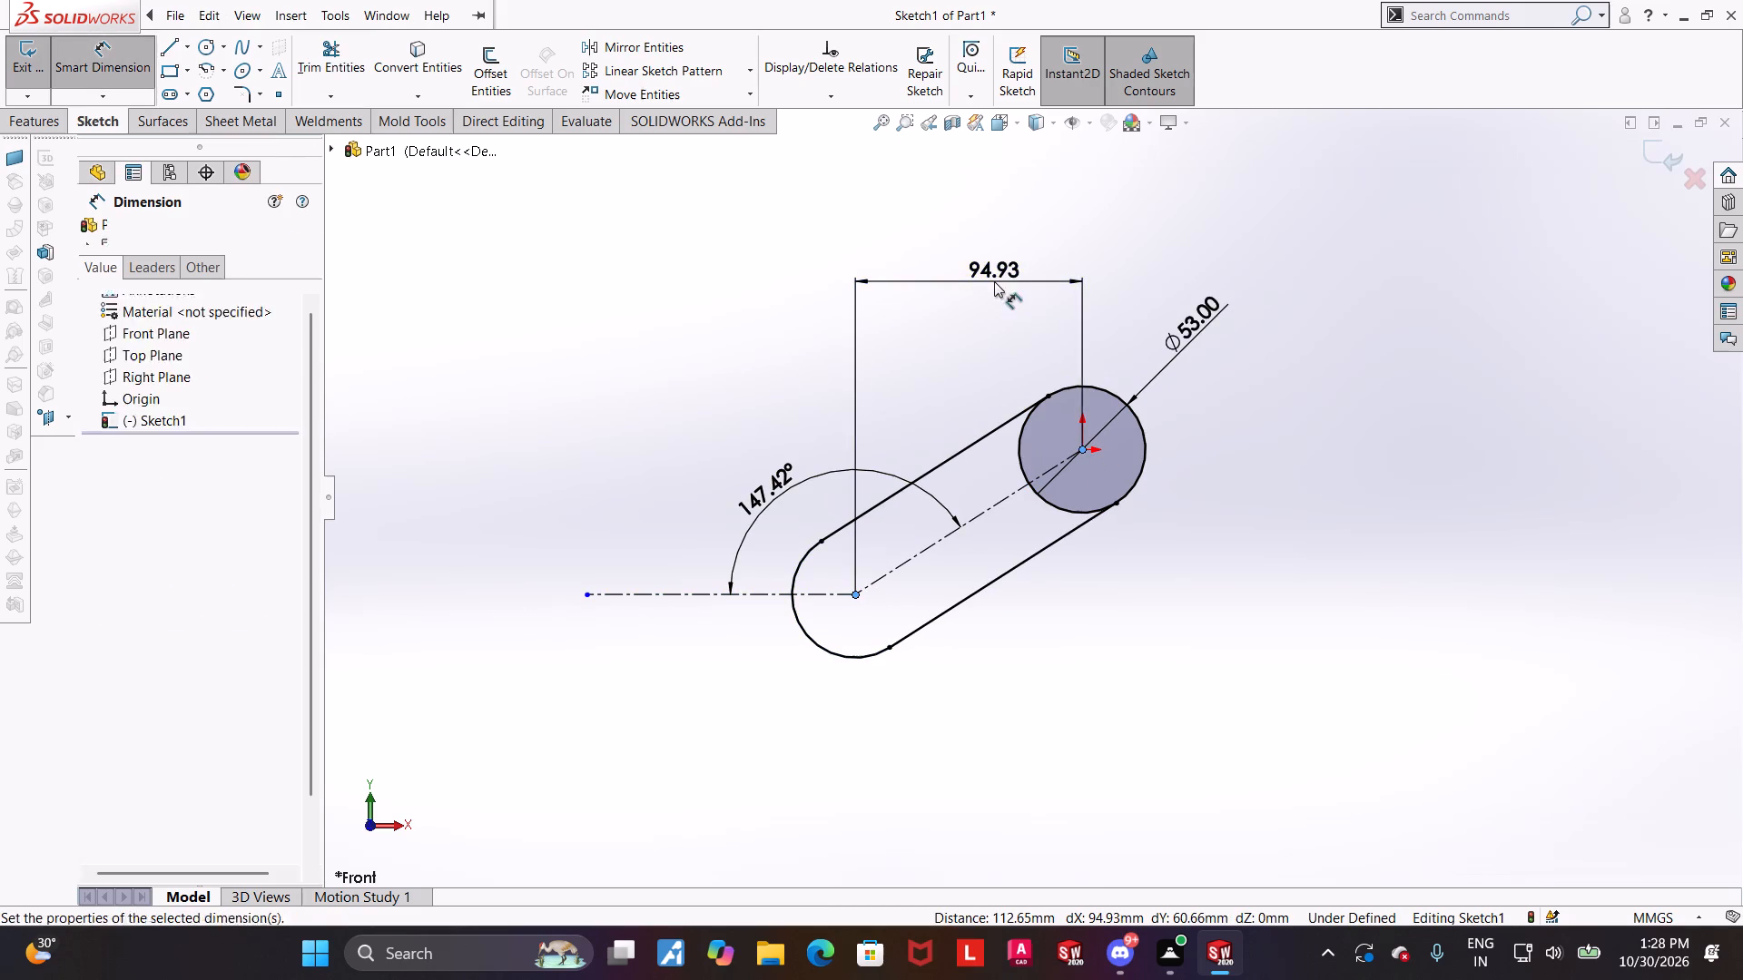
{"action": "type", "text": "96"}
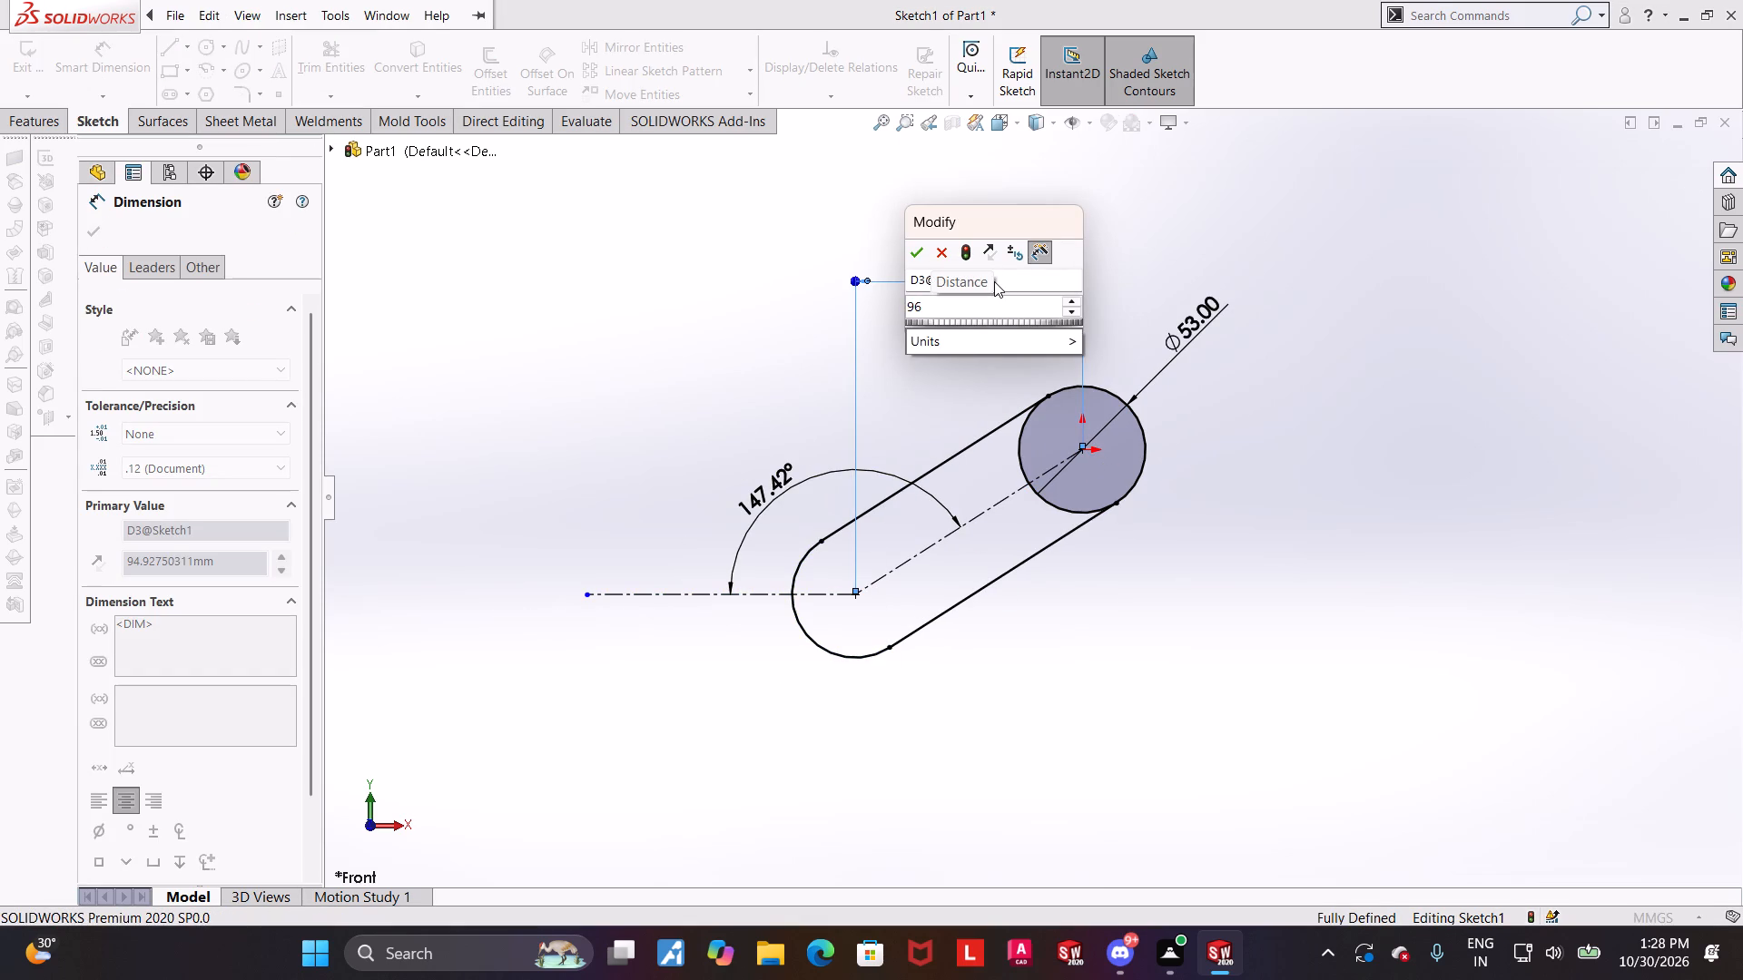
{"action": "key", "text": "Return"}
{"action": "key", "text": "Escape"}
{"action": "key", "text": "Escape"}
{"action": "left_click", "coordinate": [1256, 469]}
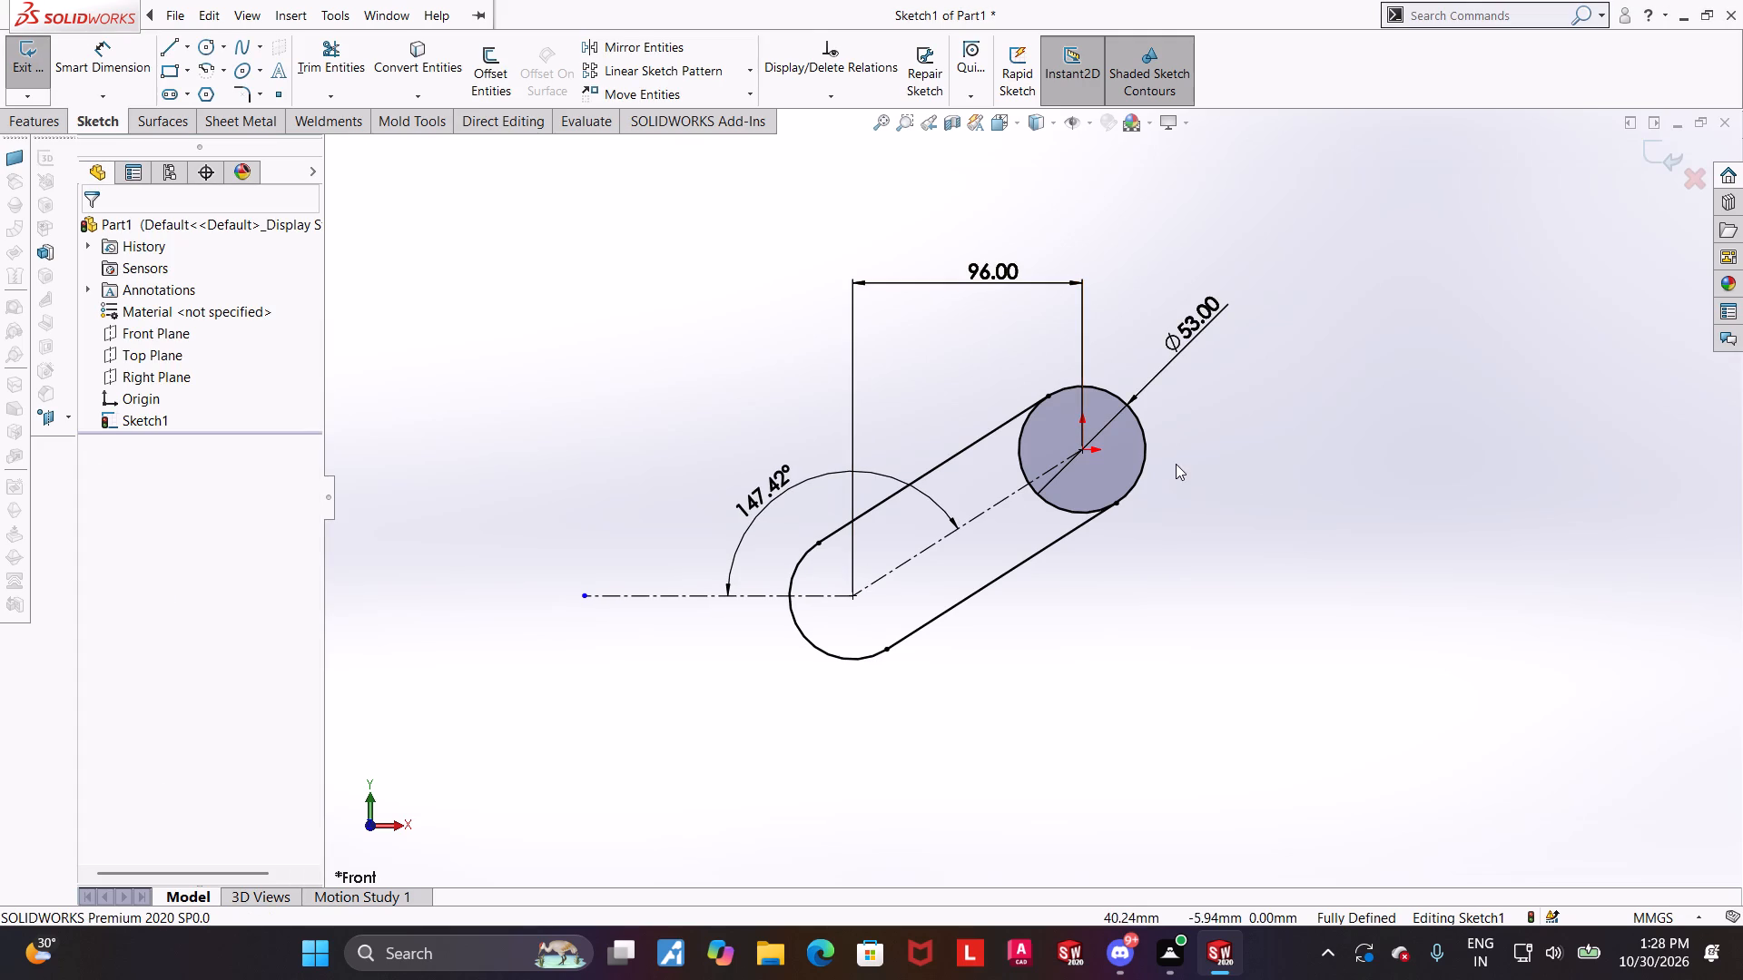
Trim away the inner part of the upper circle between the two sloped lines, leaving only the outer rounded end.
{"action": "scroll", "coordinate": [968, 483], "scroll_direction": "down", "scroll_amount": 1}
{"action": "key", "text": "Escape"}
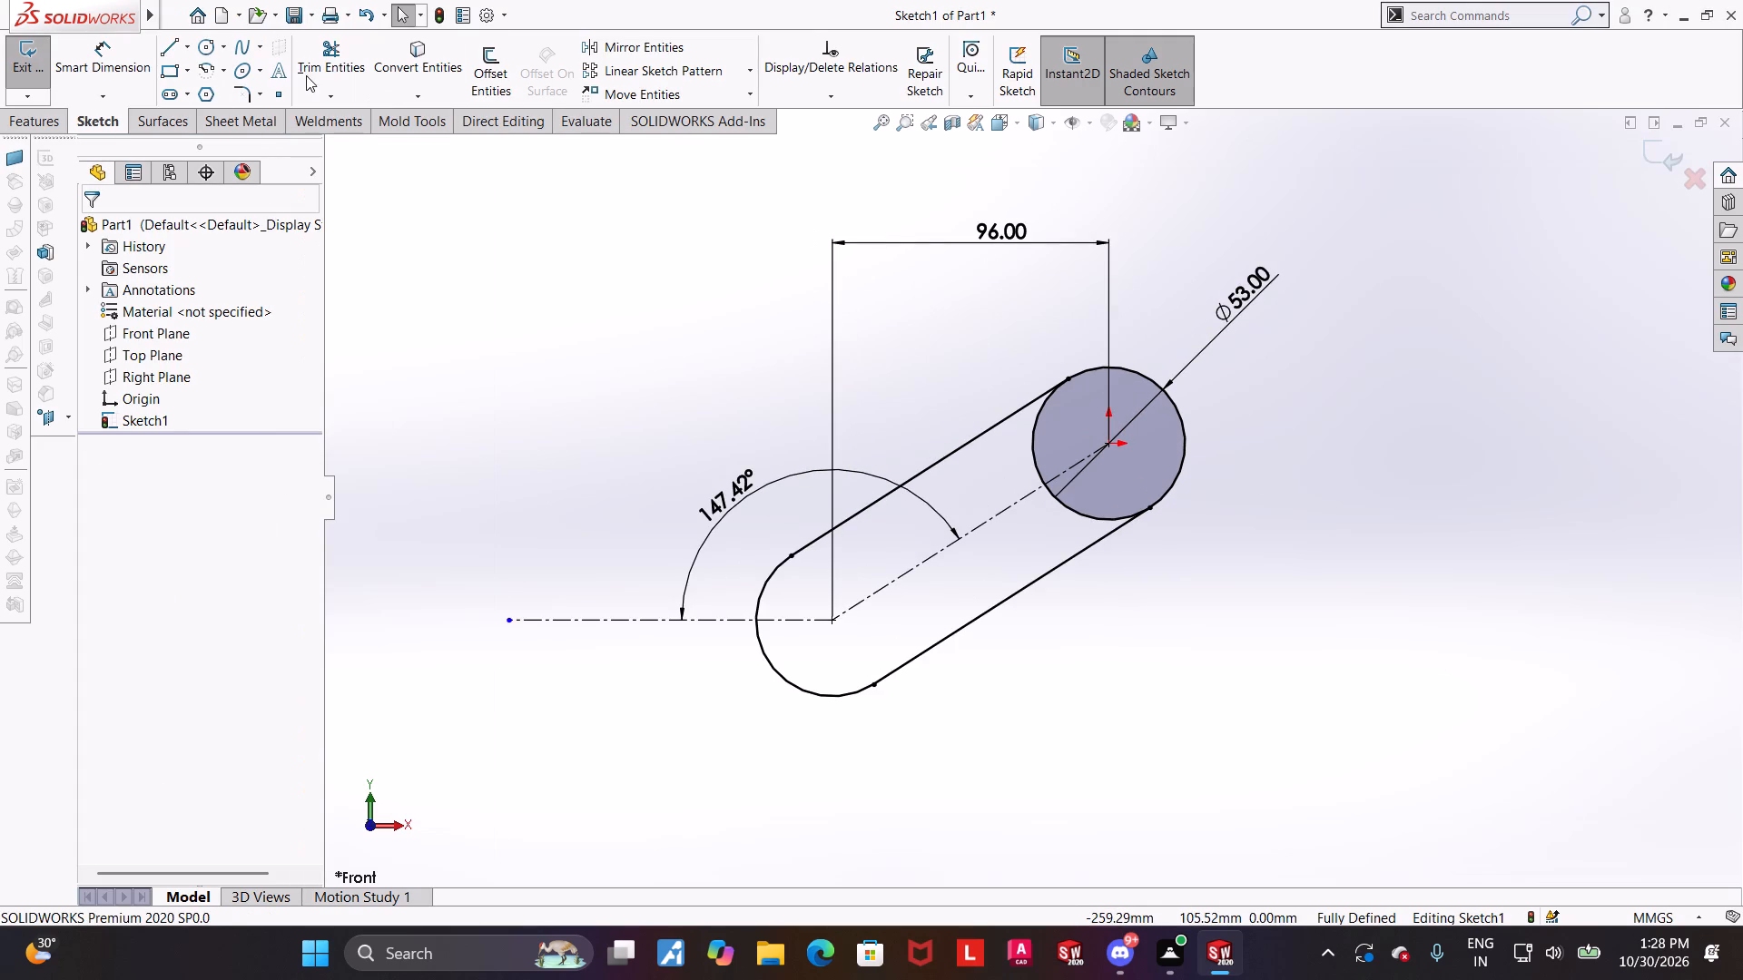
{"action": "left_click", "coordinate": [306, 75]}
{"action": "left_click_drag", "start_coordinate": [1122, 490], "coordinate": [1021, 554]}
{"action": "left_click_drag", "start_coordinate": [1039, 447], "coordinate": [976, 450]}
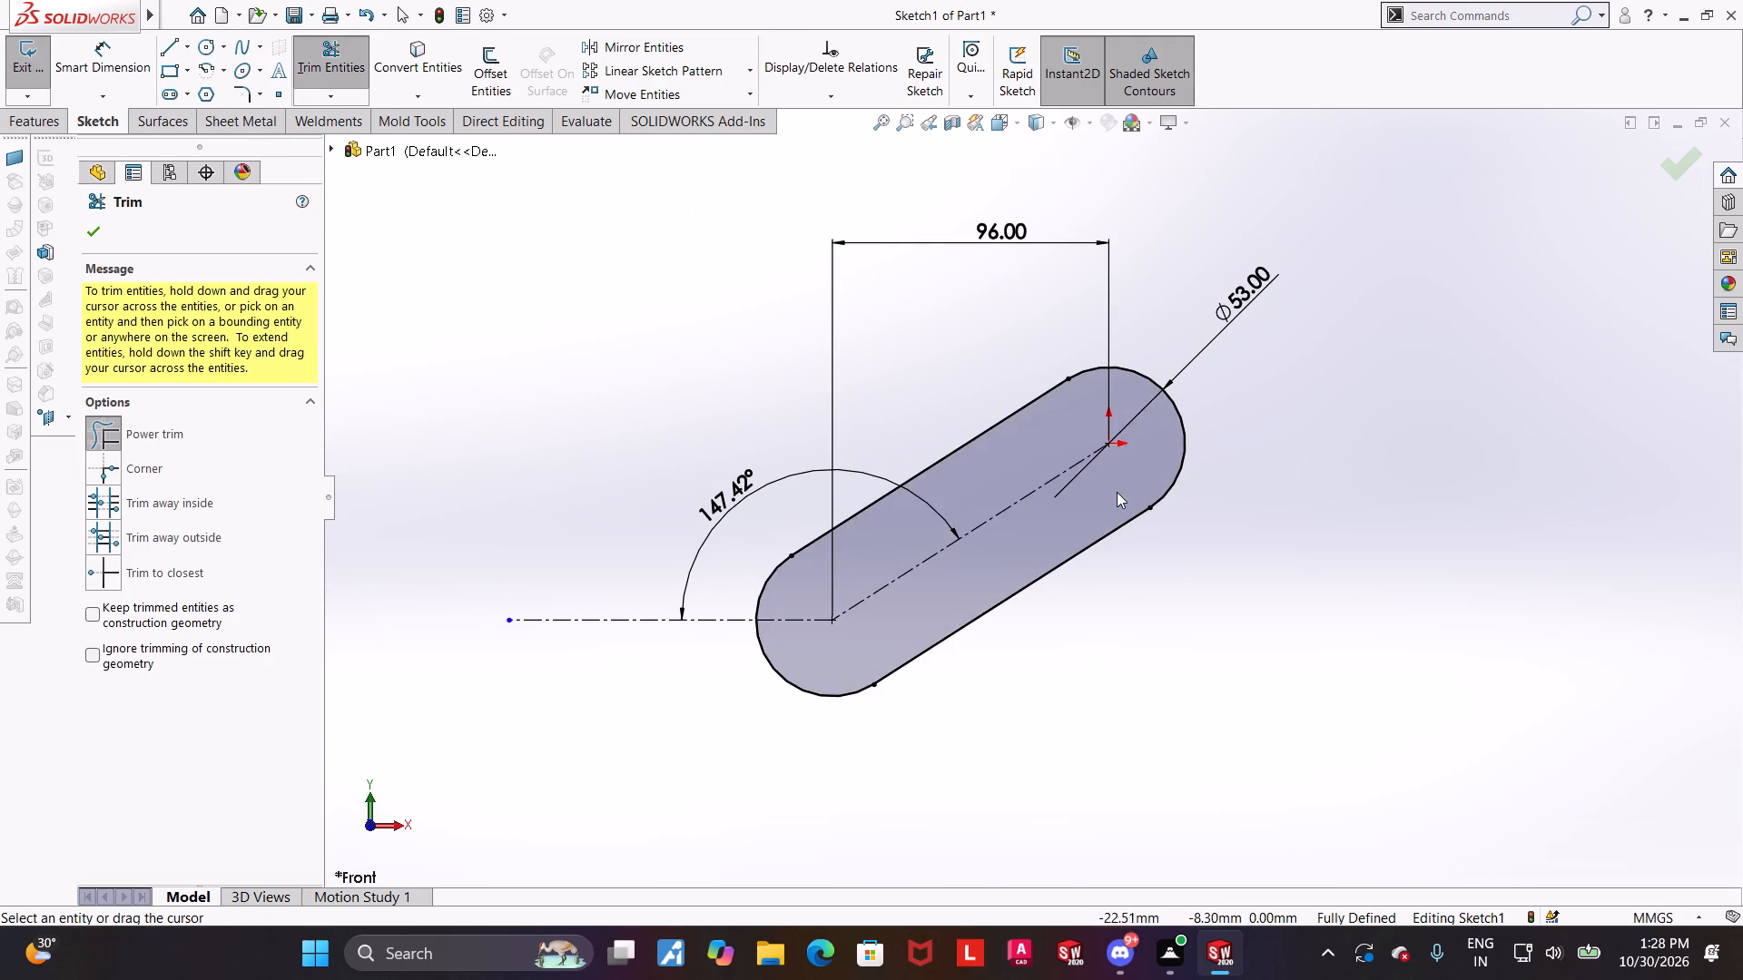
{"action": "scroll", "coordinate": [1296, 540], "scroll_direction": "up", "scroll_amount": 2}
{"action": "key", "text": "Escape"}
{"action": "scroll", "coordinate": [1106, 465], "scroll_direction": "down", "scroll_amount": 2}
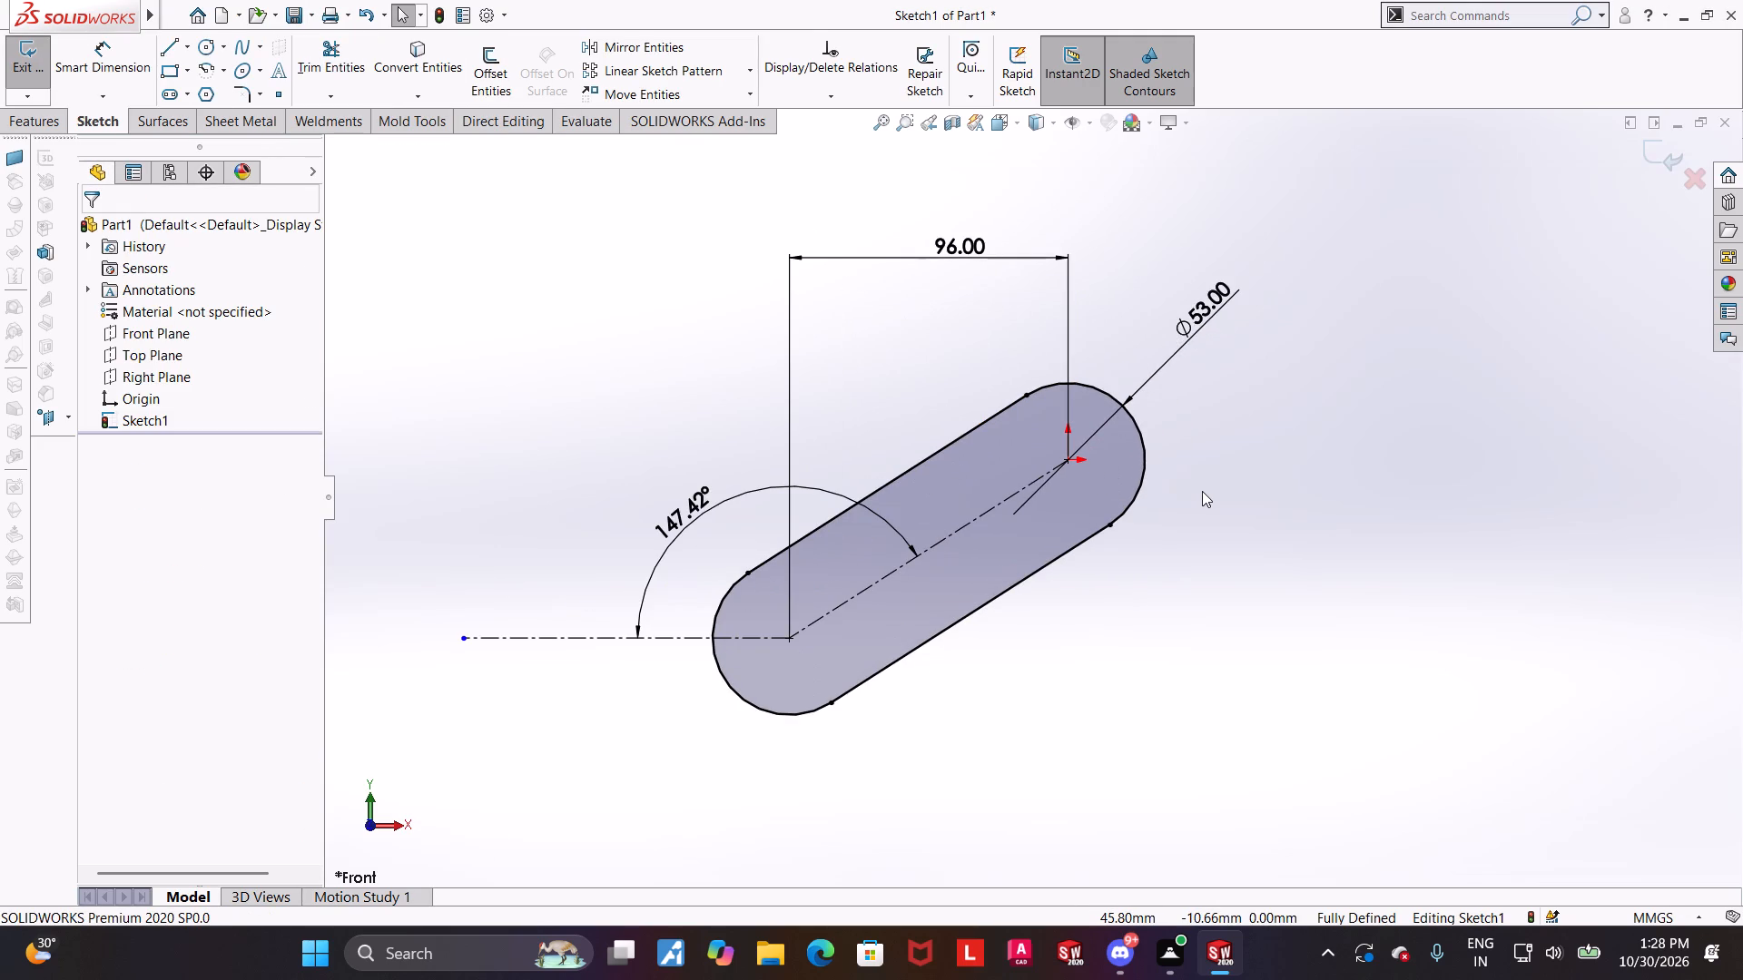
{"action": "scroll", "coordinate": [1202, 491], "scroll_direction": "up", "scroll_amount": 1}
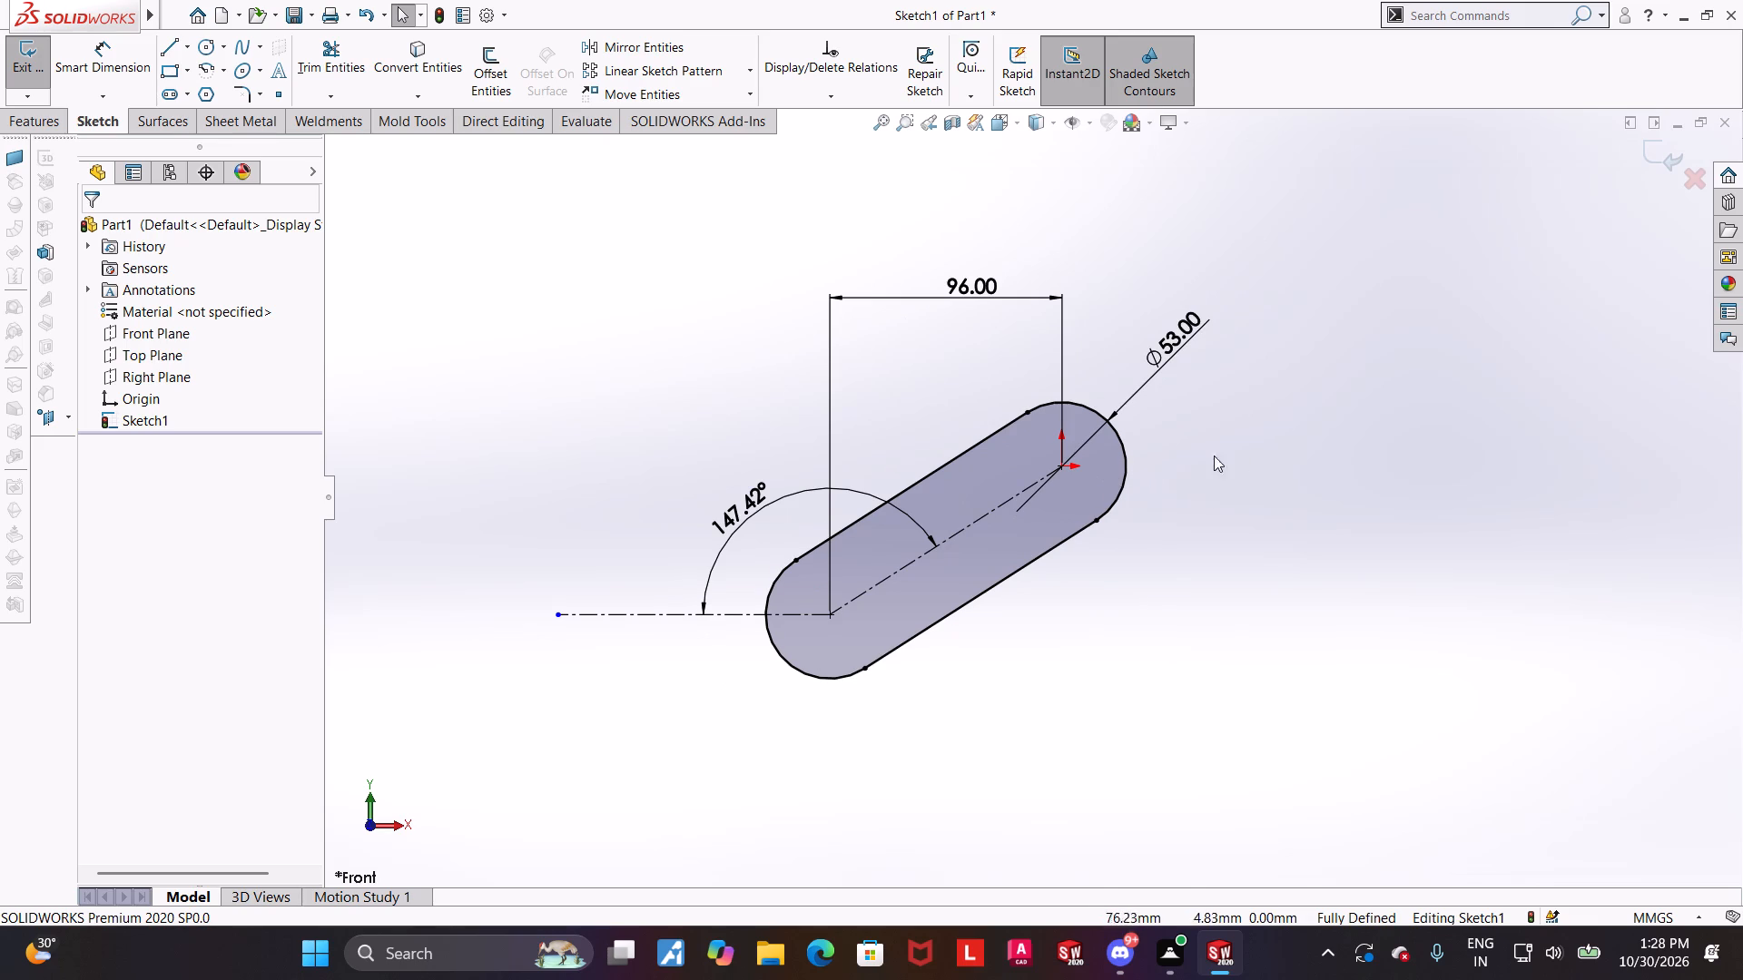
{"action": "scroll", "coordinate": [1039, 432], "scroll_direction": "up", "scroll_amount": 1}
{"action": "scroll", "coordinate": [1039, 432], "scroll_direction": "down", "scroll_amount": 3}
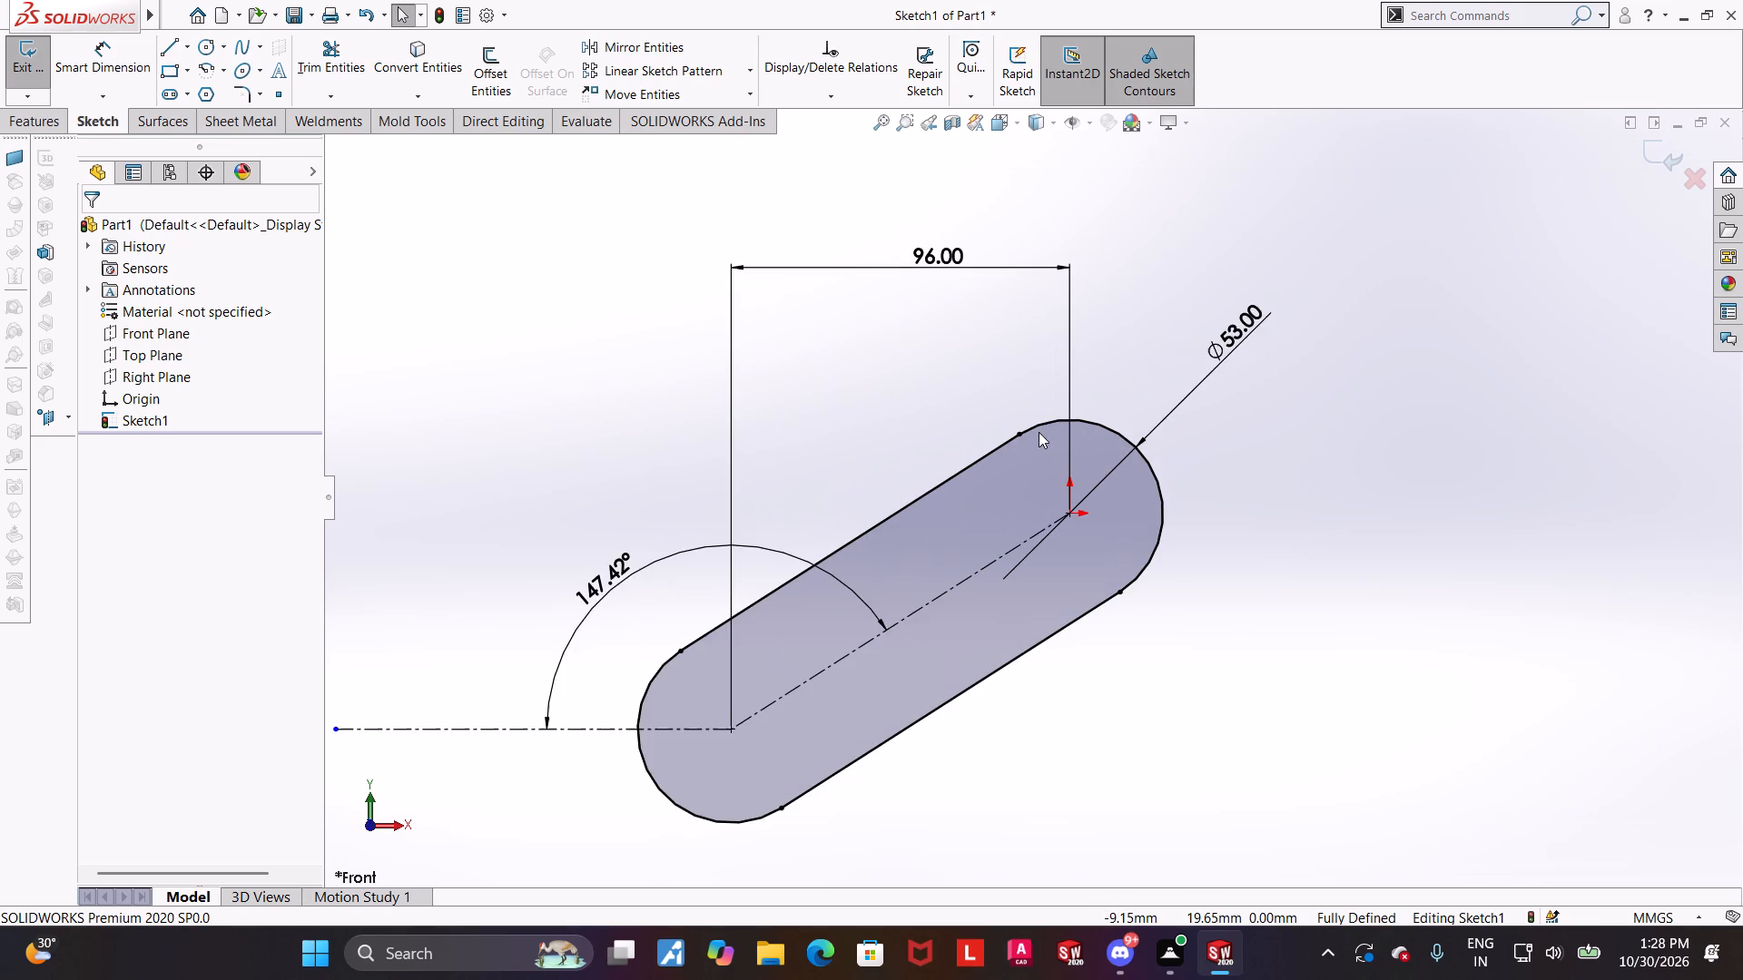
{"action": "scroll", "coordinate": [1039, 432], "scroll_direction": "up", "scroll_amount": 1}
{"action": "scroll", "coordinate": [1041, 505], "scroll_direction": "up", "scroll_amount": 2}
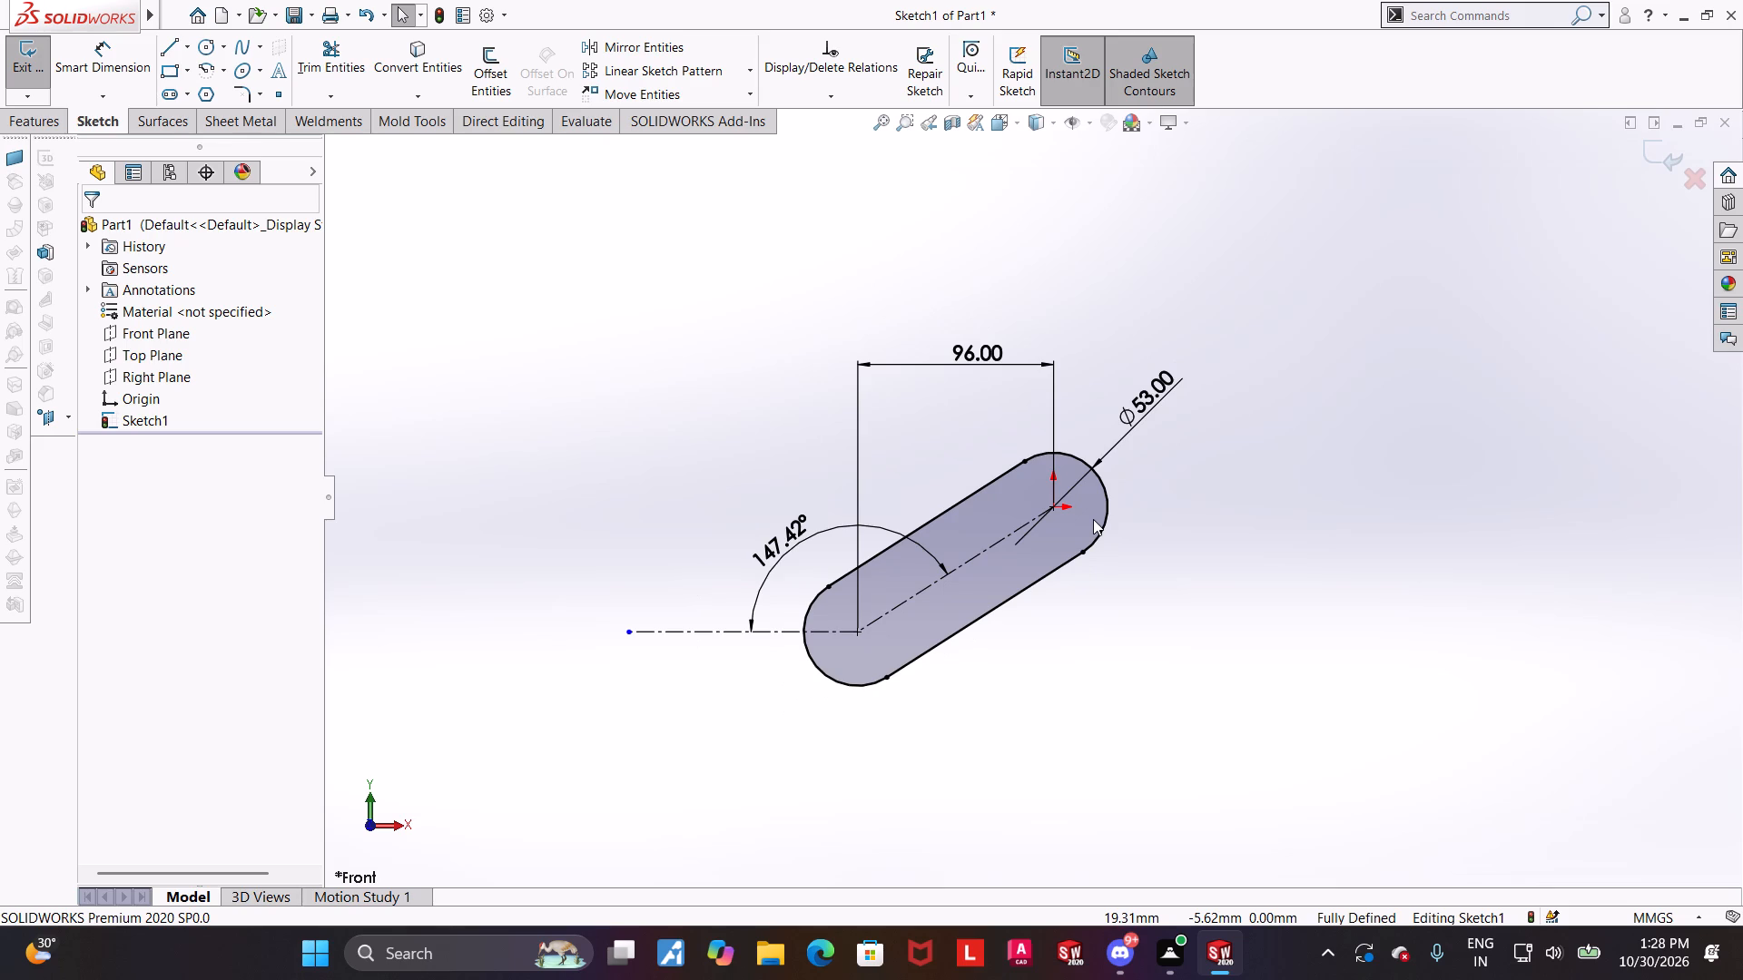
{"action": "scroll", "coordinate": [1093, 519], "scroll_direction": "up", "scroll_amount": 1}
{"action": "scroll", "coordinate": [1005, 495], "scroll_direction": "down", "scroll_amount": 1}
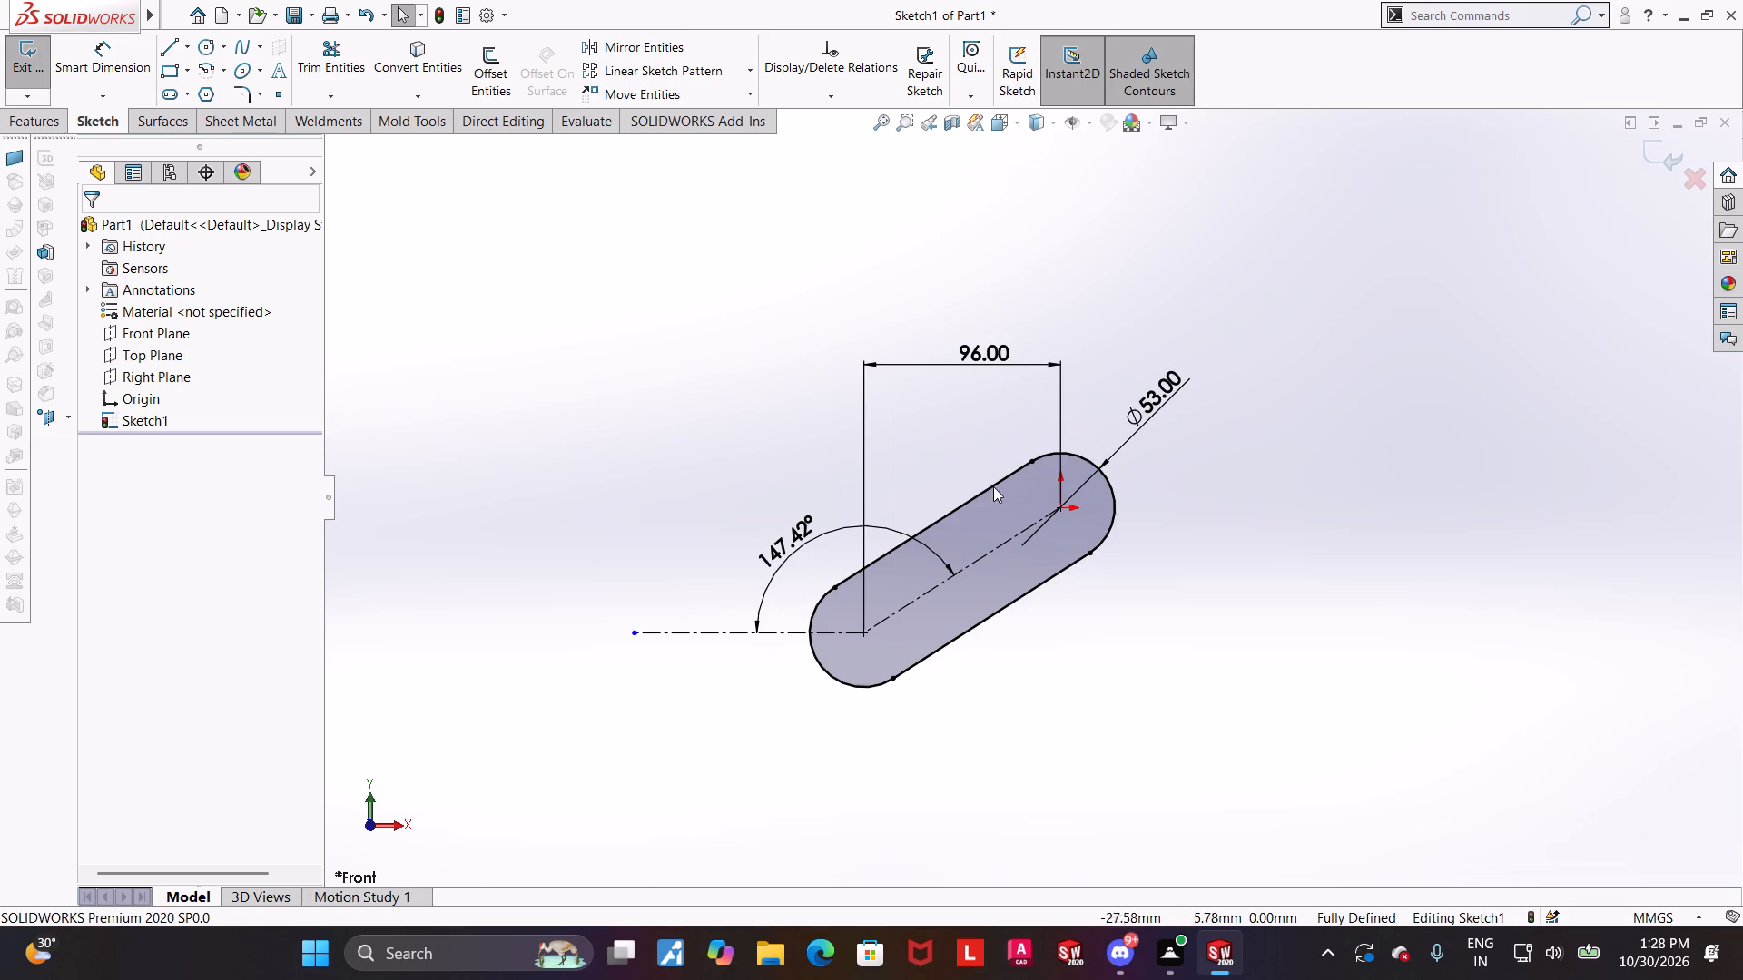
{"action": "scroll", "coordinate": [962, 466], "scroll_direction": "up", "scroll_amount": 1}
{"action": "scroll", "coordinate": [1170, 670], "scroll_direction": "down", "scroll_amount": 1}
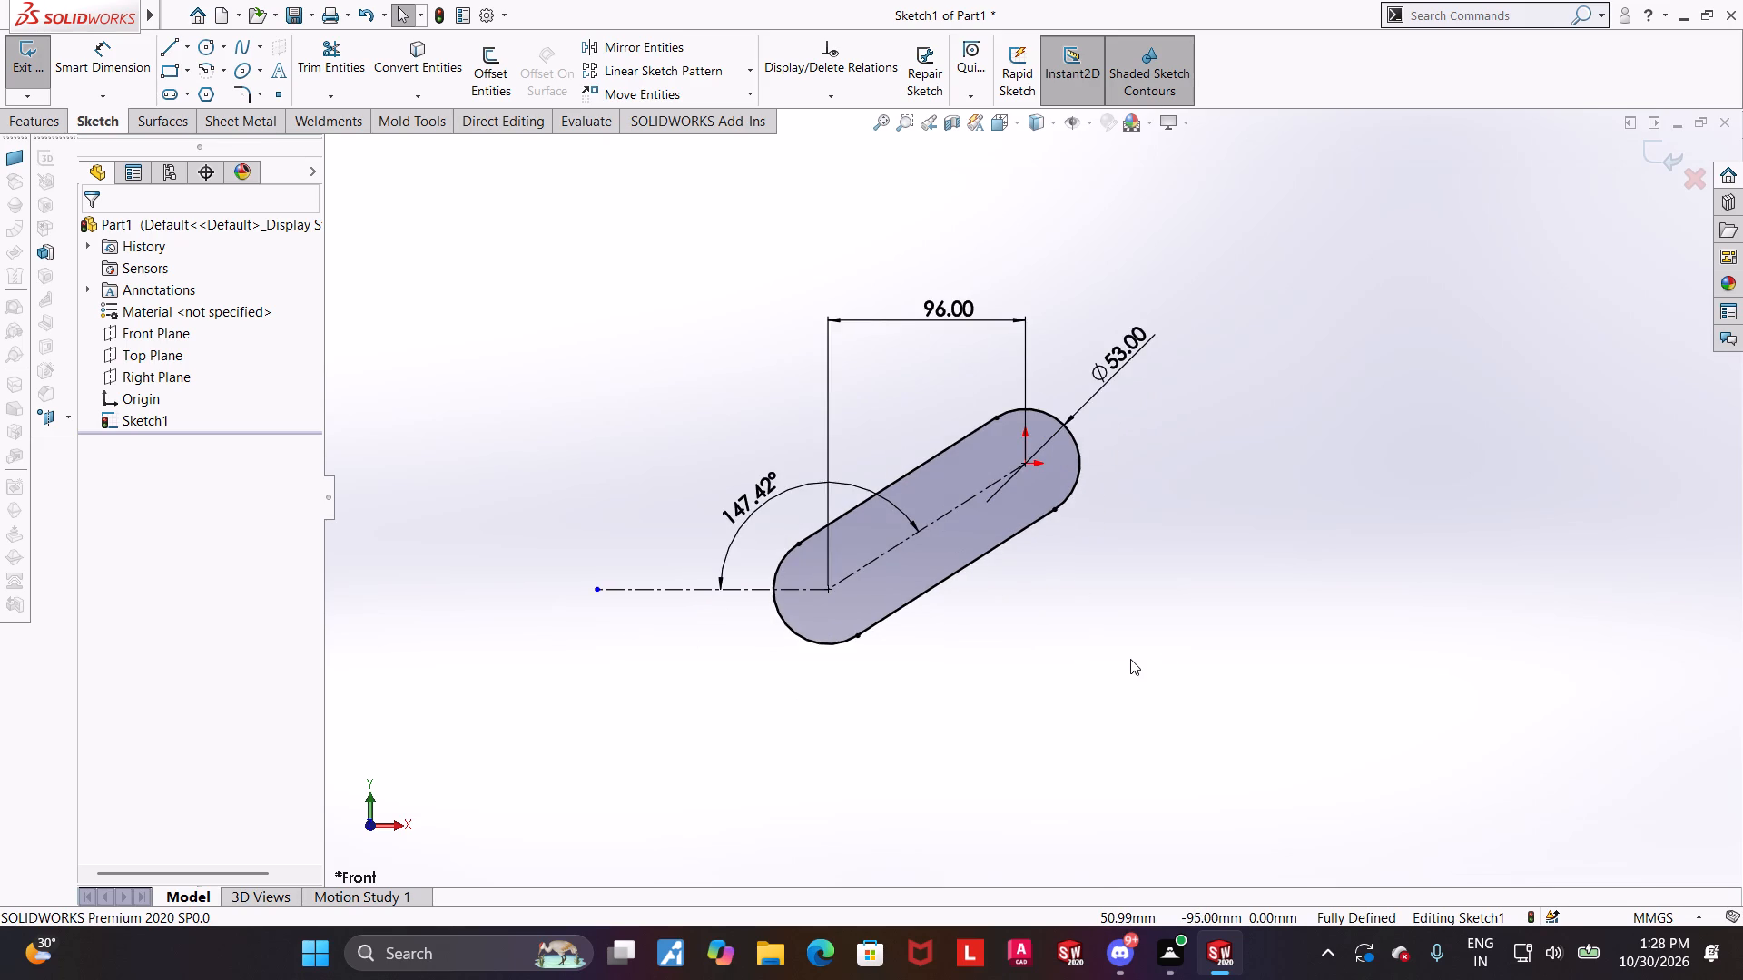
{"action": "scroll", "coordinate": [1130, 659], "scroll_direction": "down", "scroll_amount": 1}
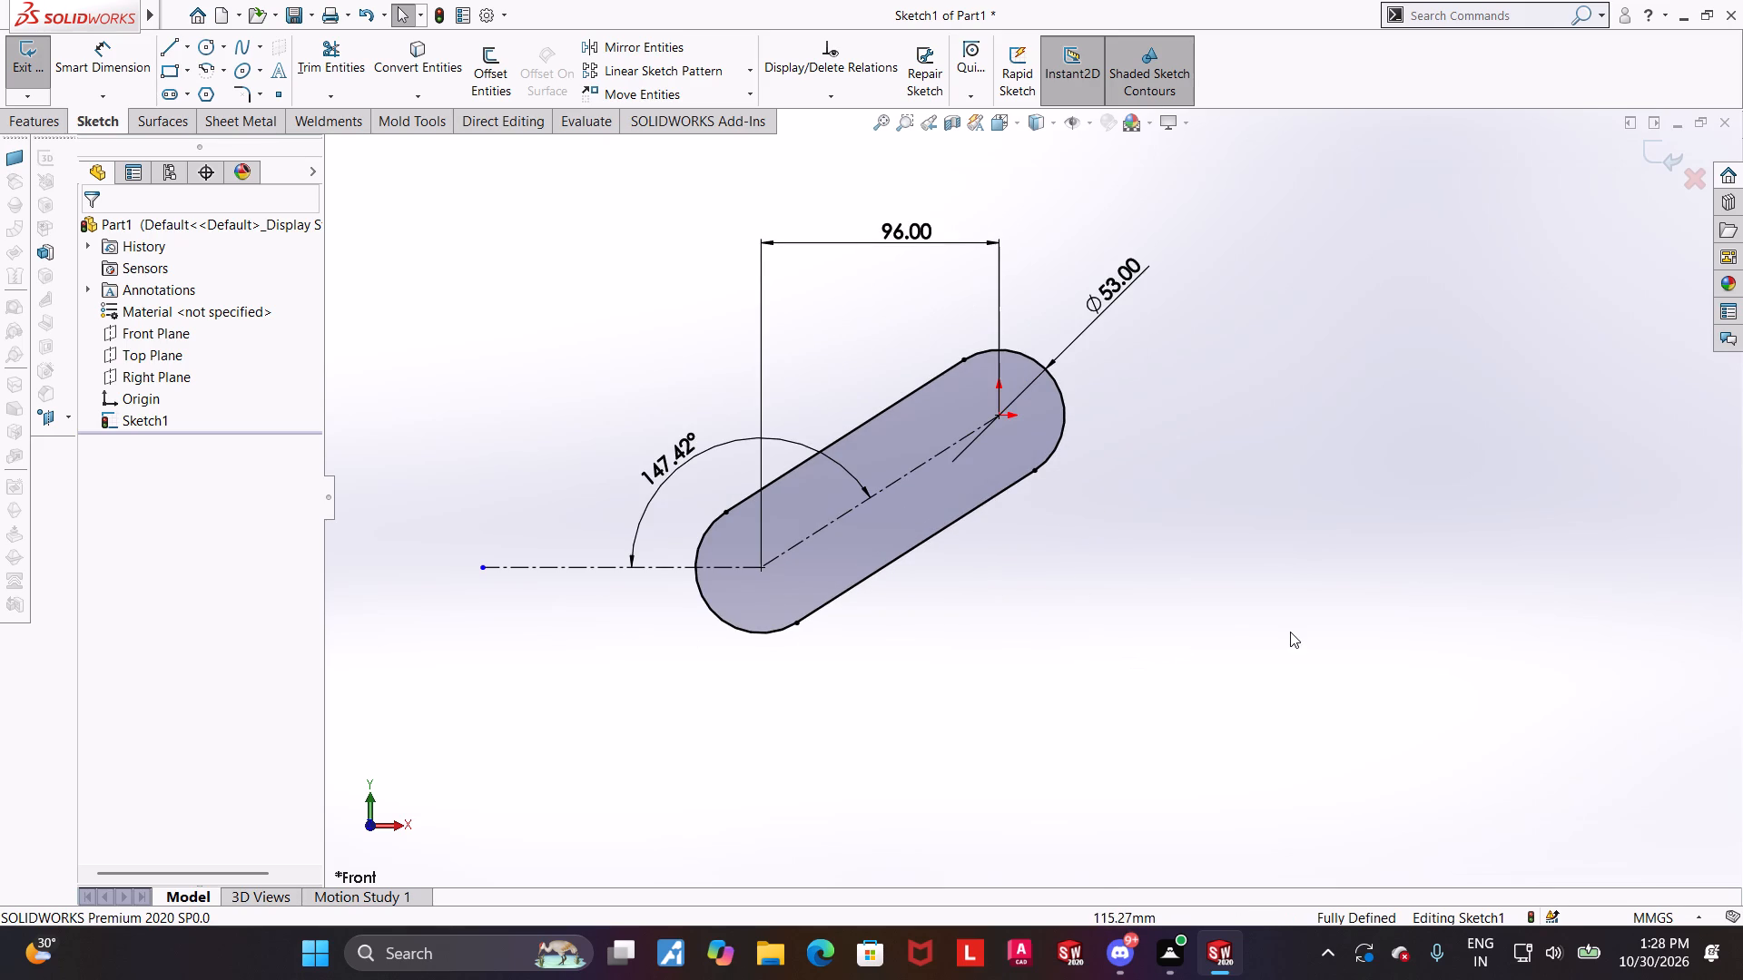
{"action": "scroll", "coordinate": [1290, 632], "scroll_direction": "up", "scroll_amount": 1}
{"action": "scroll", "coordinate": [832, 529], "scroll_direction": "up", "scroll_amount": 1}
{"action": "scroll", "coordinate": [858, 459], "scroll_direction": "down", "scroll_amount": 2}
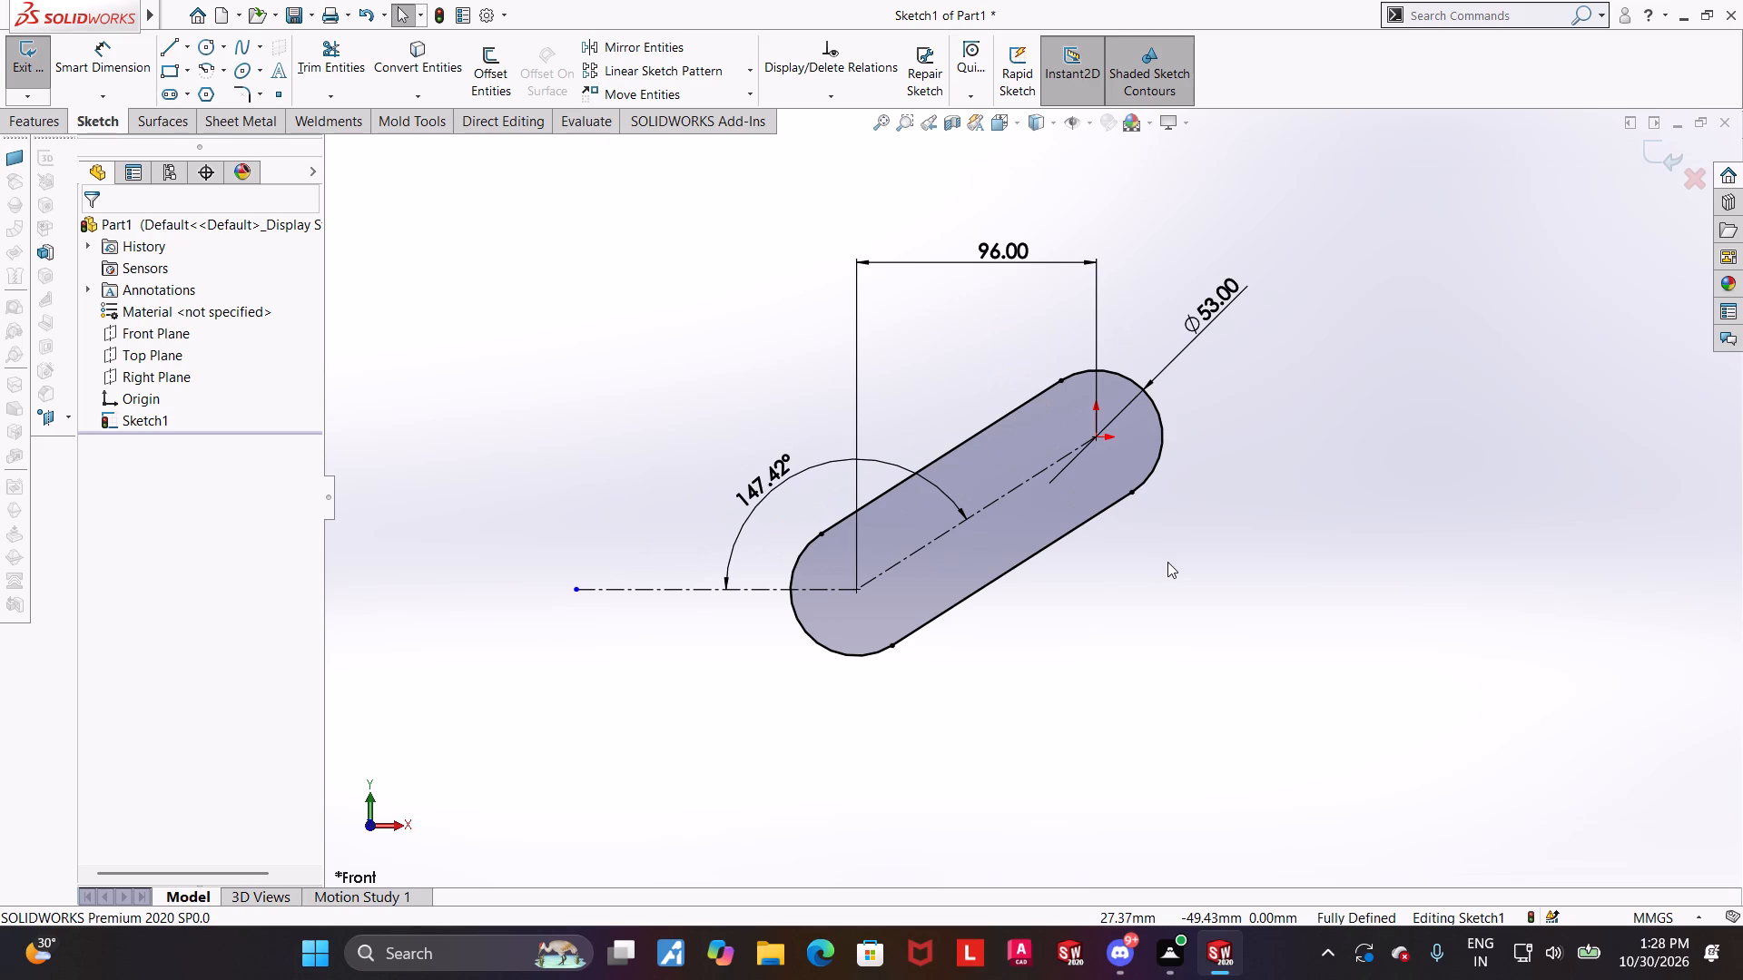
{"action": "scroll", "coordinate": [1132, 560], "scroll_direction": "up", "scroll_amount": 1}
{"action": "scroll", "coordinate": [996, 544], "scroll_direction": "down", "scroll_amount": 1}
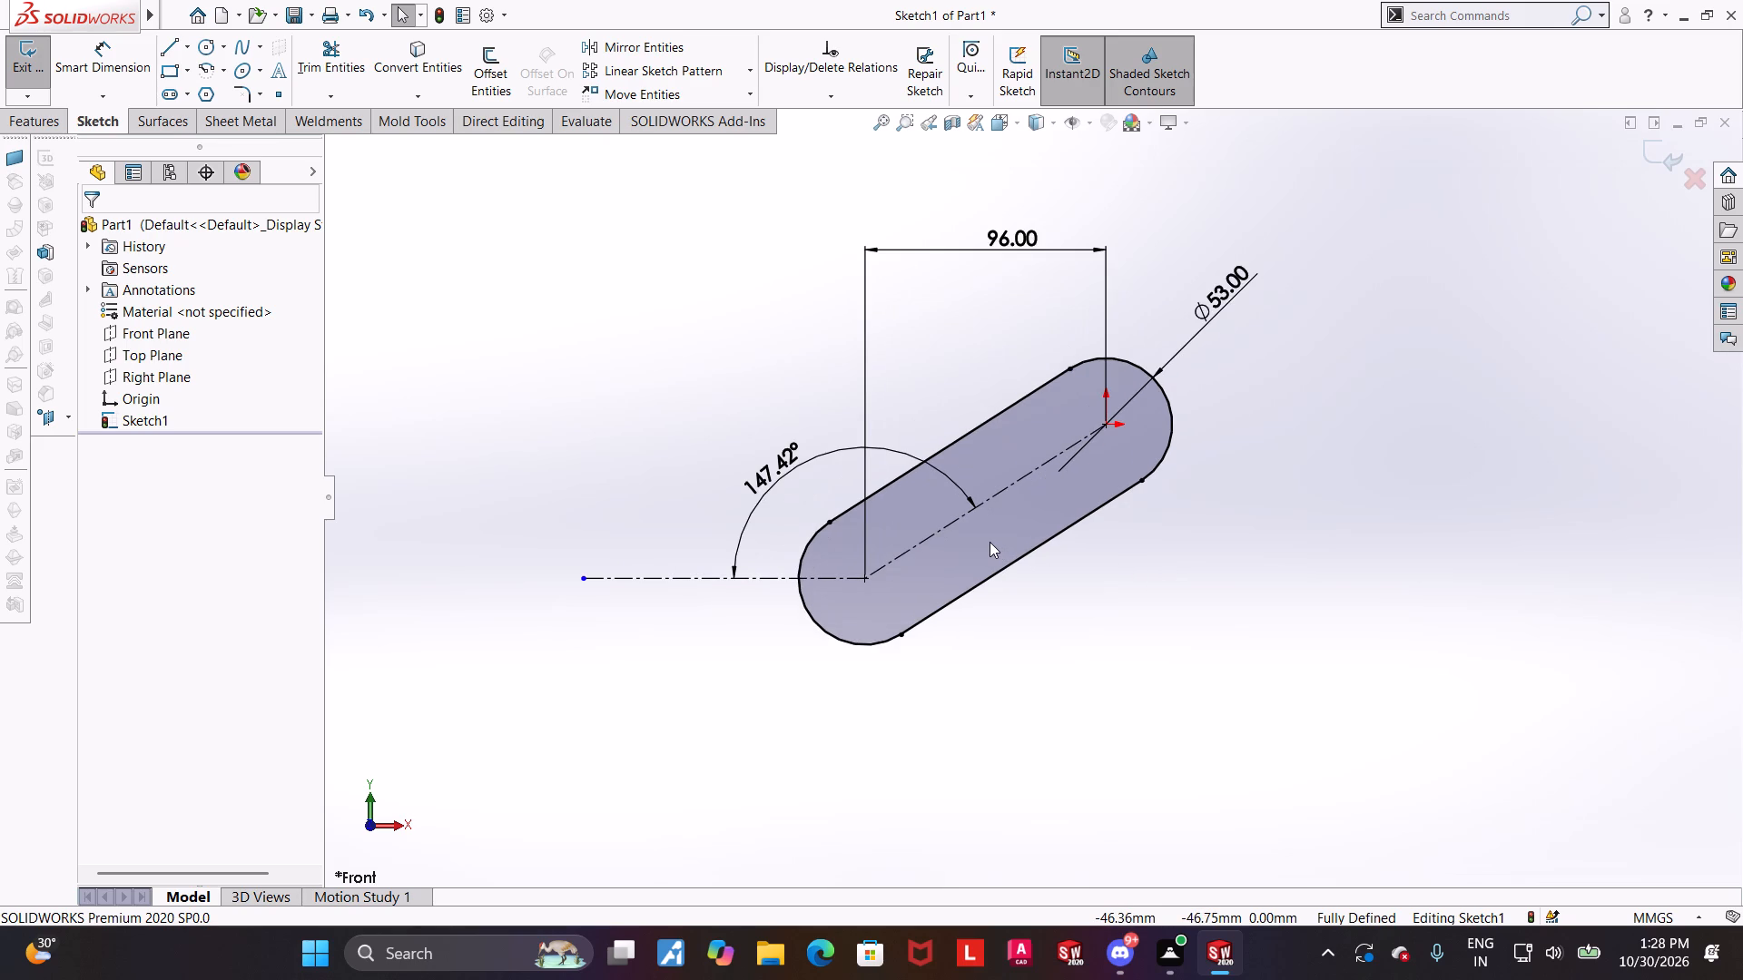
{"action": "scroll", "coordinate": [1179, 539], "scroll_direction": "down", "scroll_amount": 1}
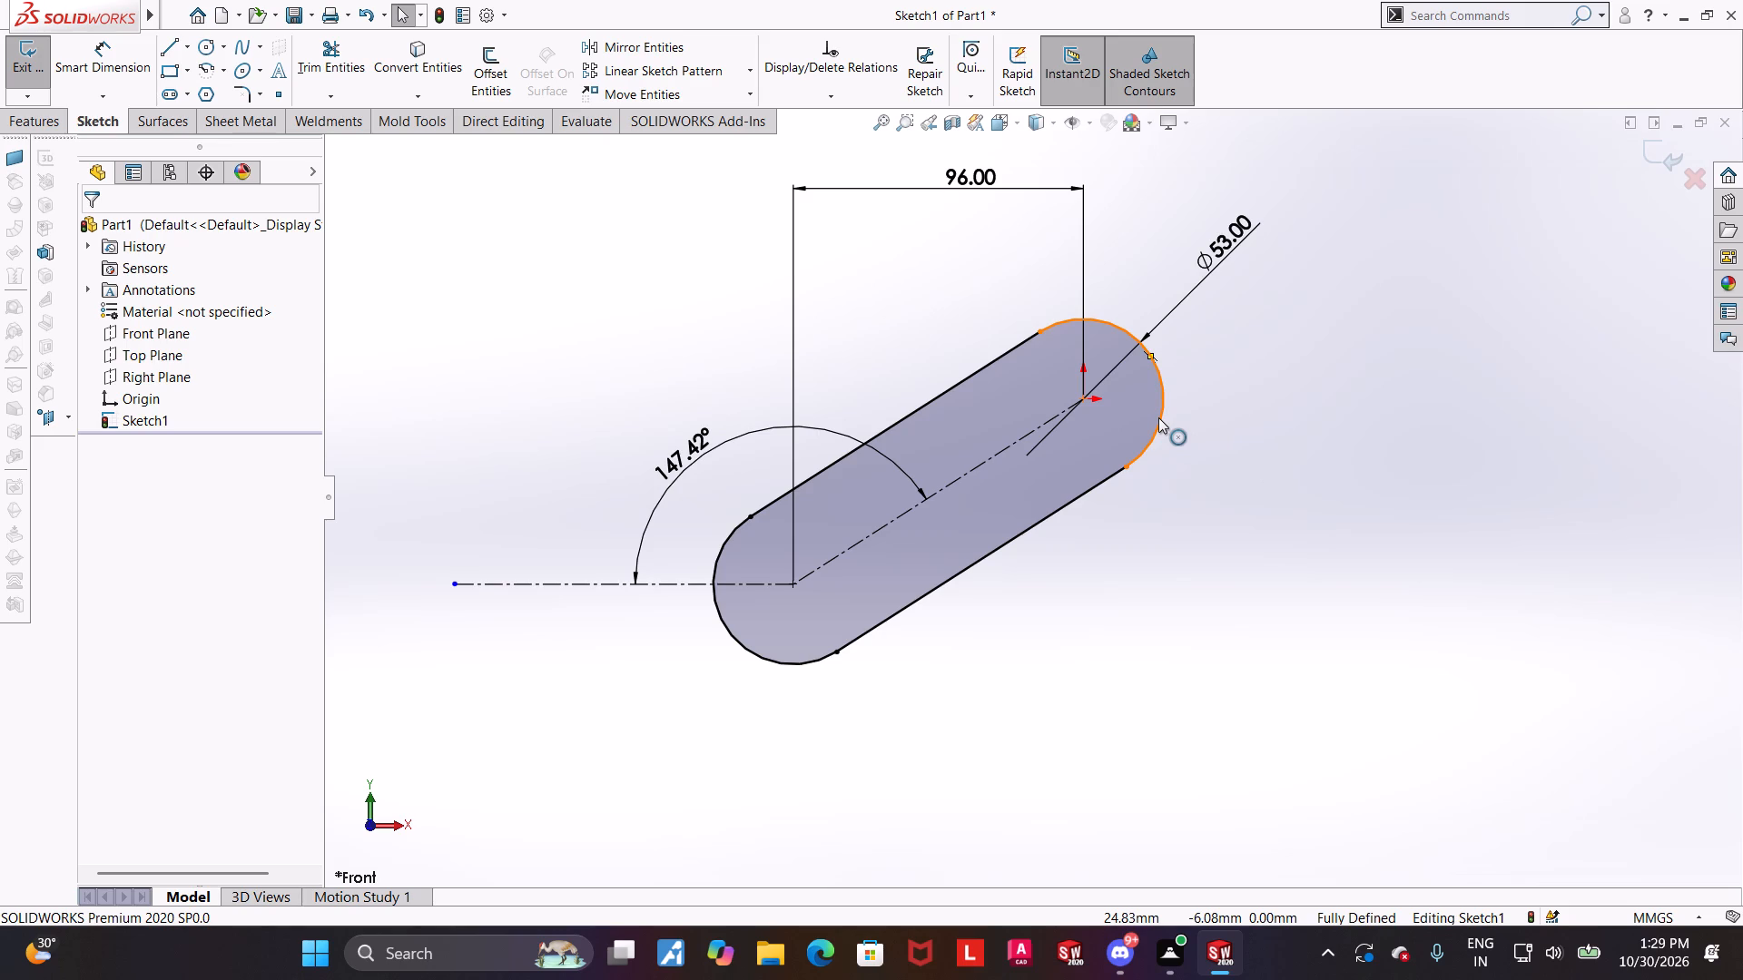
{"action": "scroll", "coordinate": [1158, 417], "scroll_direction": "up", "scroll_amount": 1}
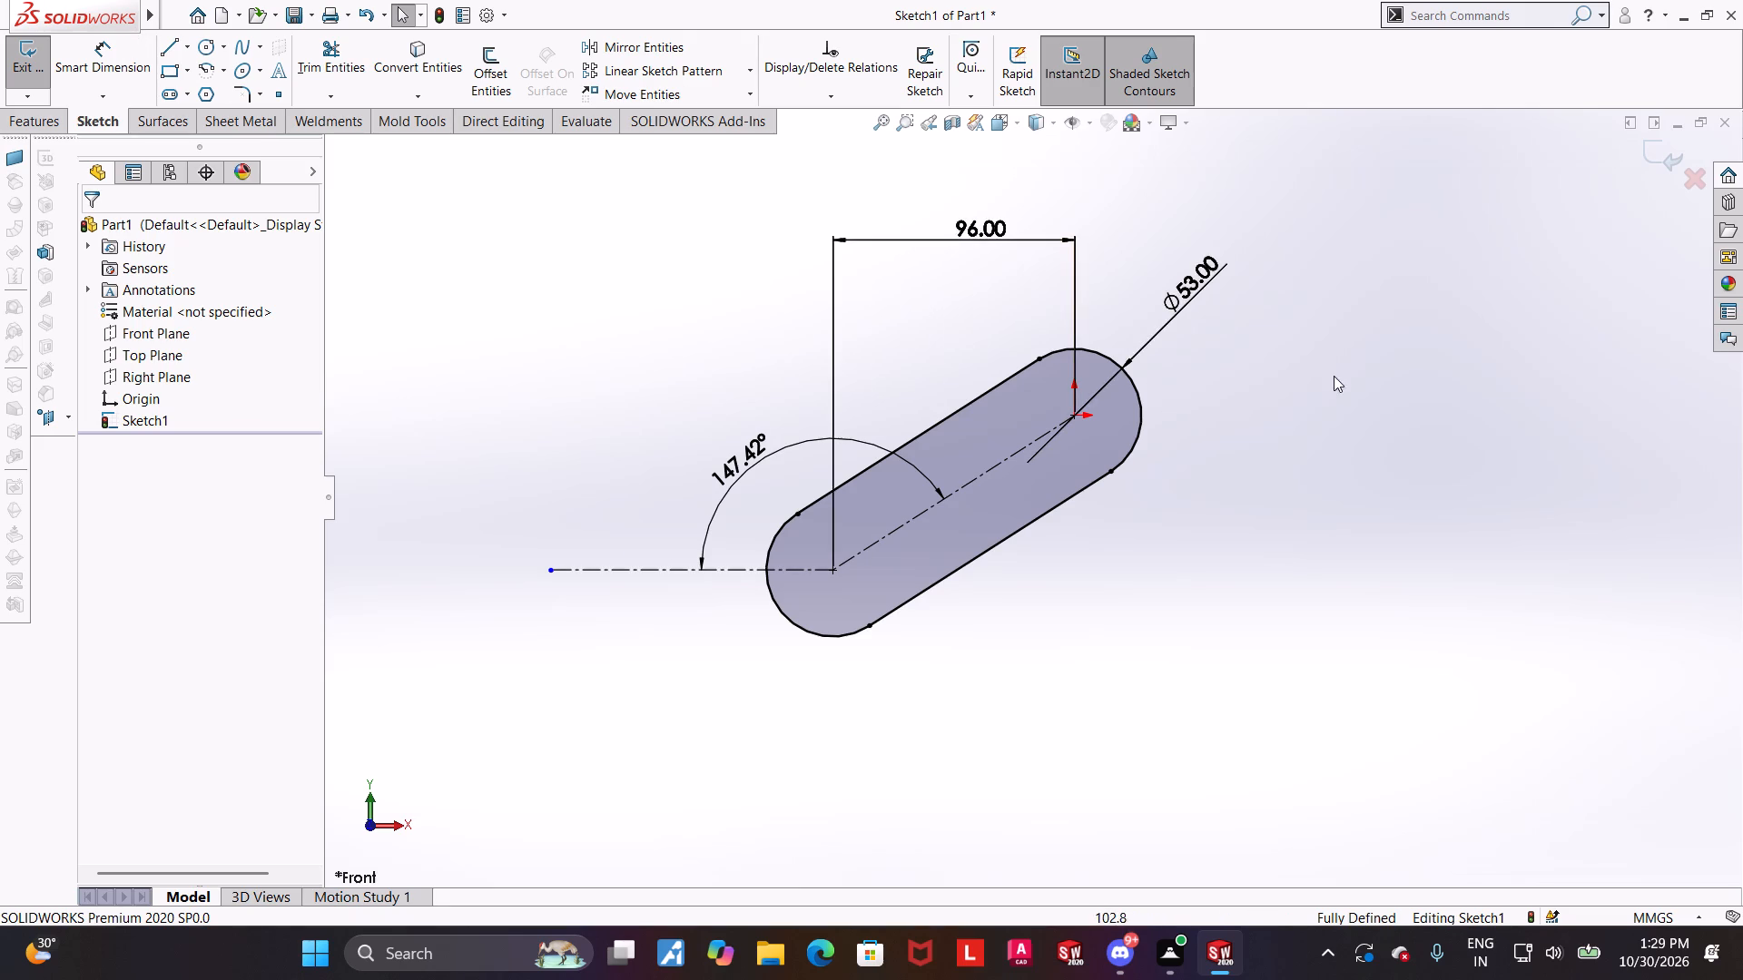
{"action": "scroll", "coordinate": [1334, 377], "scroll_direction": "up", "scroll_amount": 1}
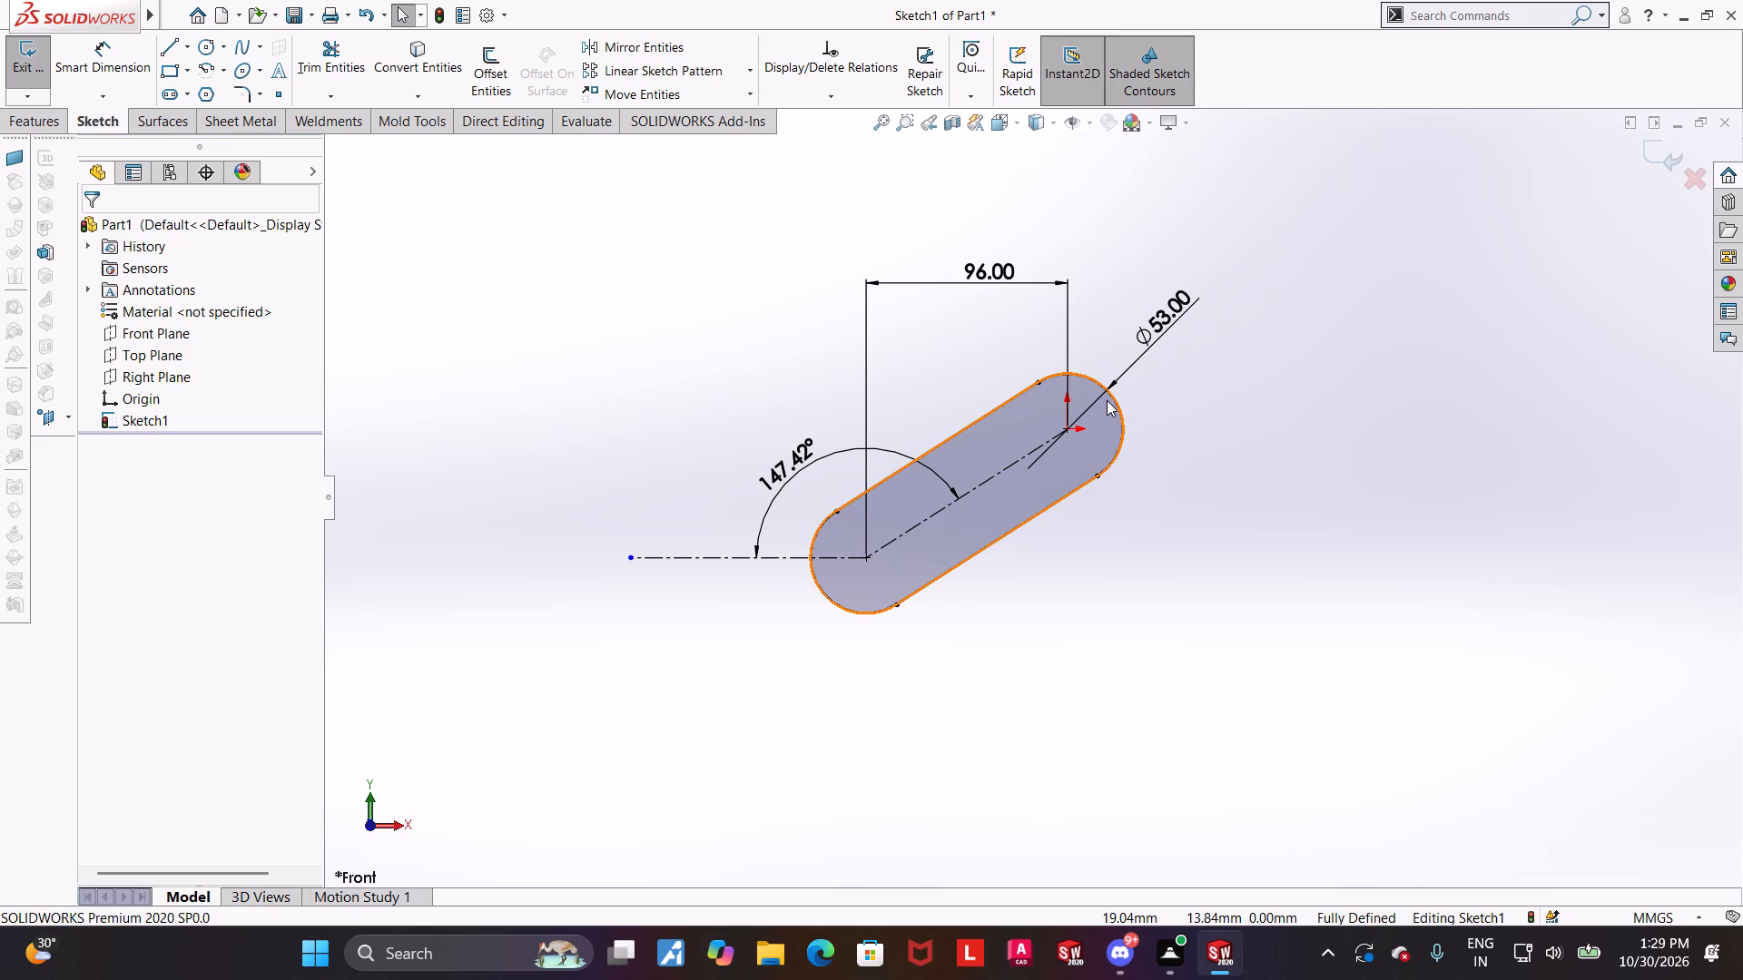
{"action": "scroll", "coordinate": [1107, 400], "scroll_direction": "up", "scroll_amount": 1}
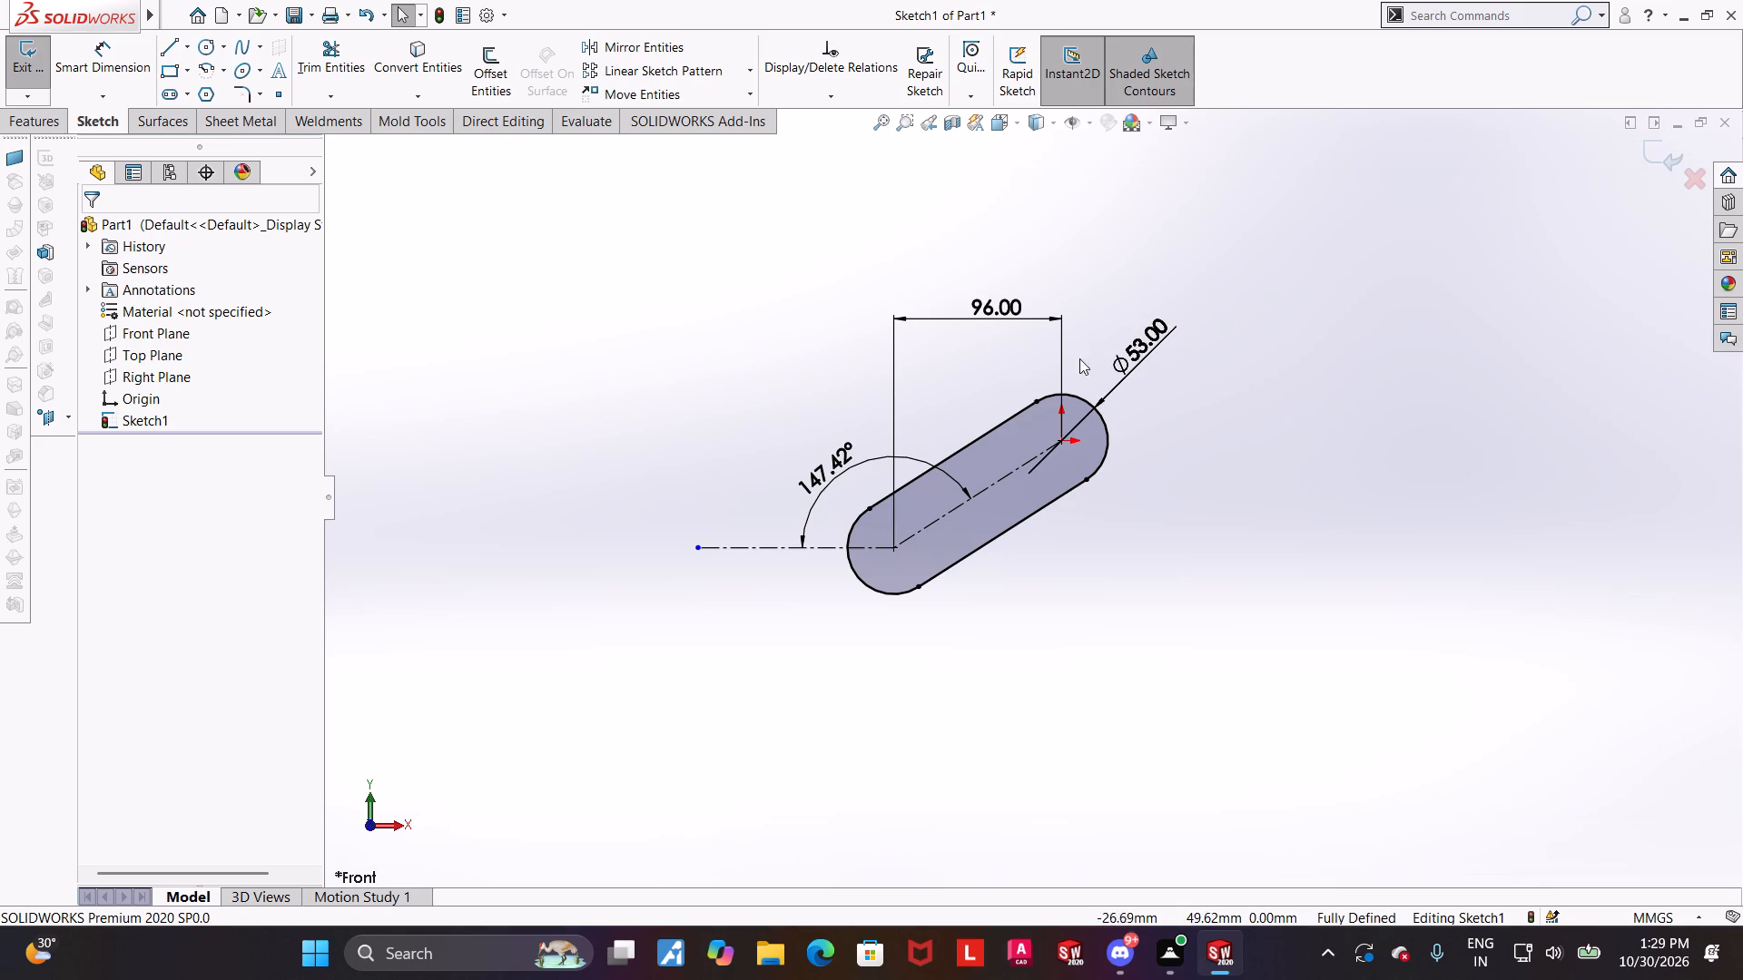
Sketch a circle of about 18.5 mm radius centred on the origin, inside the arm's upper rounded end.
{"action": "double_click", "coordinate": [202, 52]}
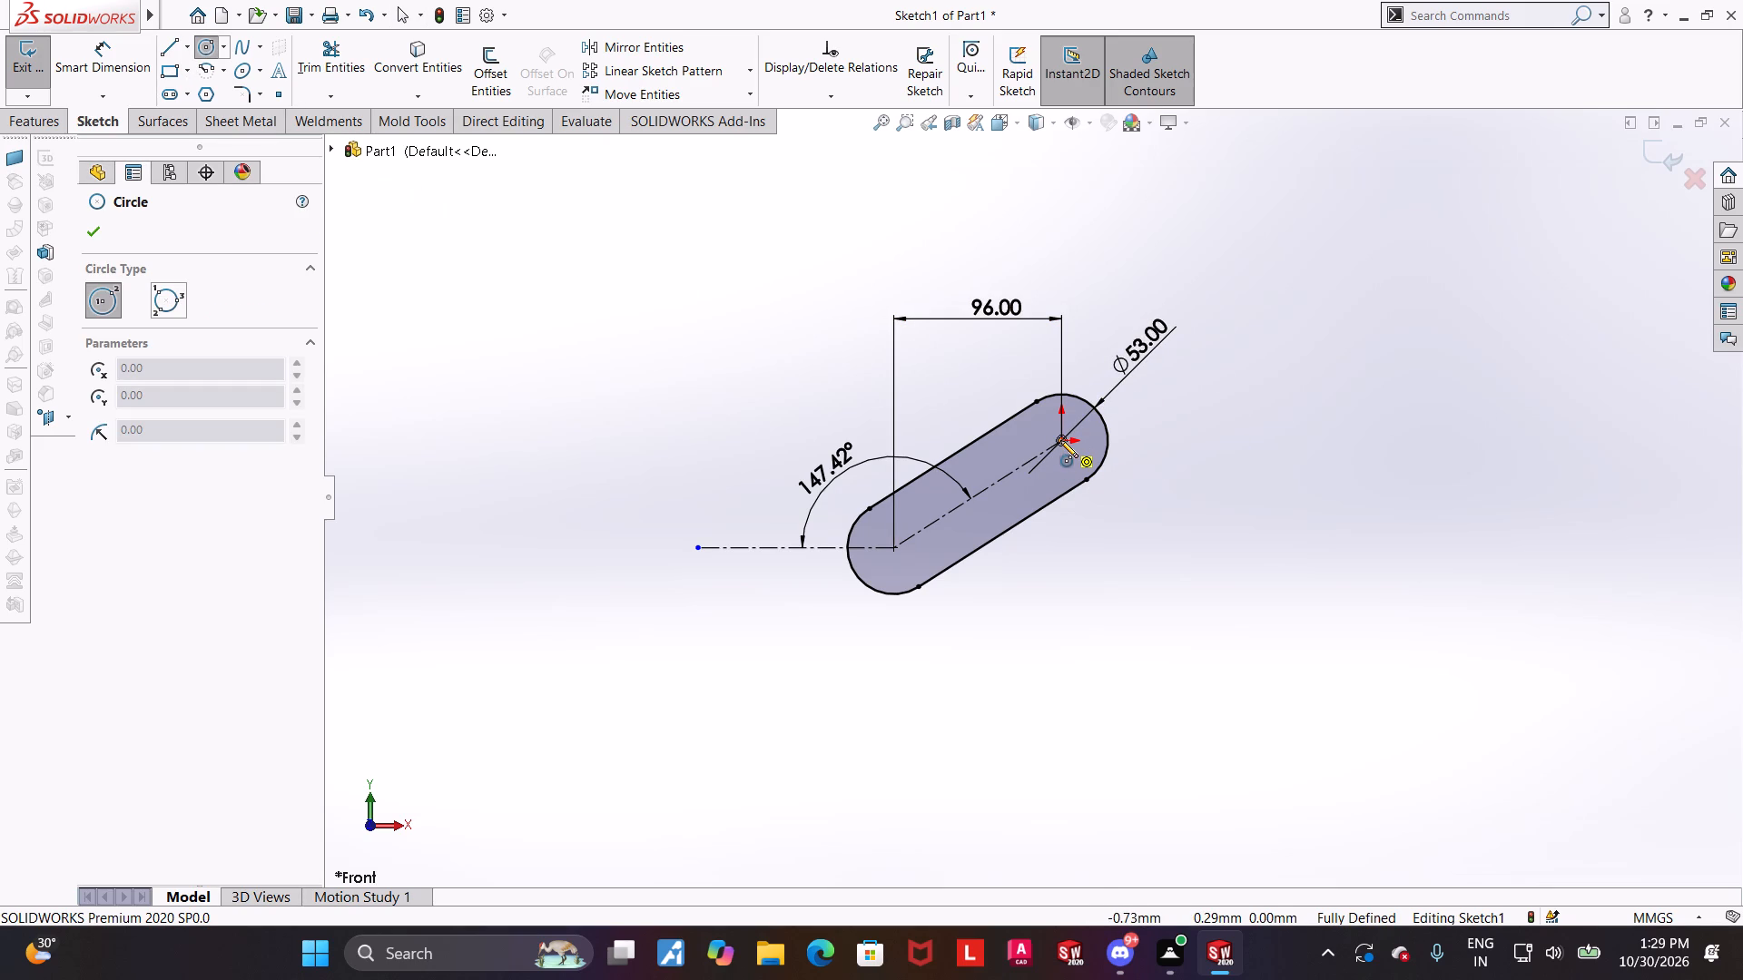
{"action": "left_click", "coordinate": [1060, 440]}
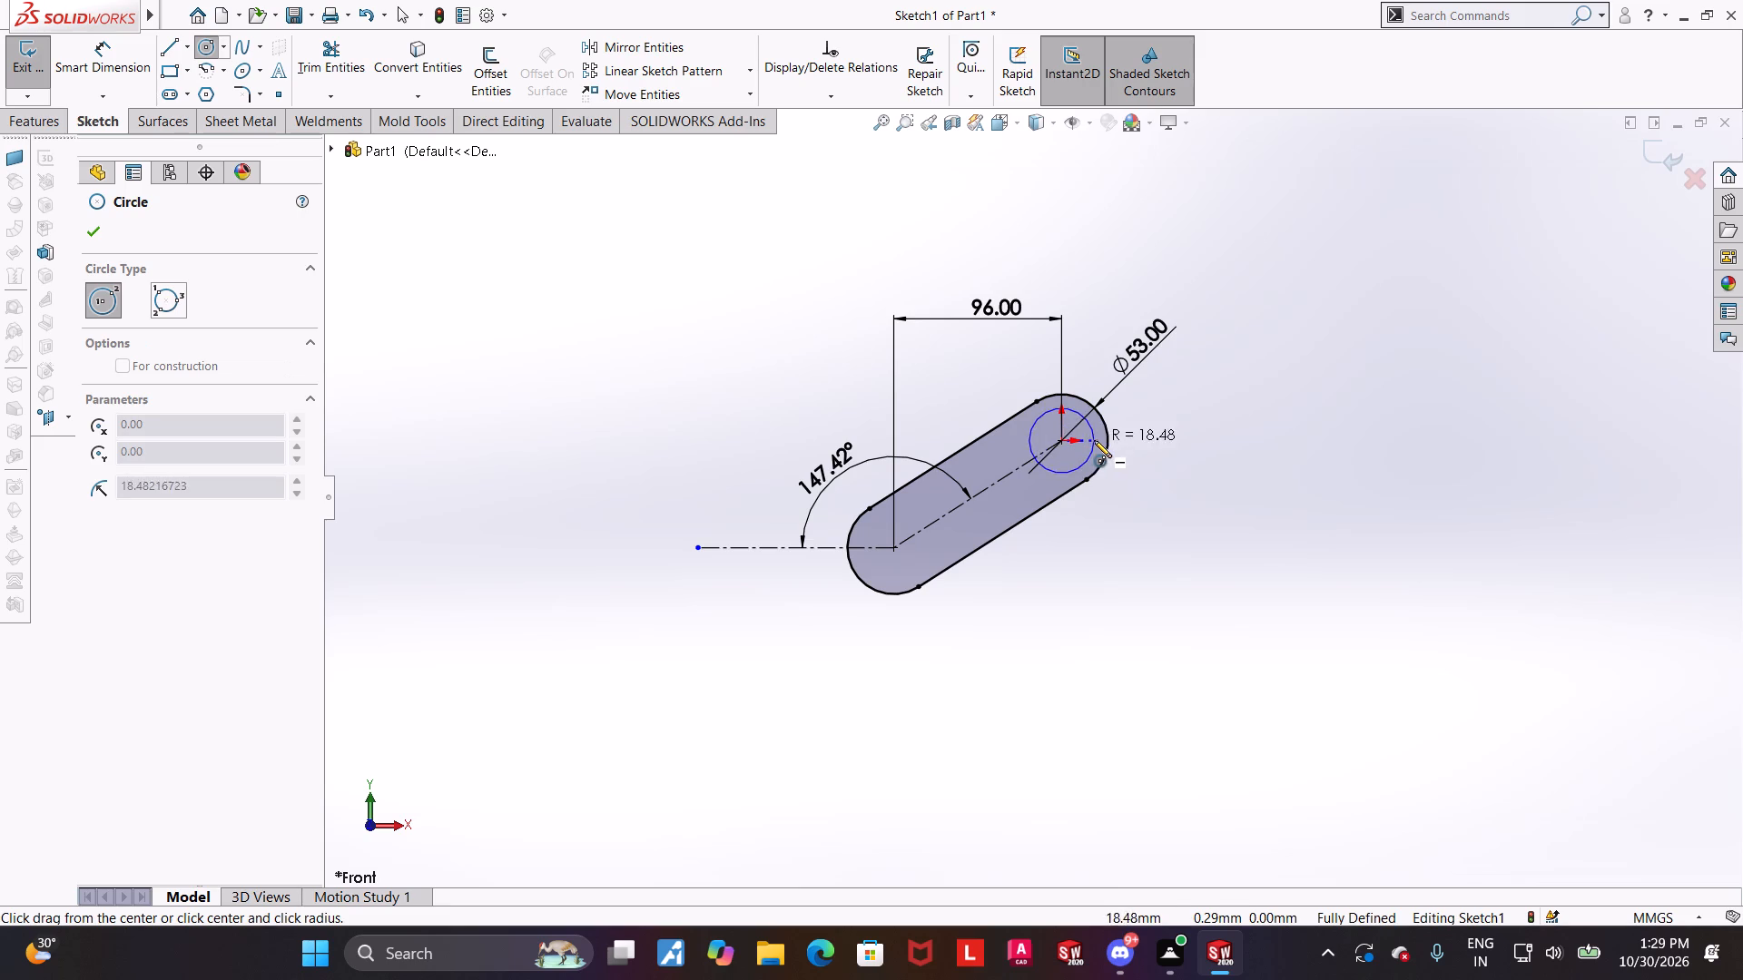
{"action": "left_click", "coordinate": [1094, 440]}
{"action": "key", "text": "Escape"}
Dimension the diameter of the inner circle at the origin as 35 mm.
{"action": "left_click", "coordinate": [85, 64]}
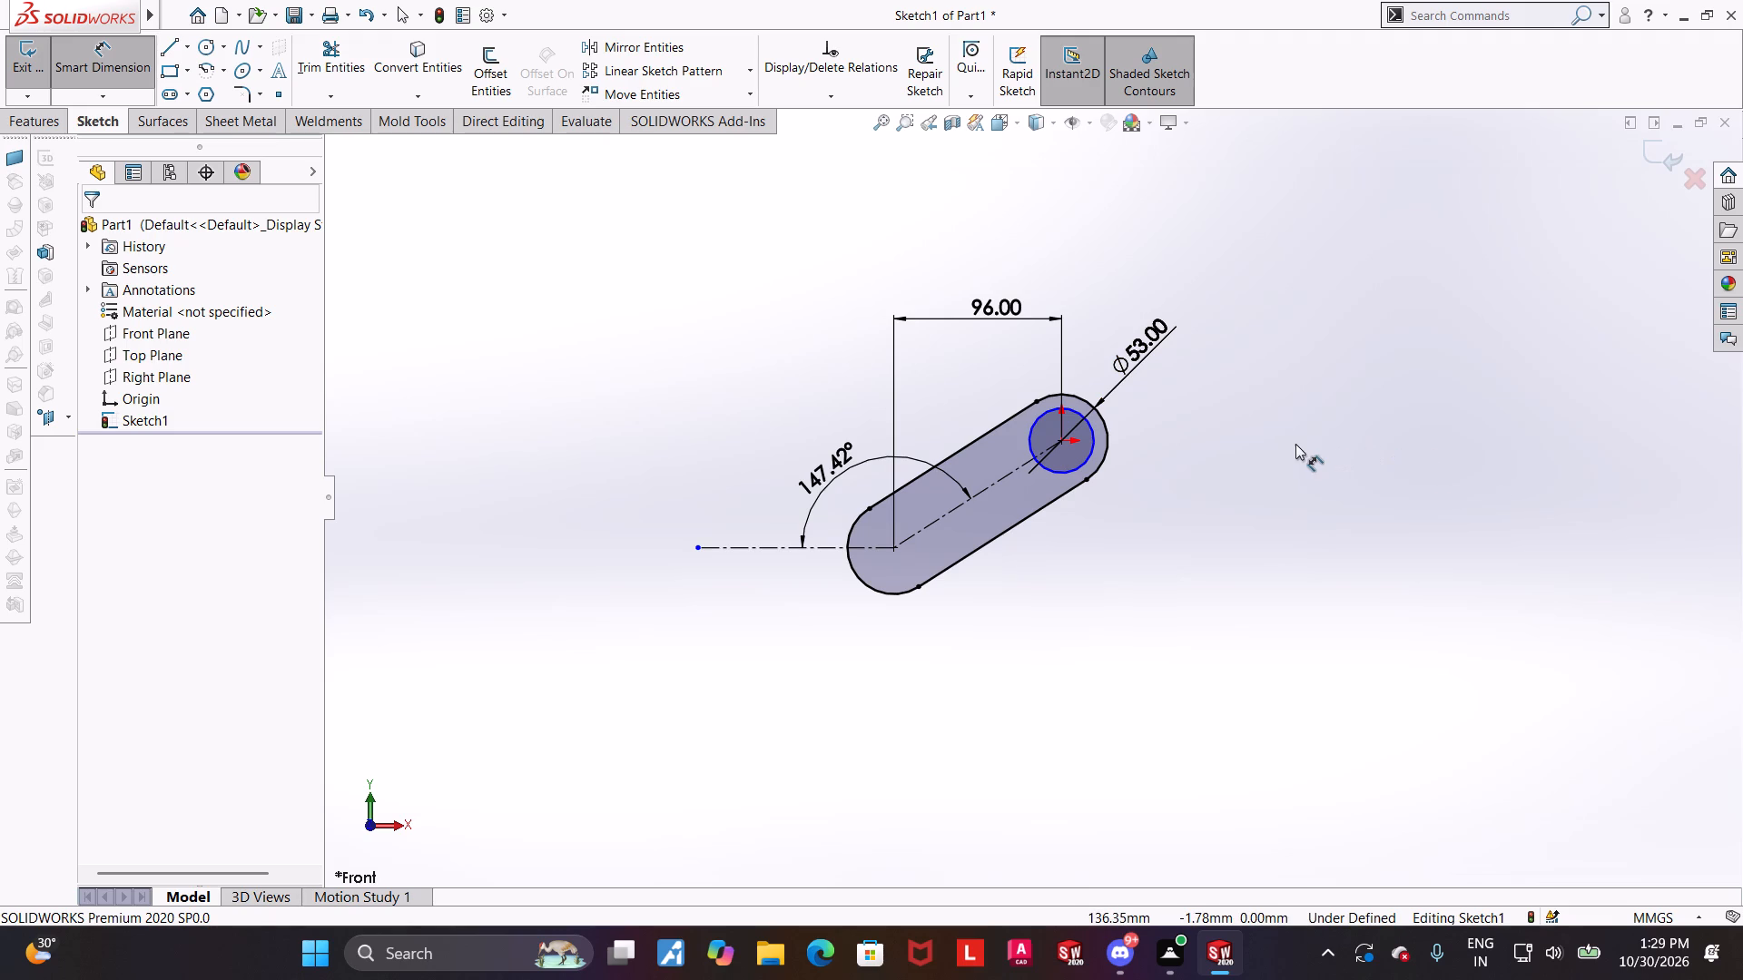
{"action": "left_click", "coordinate": [1078, 465]}
{"action": "left_click", "coordinate": [1190, 443]}
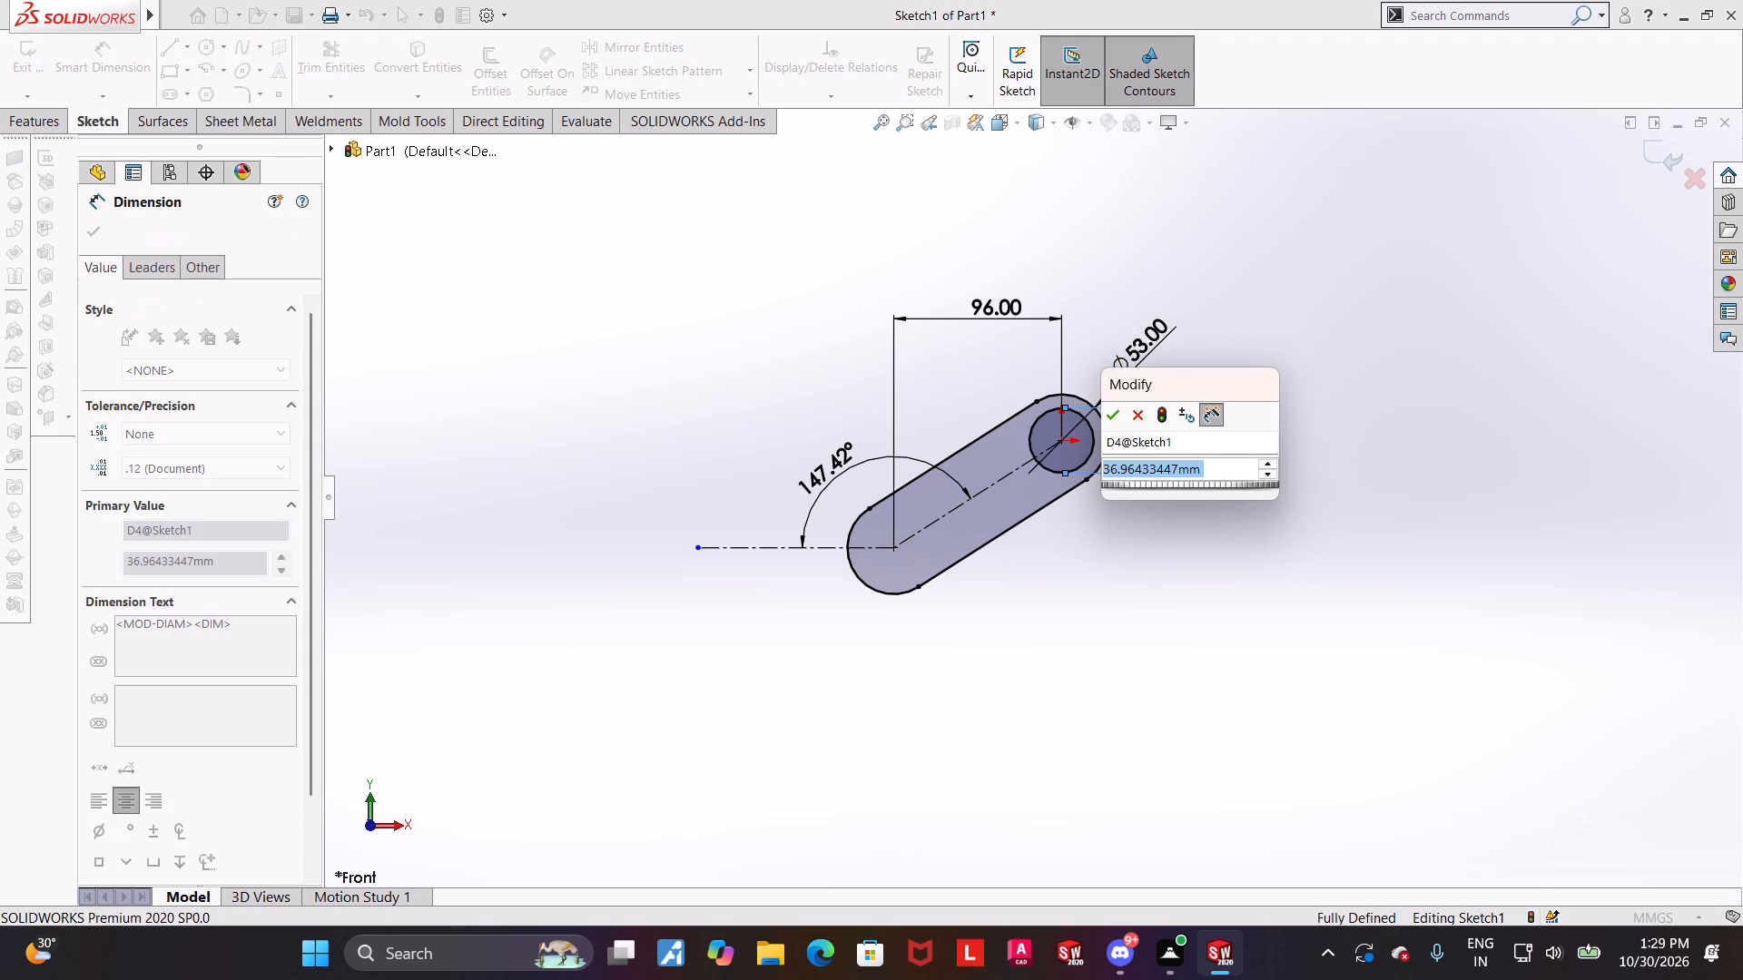
{"action": "key", "text": "3"}
{"action": "key", "text": "5"}
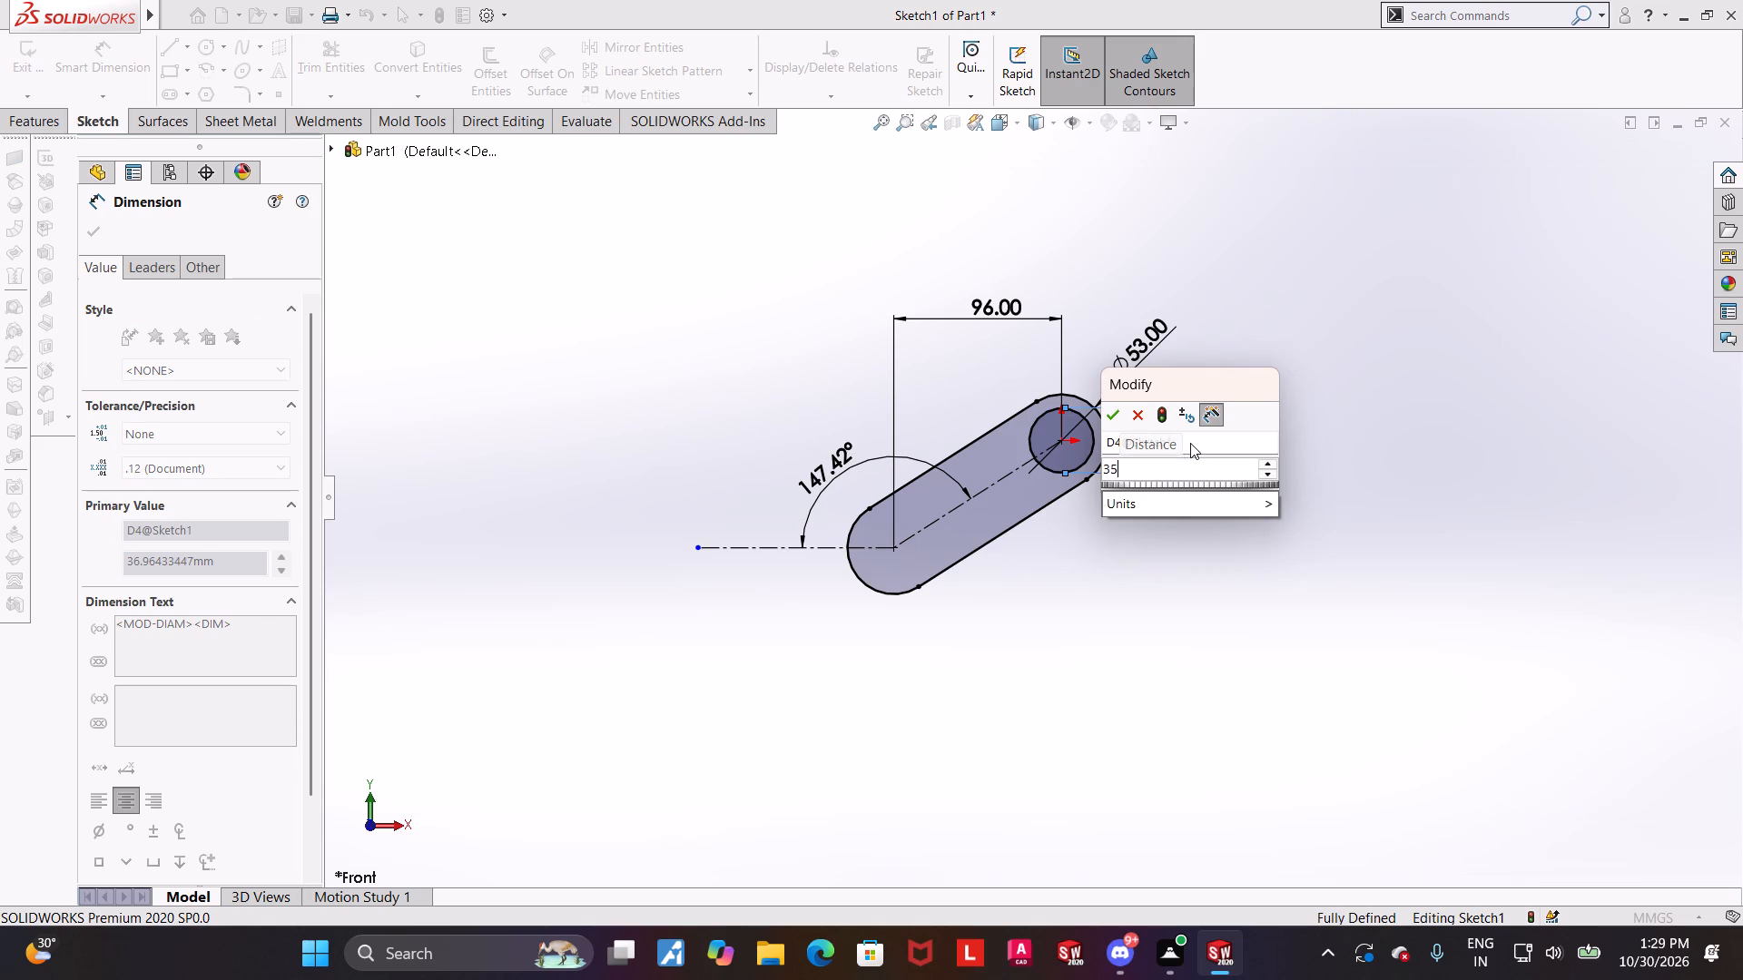
{"action": "key", "text": "Return"}
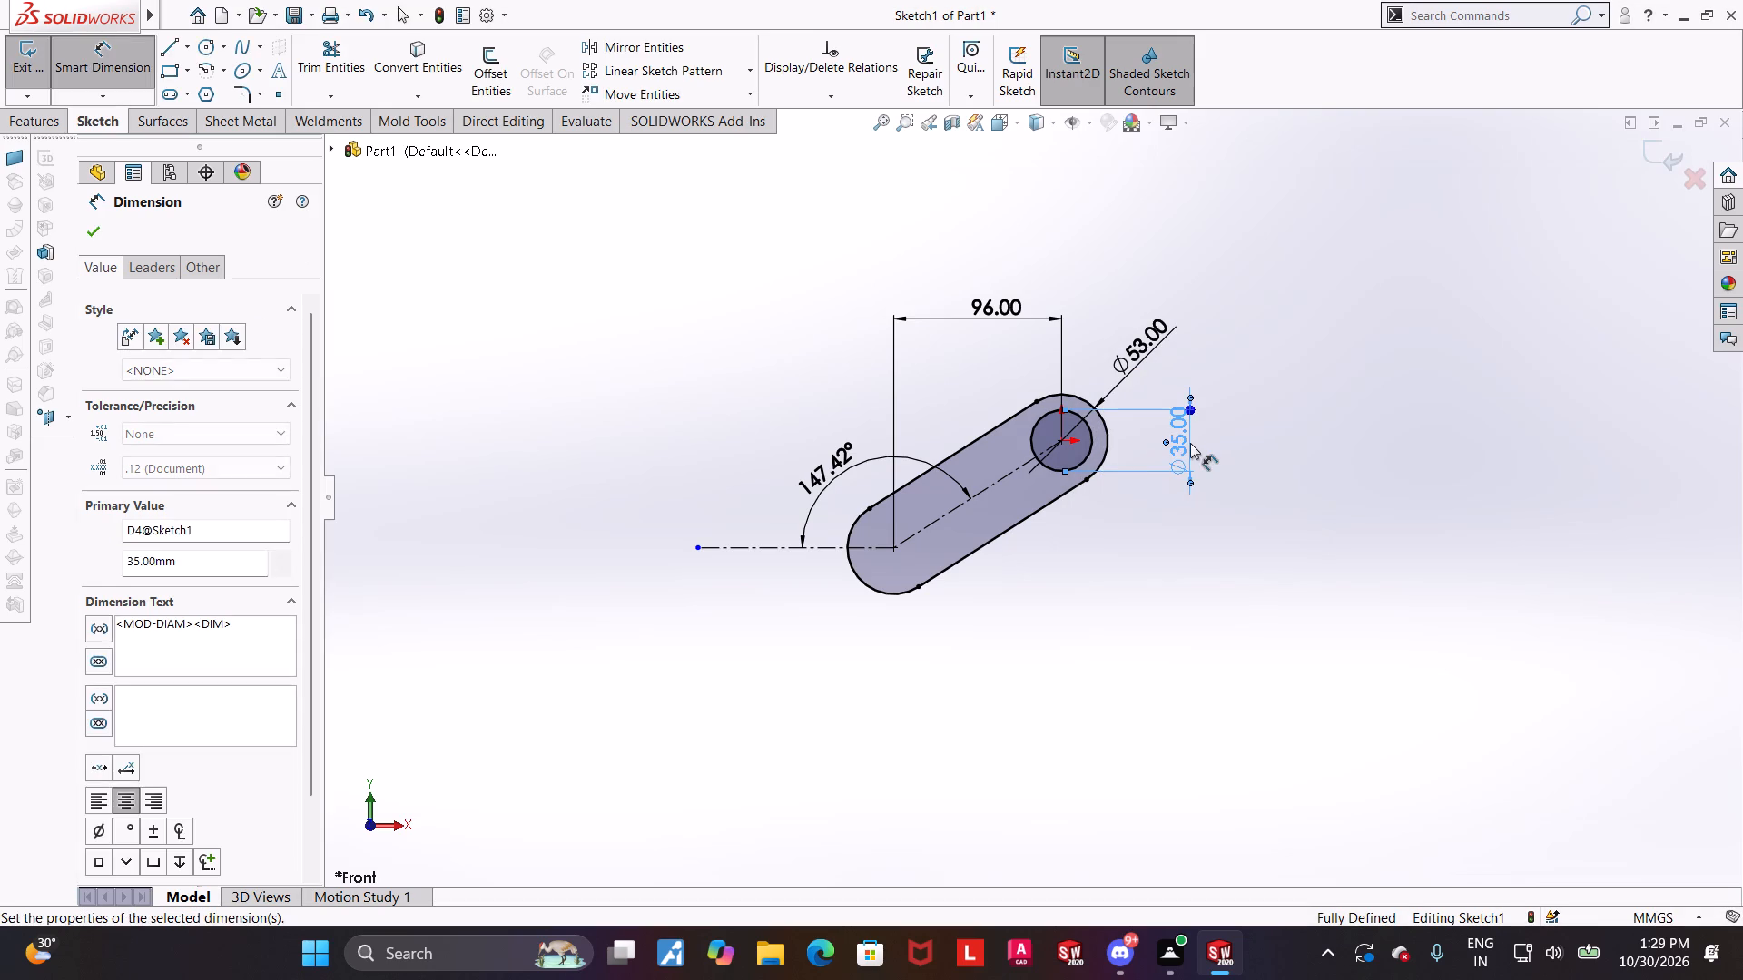
{"action": "key", "text": "Escape"}
{"action": "left_click", "coordinate": [1228, 442]}
{"action": "scroll", "coordinate": [1091, 455], "scroll_direction": "up", "scroll_amount": 2}
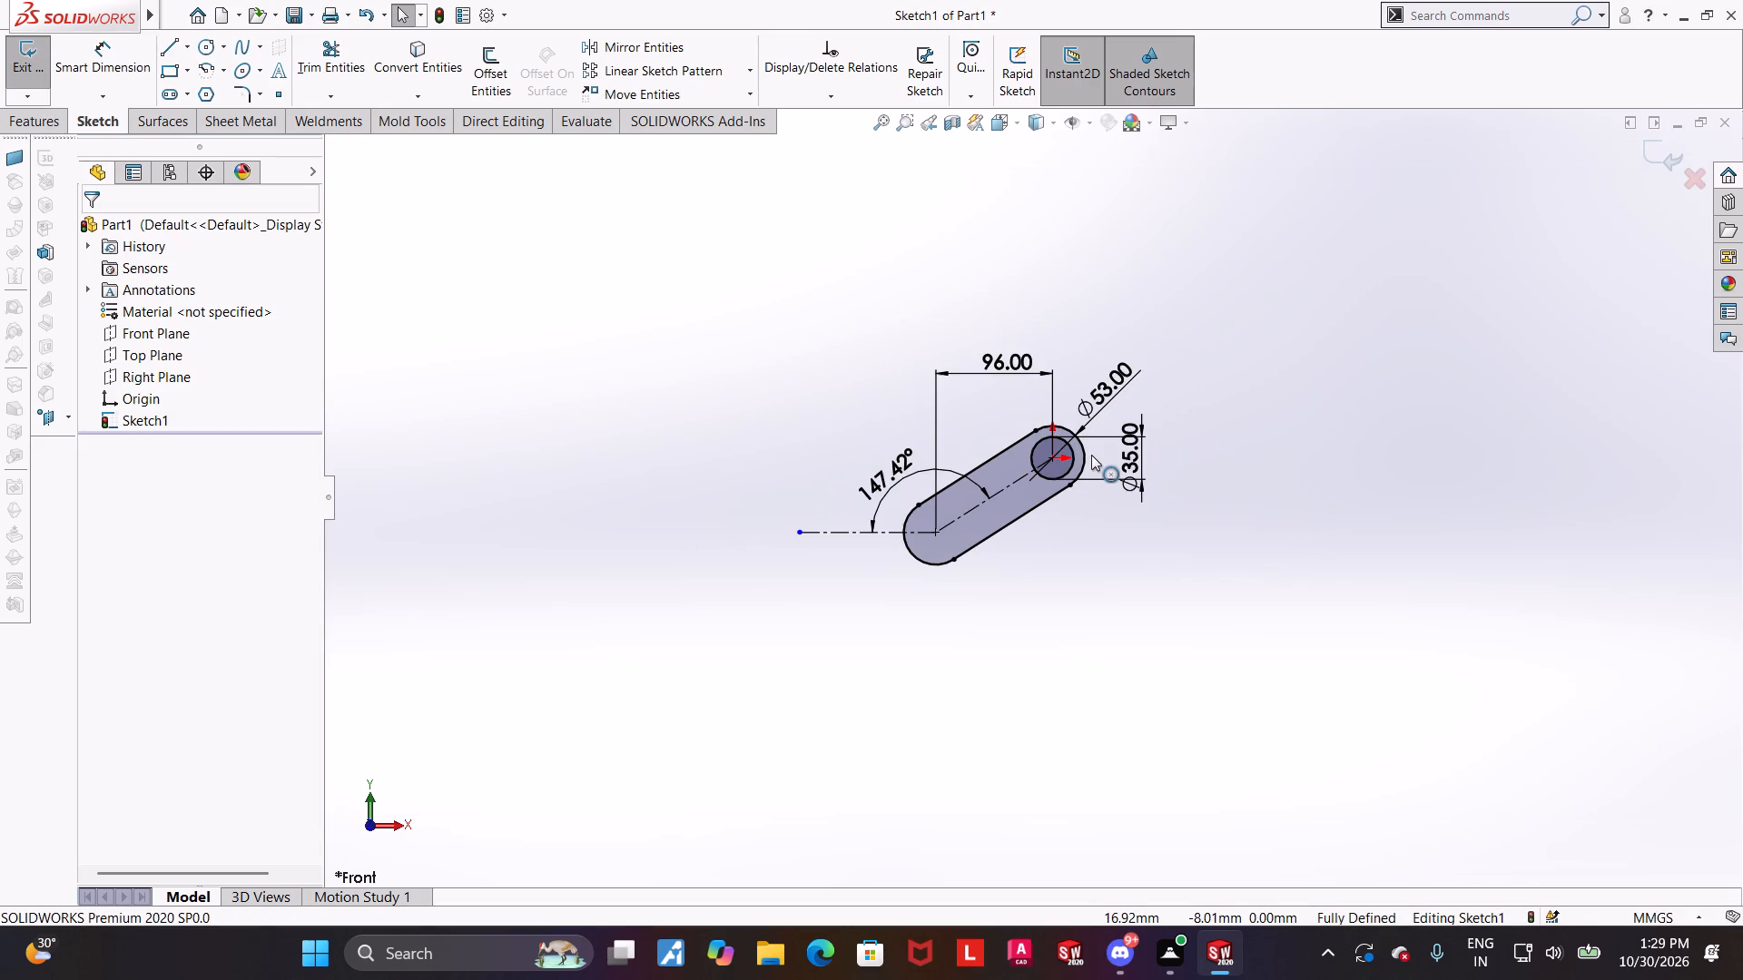
{"action": "scroll", "coordinate": [1091, 455], "scroll_direction": "down", "scroll_amount": 5}
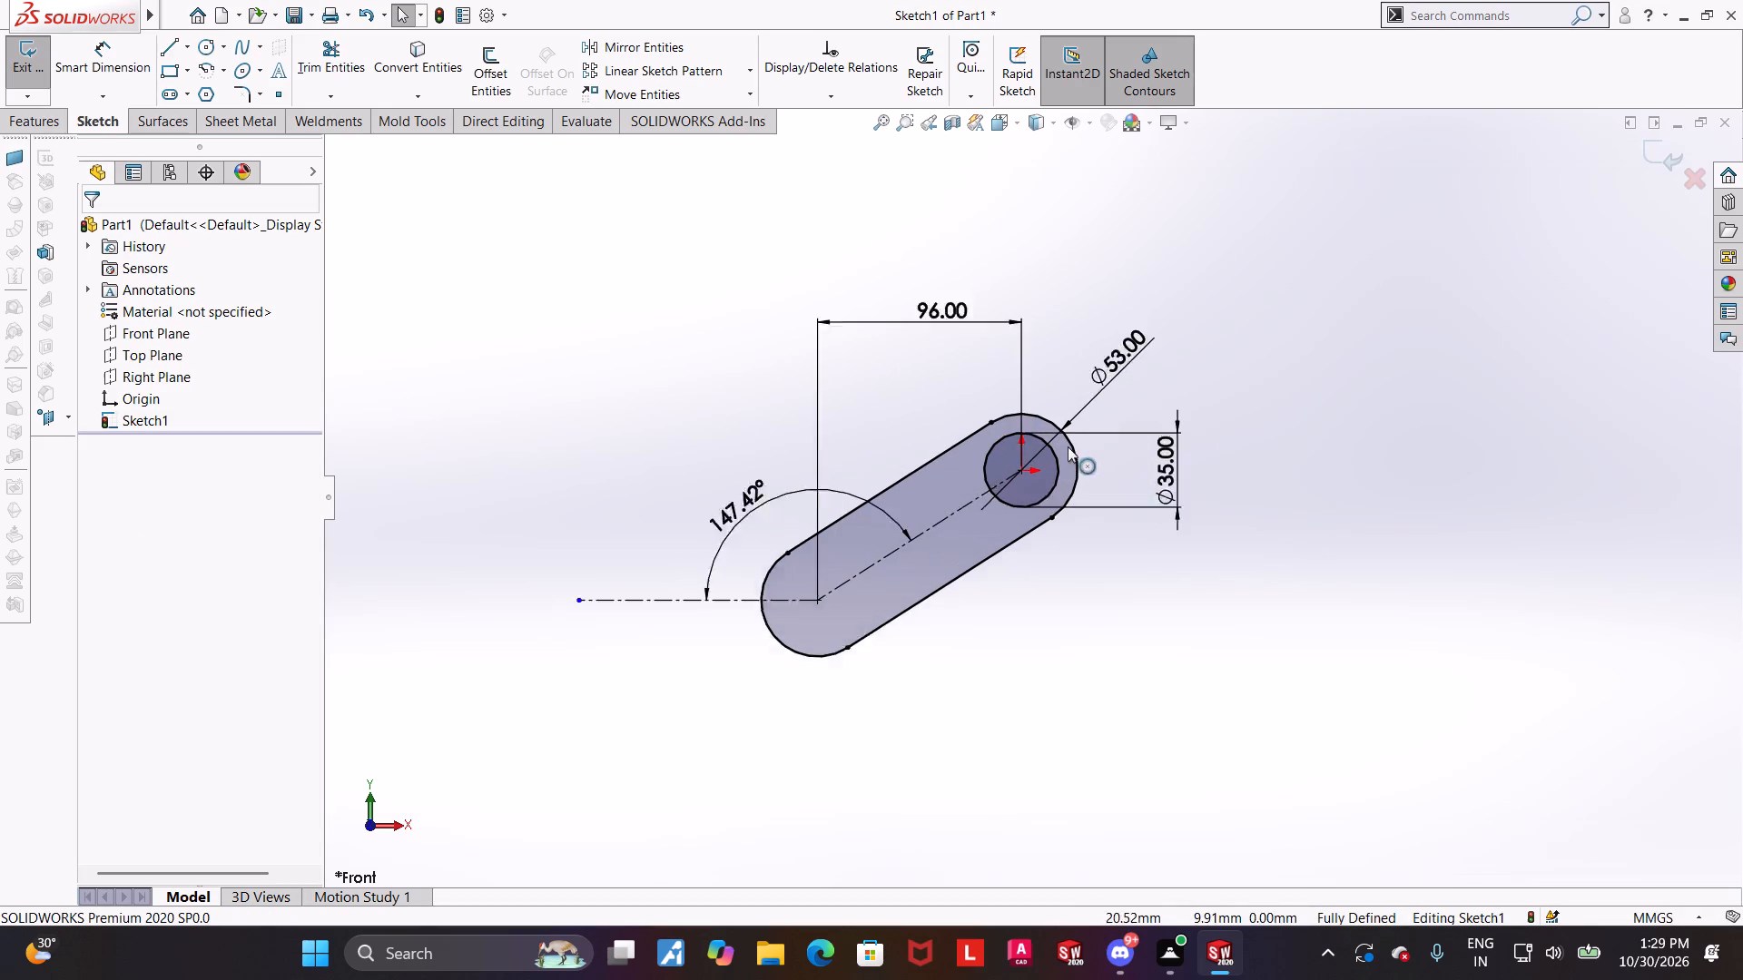
Exit the sketch and extrude the arm profile with its hole as a boss to a blind depth of 25 mm.
{"action": "left_click", "coordinate": [1676, 157]}
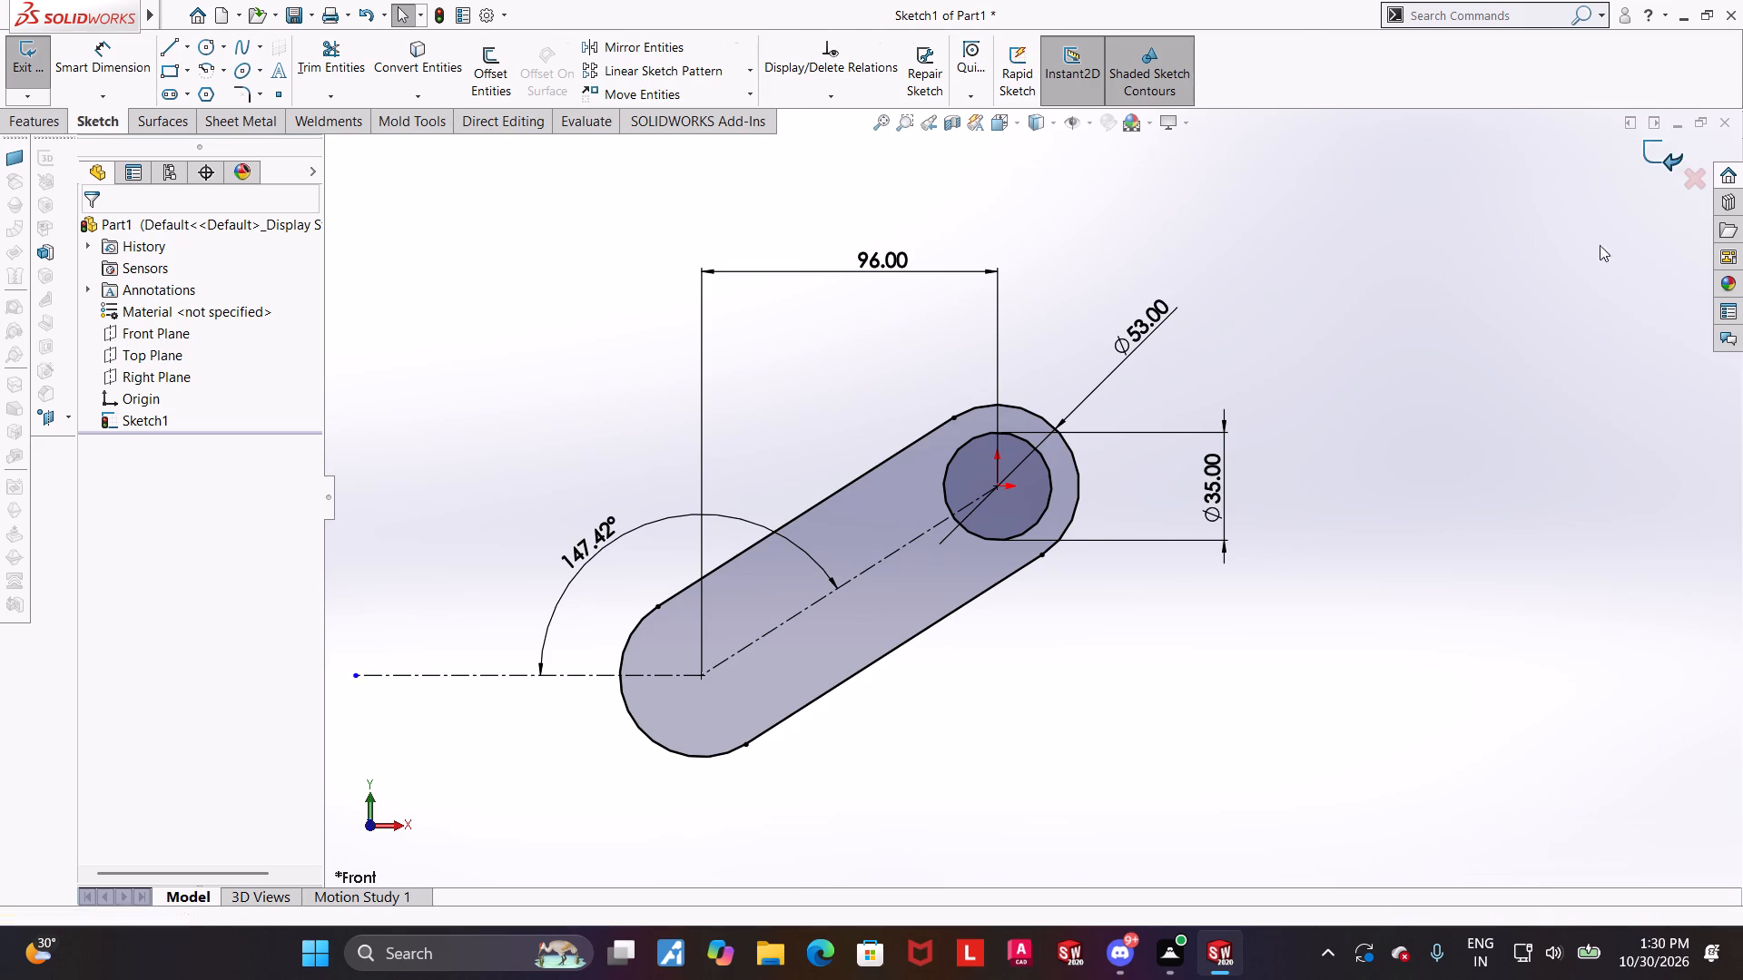
{"action": "scroll", "coordinate": [1417, 318], "scroll_direction": "up", "scroll_amount": 2}
{"action": "left_click", "coordinate": [58, 124]}
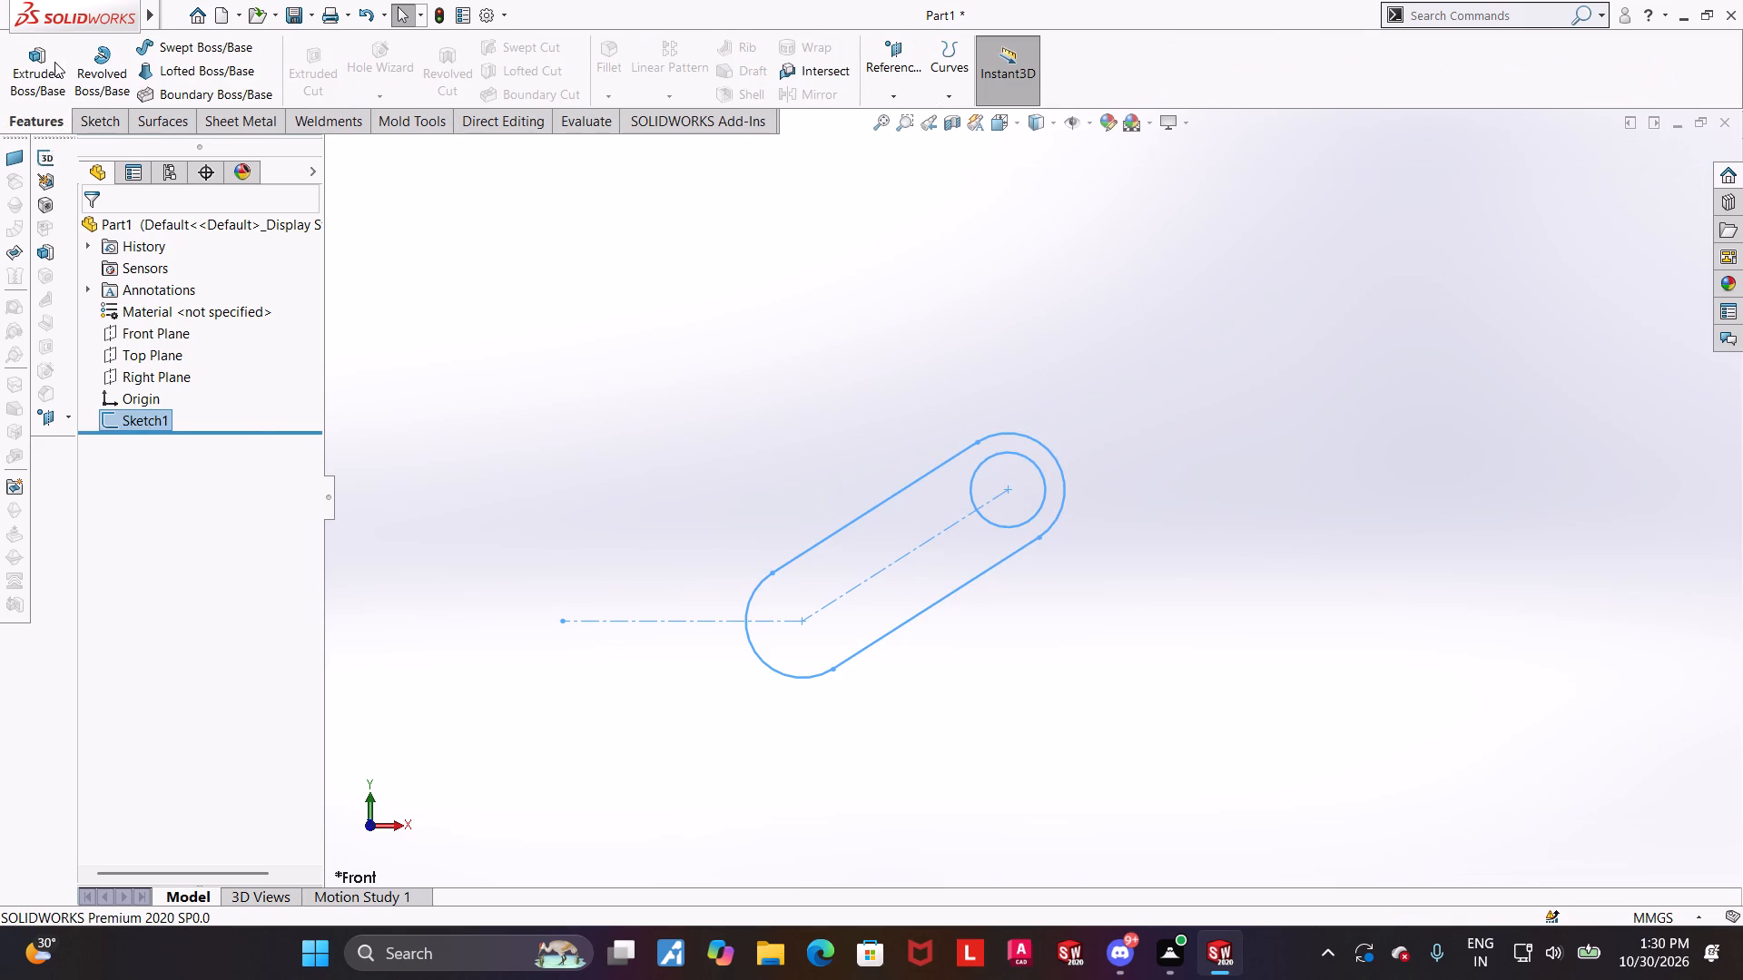
{"action": "left_click", "coordinate": [54, 62]}
{"action": "scroll", "coordinate": [1377, 623], "scroll_direction": "up", "scroll_amount": 1}
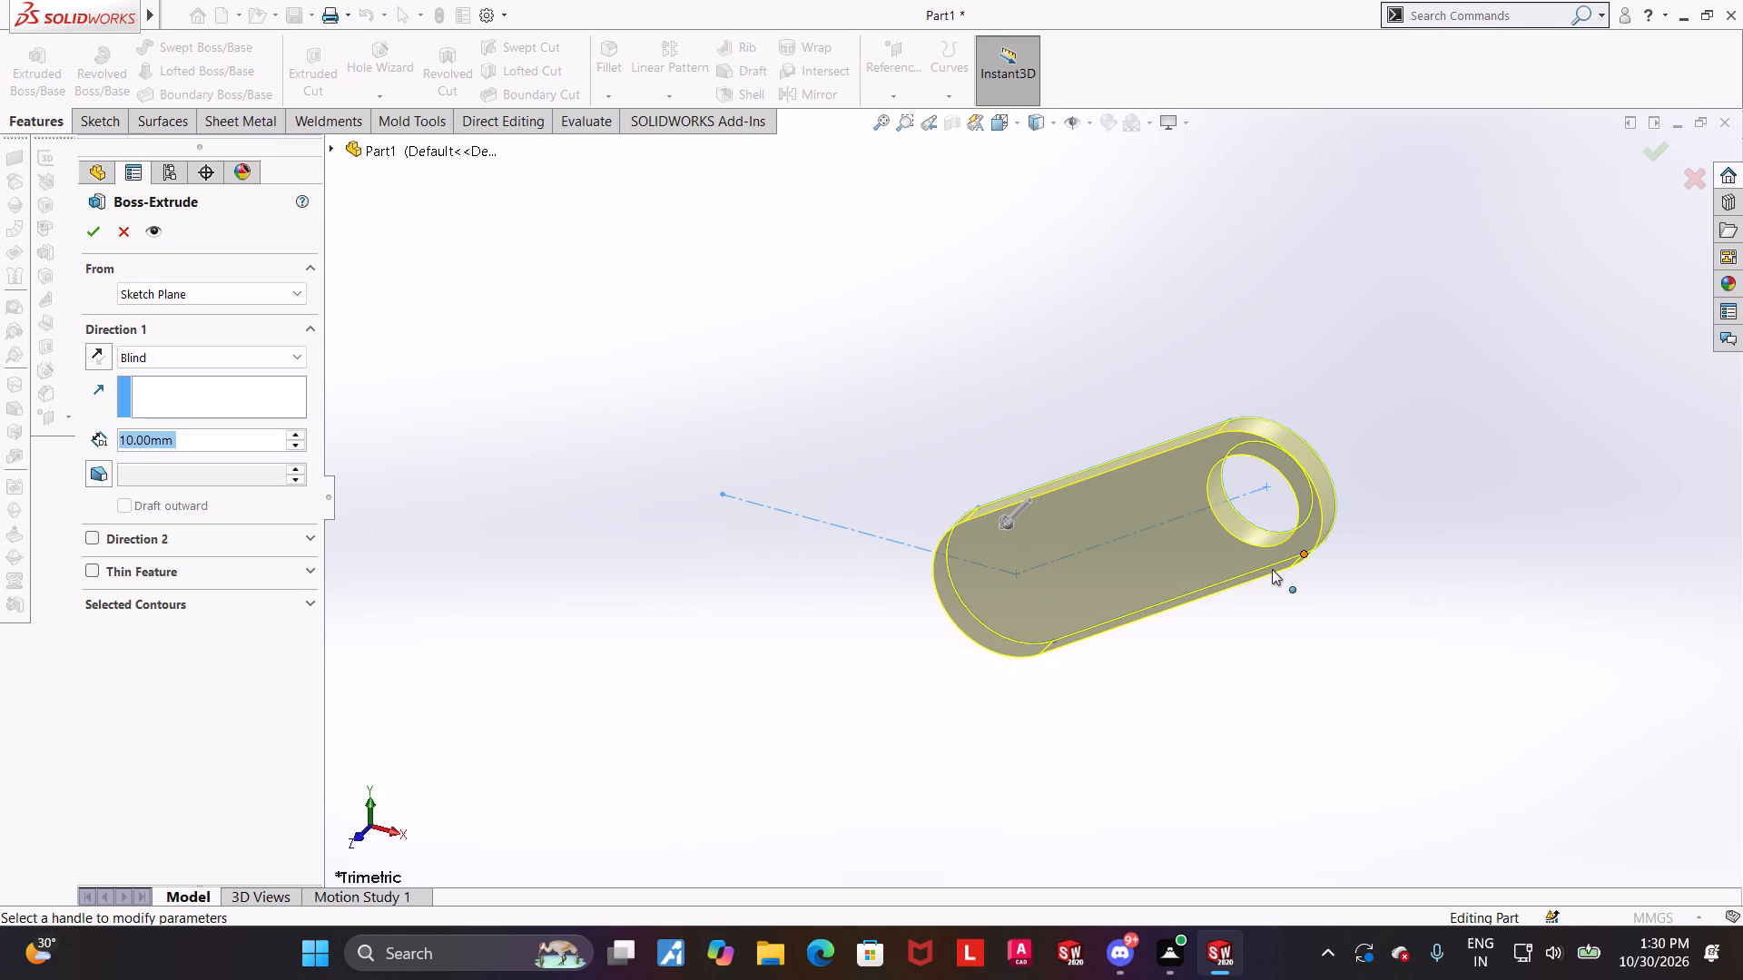
{"action": "scroll", "coordinate": [1407, 597], "scroll_direction": "up", "scroll_amount": 1}
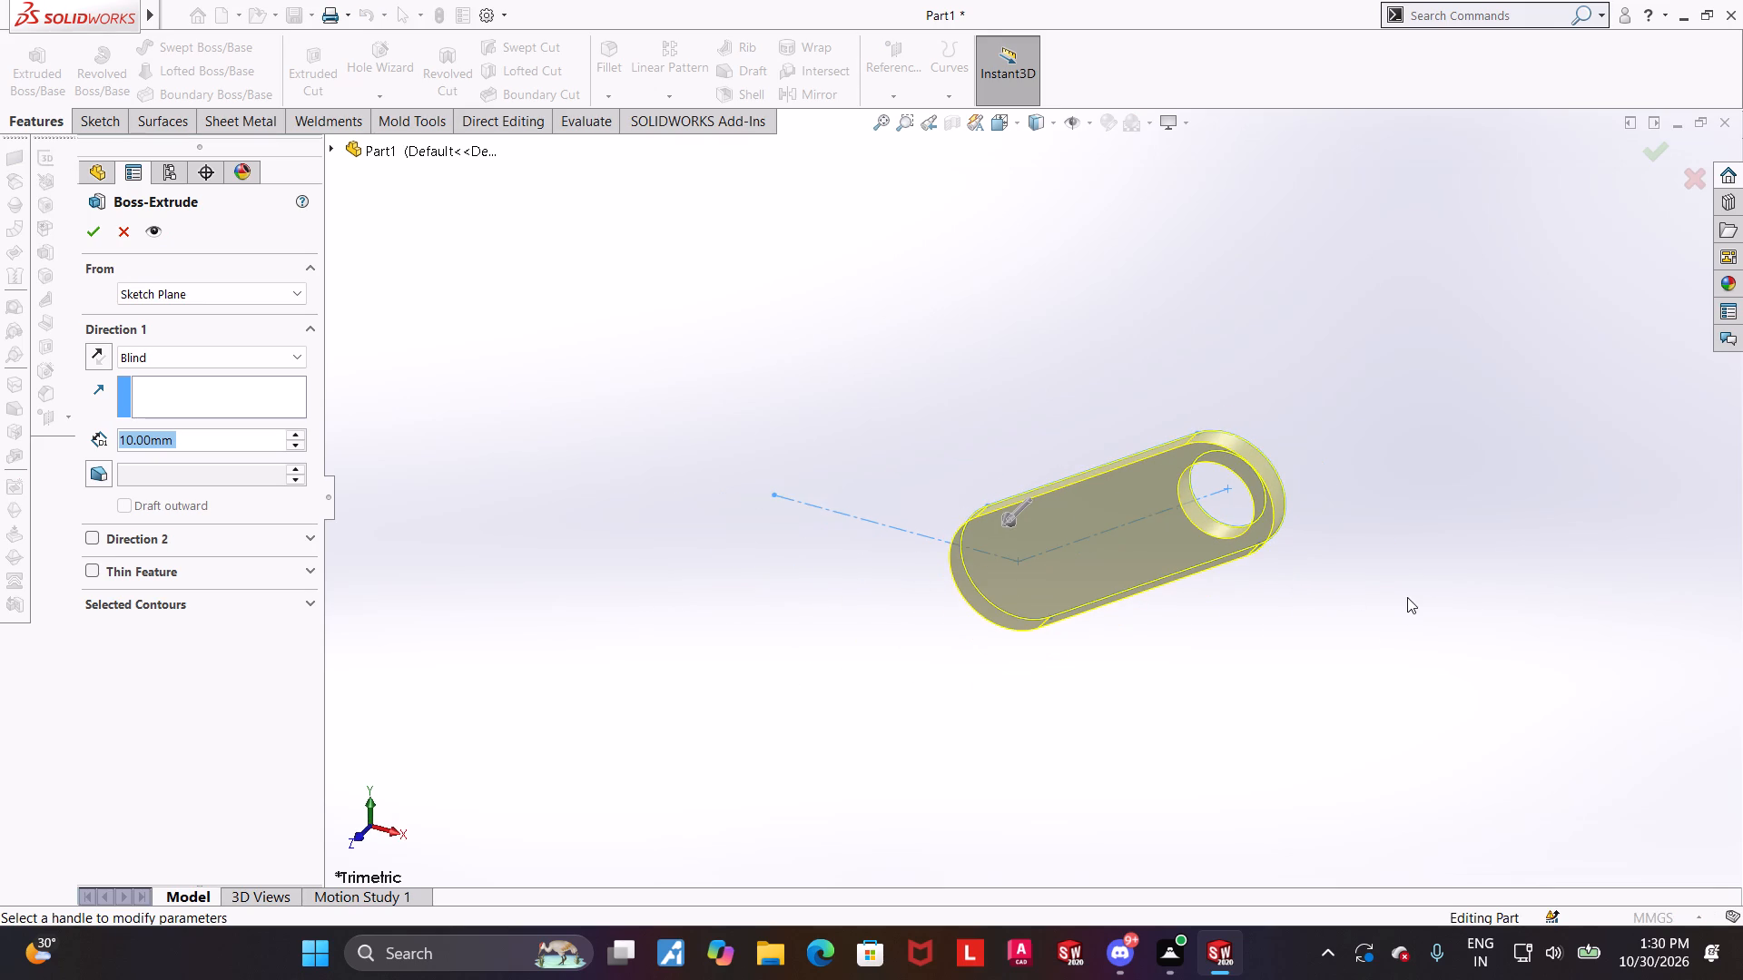
{"action": "scroll", "coordinate": [1406, 592], "scroll_direction": "down", "scroll_amount": 1}
{"action": "type", "text": "25"}
{"action": "key", "text": "Return"}
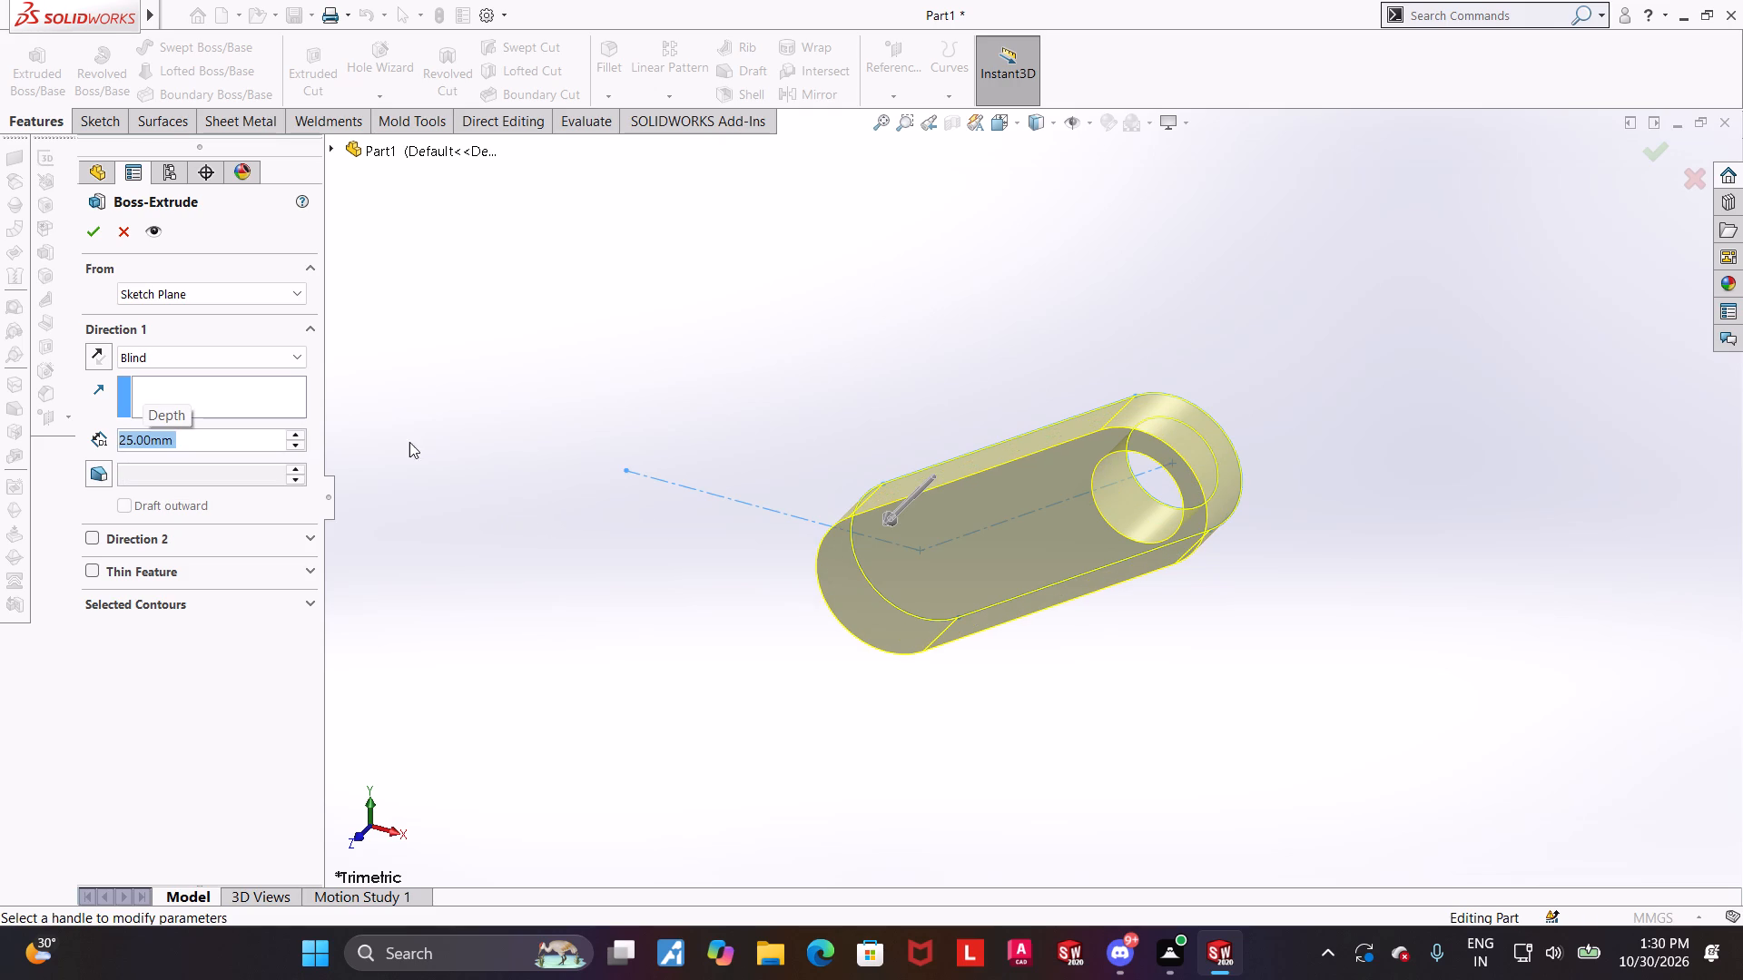
{"action": "left_click", "coordinate": [103, 237]}
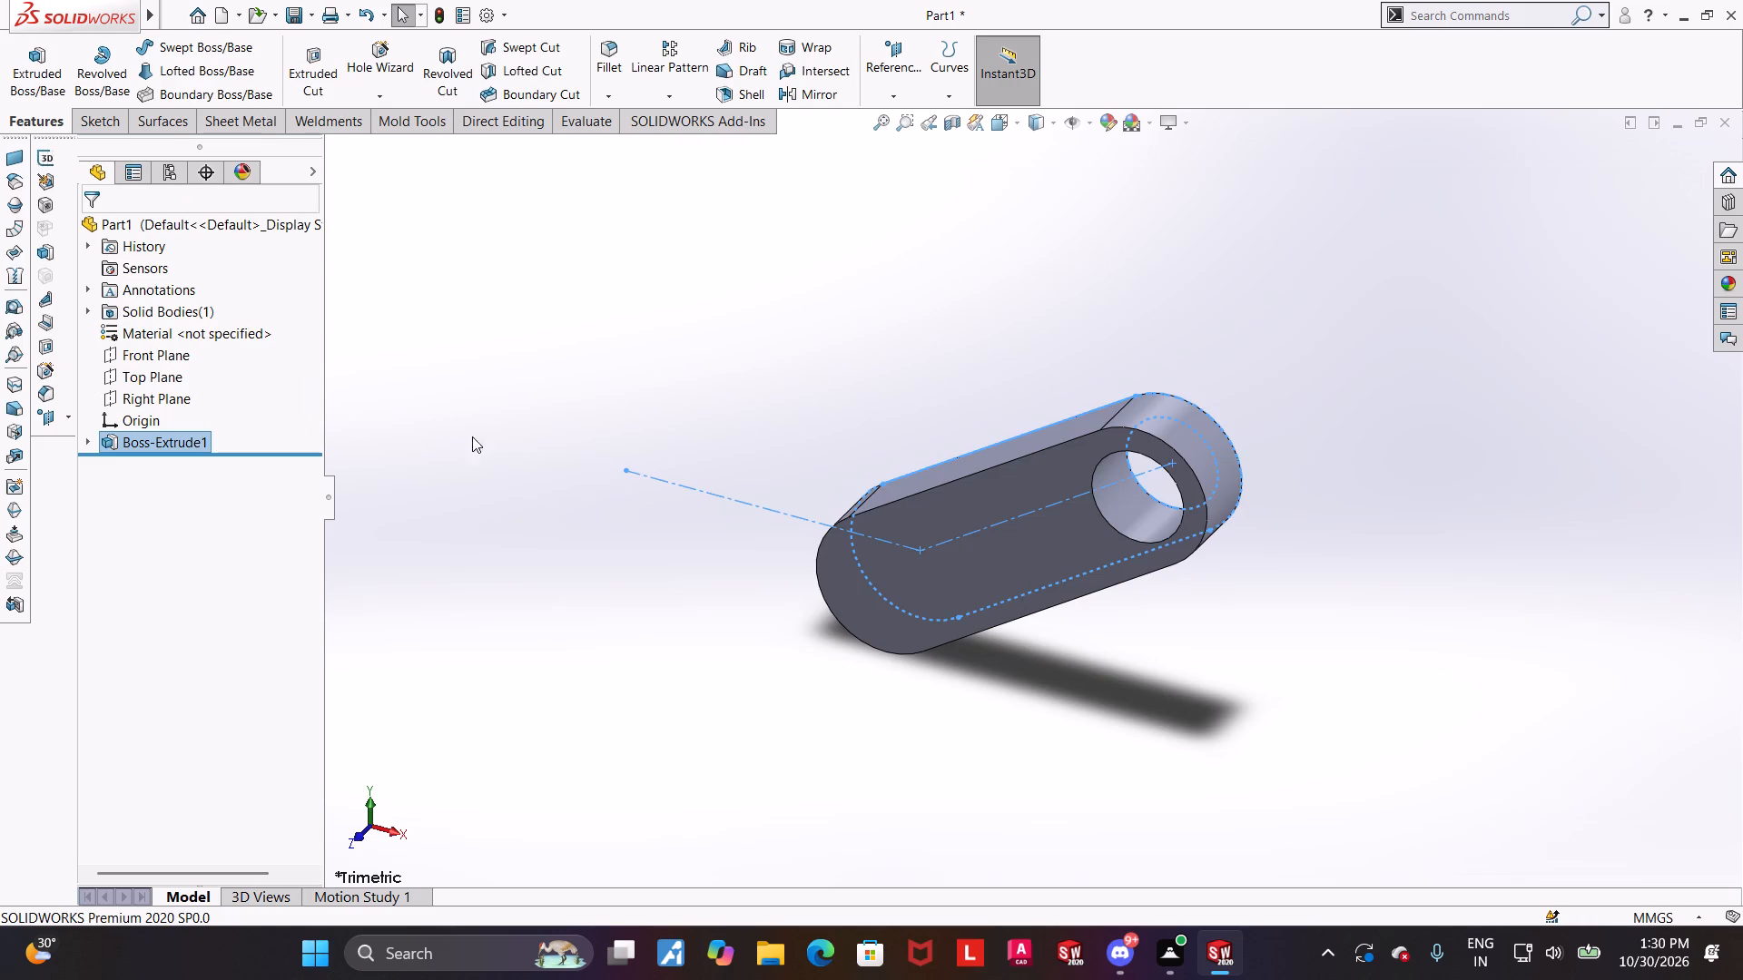
Reopen Sketch1 under the boss extrusion for editing and orient the view normal to its plane.
{"action": "middle_click_drag", "start_coordinate": [734, 525], "coordinate": [797, 385]}
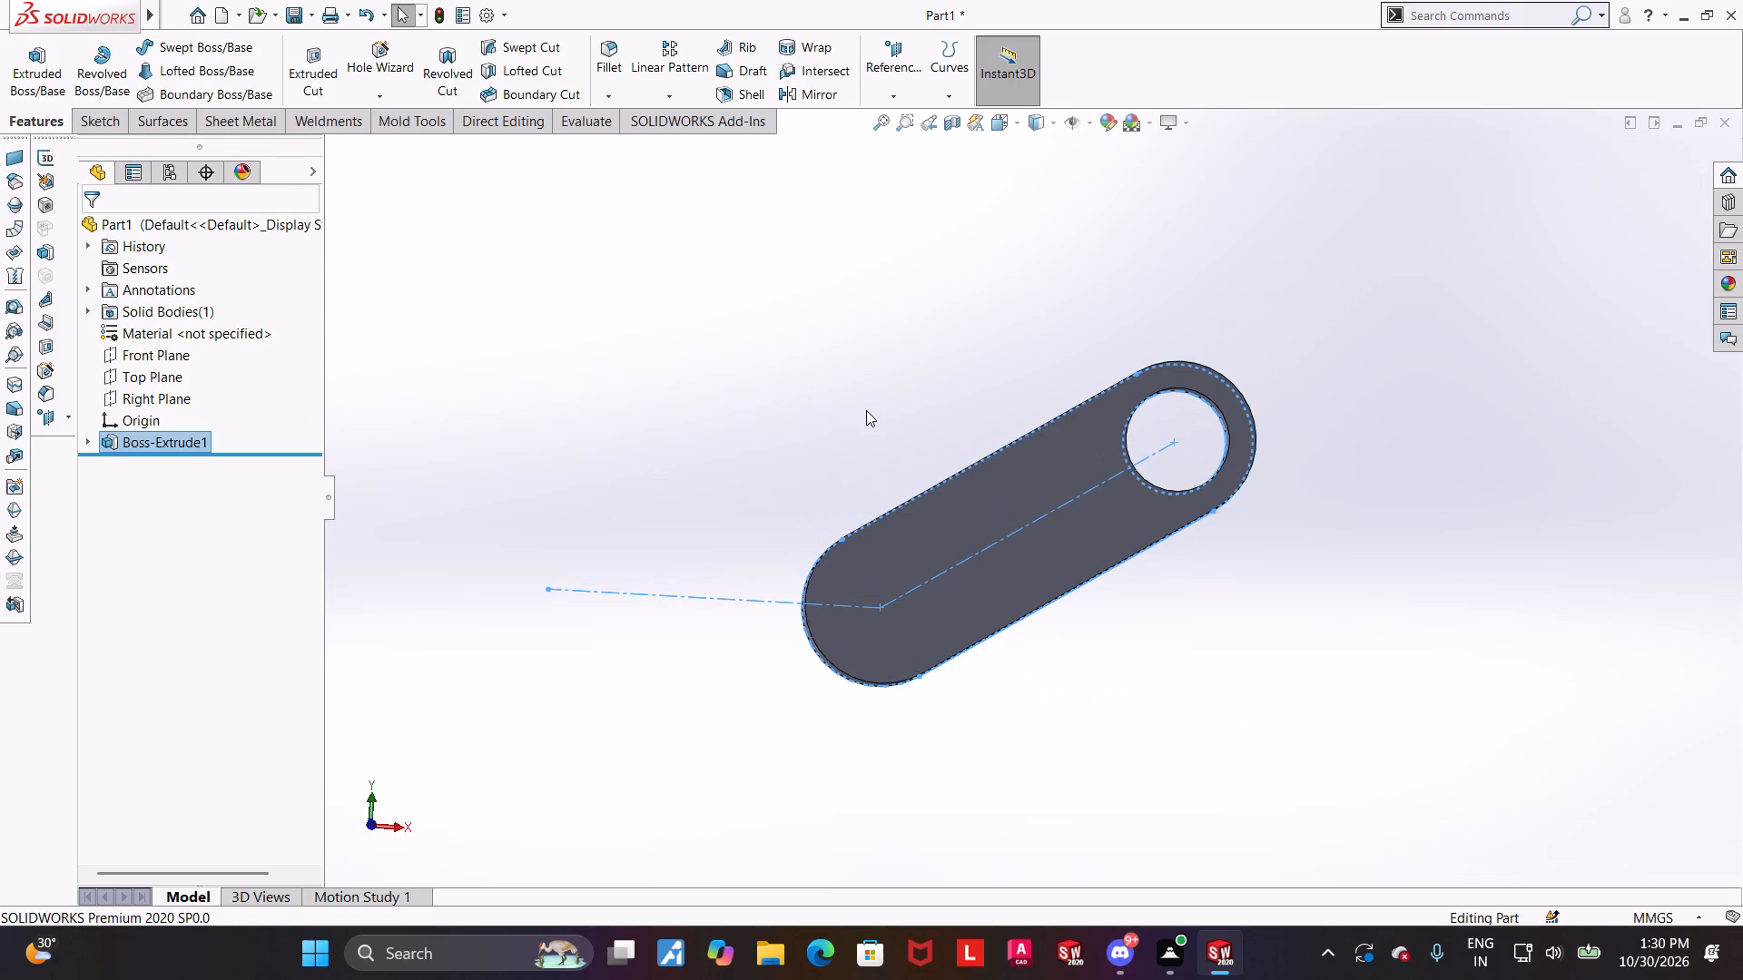
{"action": "left_click", "coordinate": [866, 410]}
{"action": "left_click", "coordinate": [84, 439]}
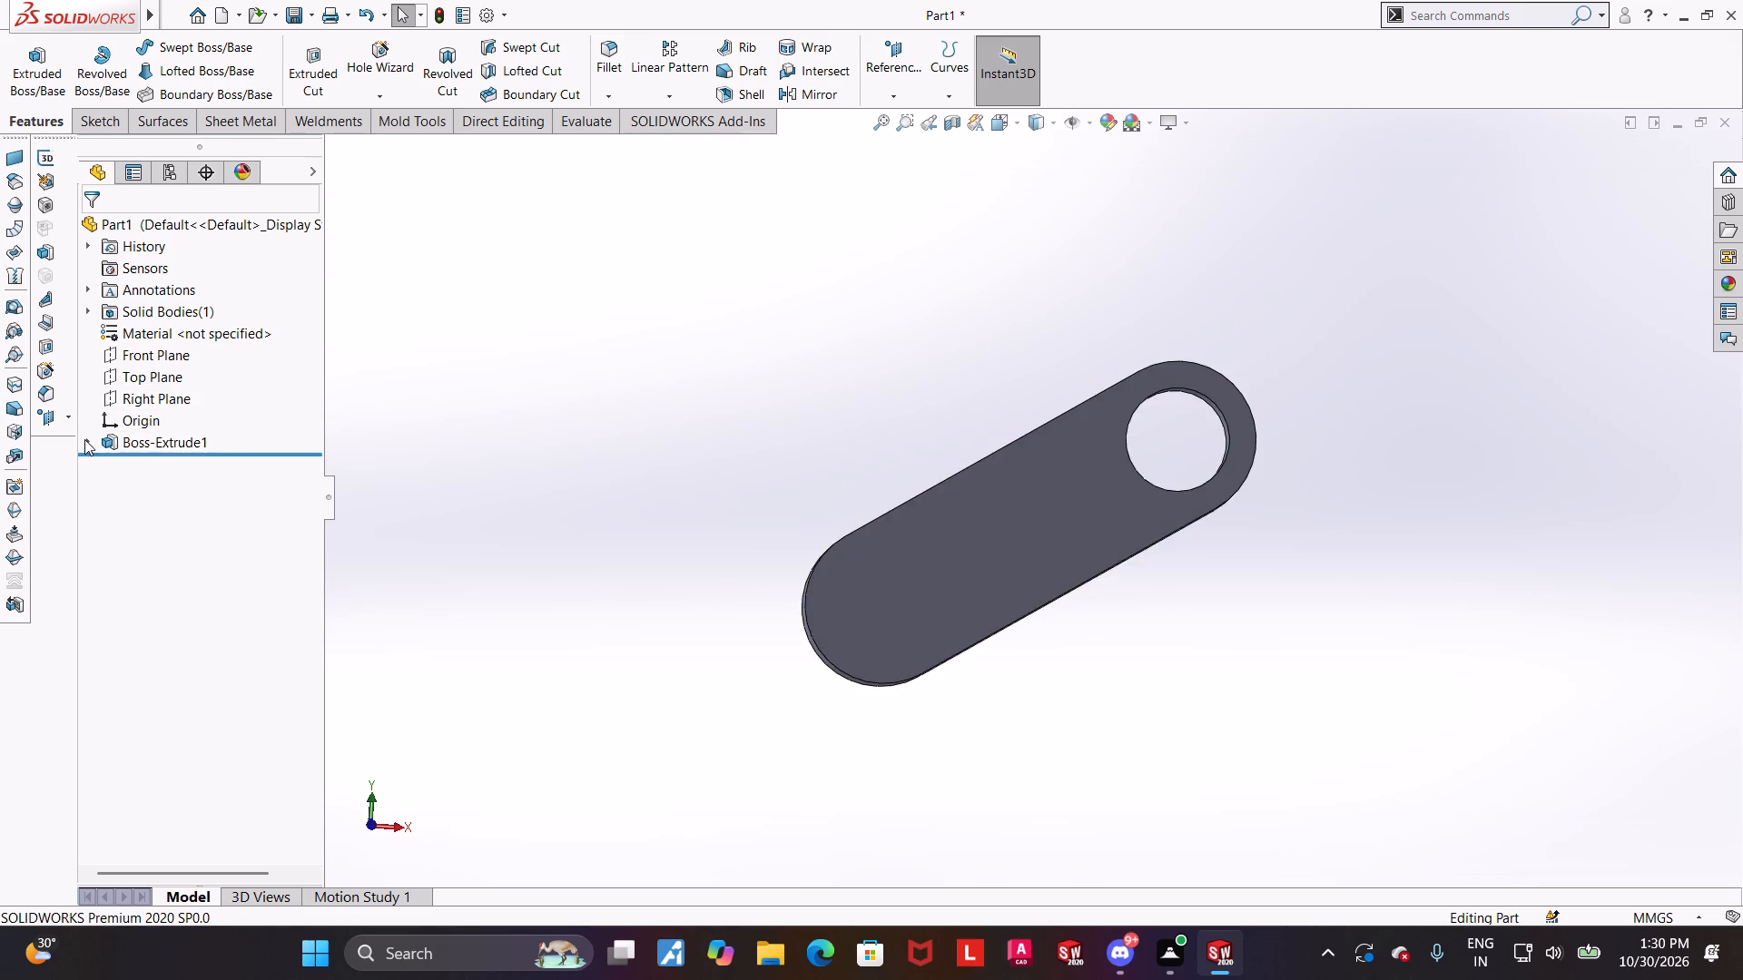
{"action": "left_click", "coordinate": [160, 464]}
{"action": "left_click", "coordinate": [169, 413]}
{"action": "left_click", "coordinate": [174, 446]}
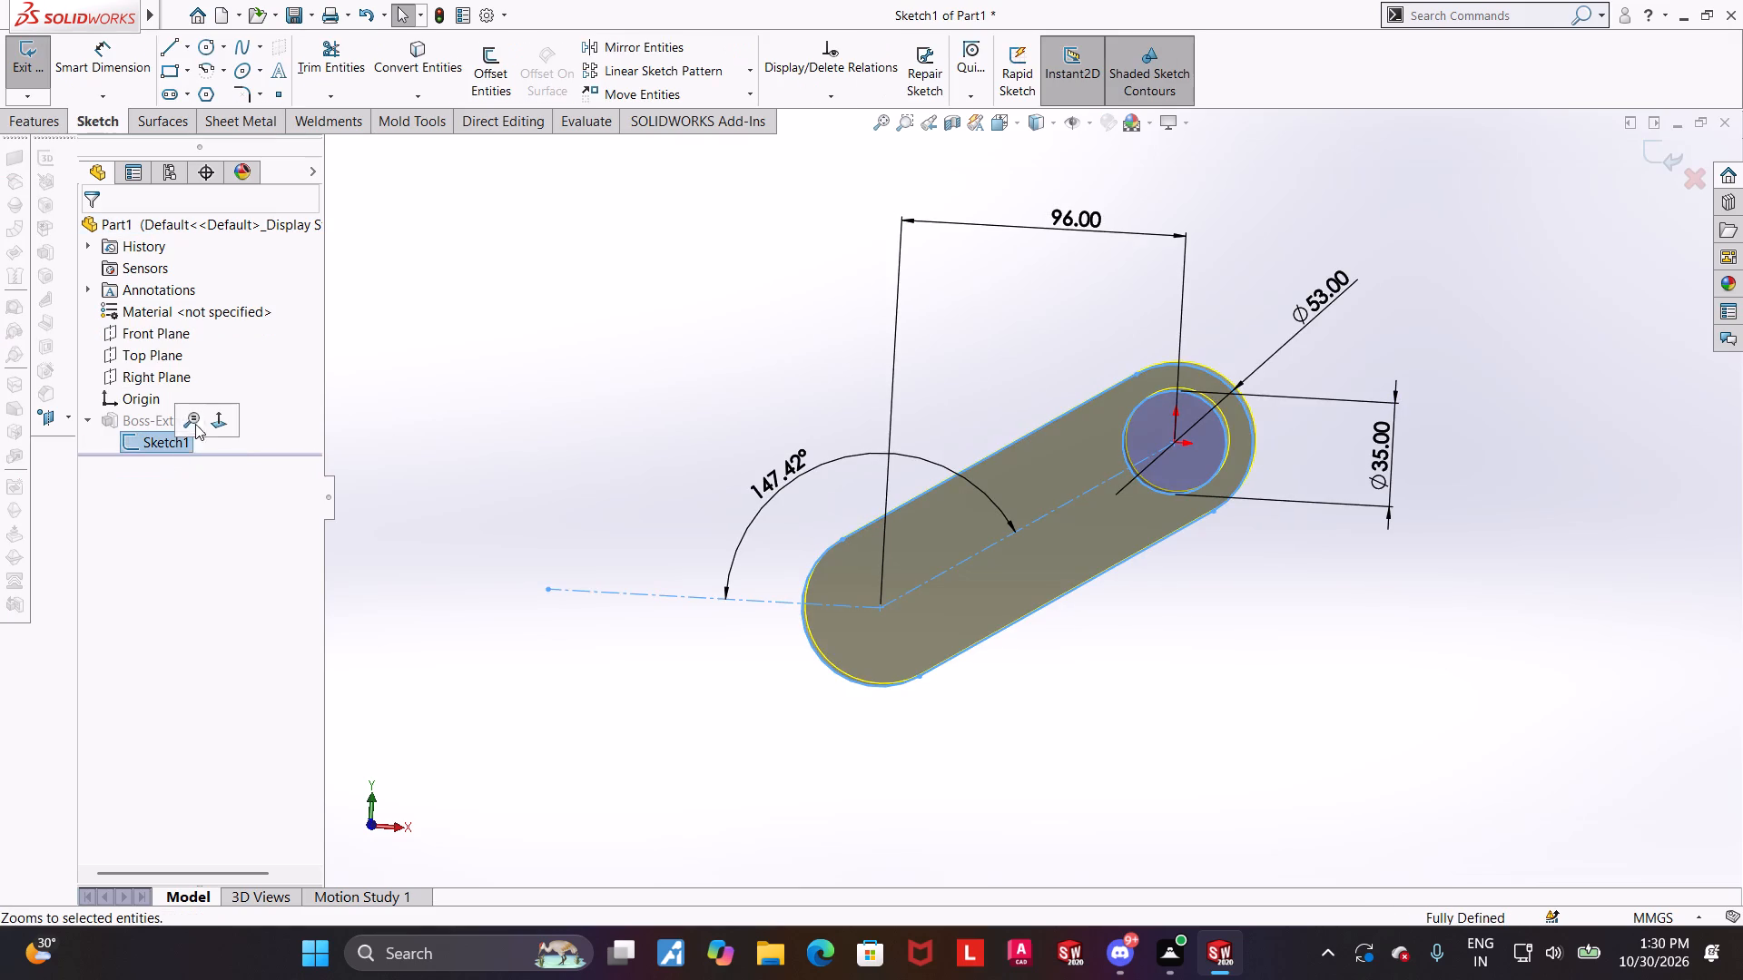
{"action": "left_click", "coordinate": [212, 422]}
{"action": "scroll", "coordinate": [461, 471], "scroll_direction": "up", "scroll_amount": 1}
{"action": "scroll", "coordinate": [1161, 572], "scroll_direction": "down", "scroll_amount": 1}
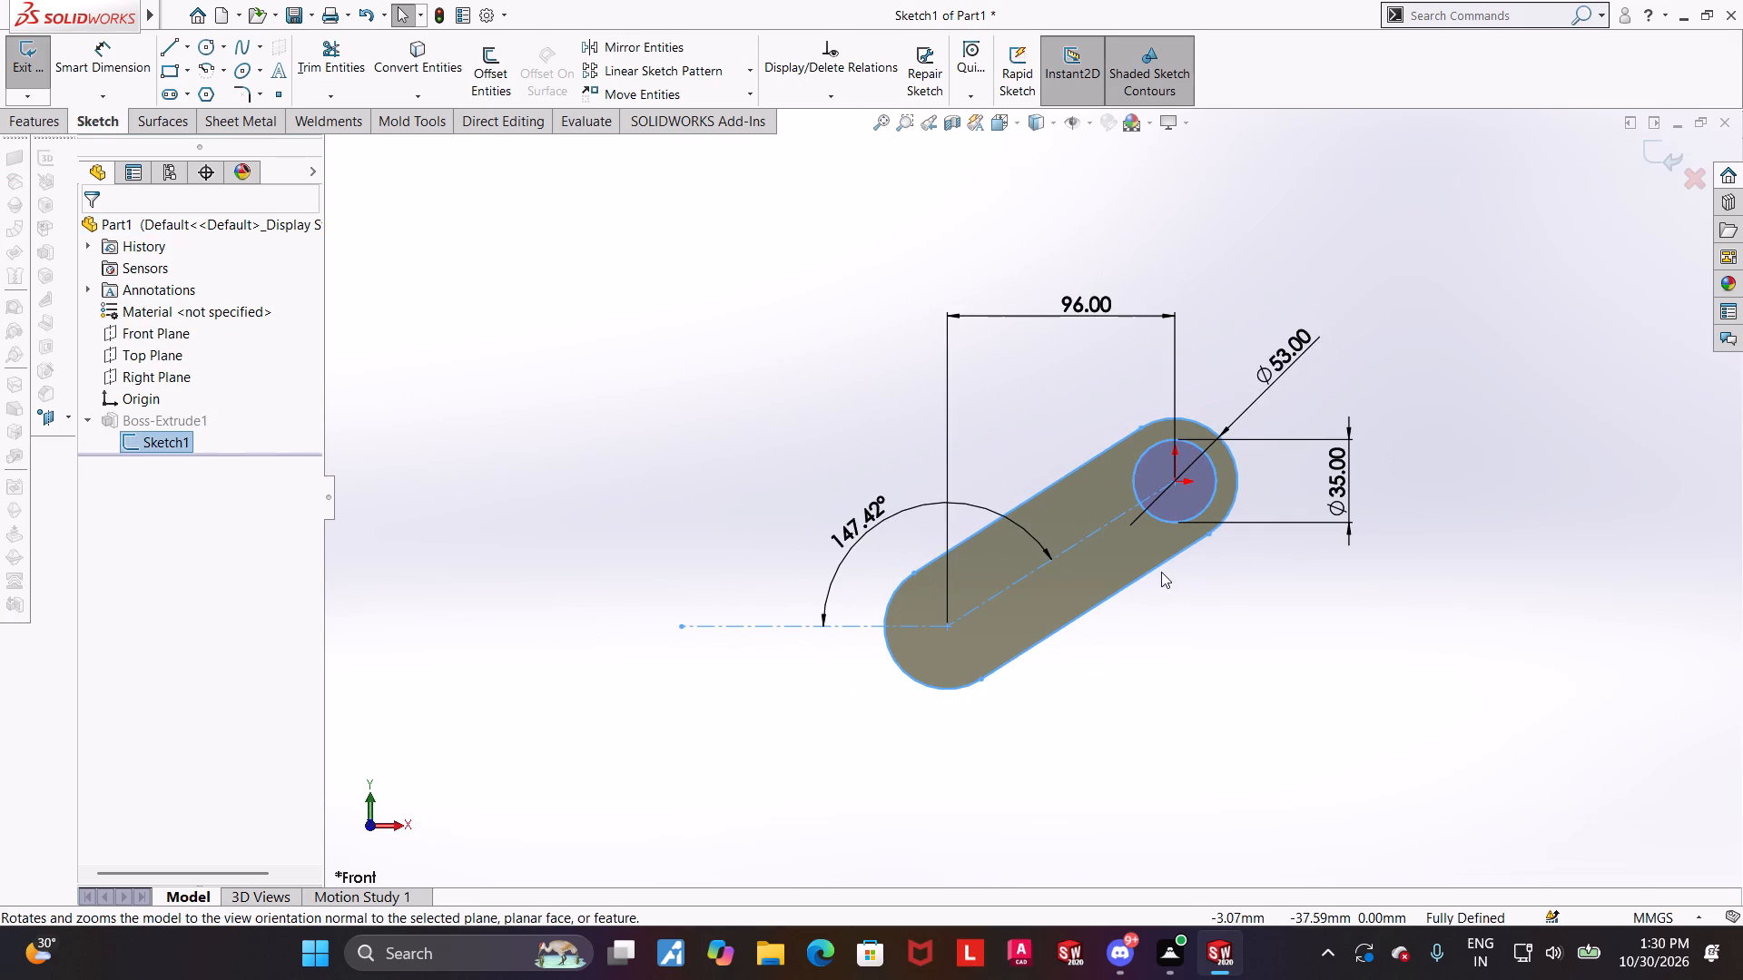
{"action": "left_click", "coordinate": [1281, 577]}
{"action": "scroll", "coordinate": [1156, 503], "scroll_direction": "down", "scroll_amount": 1}
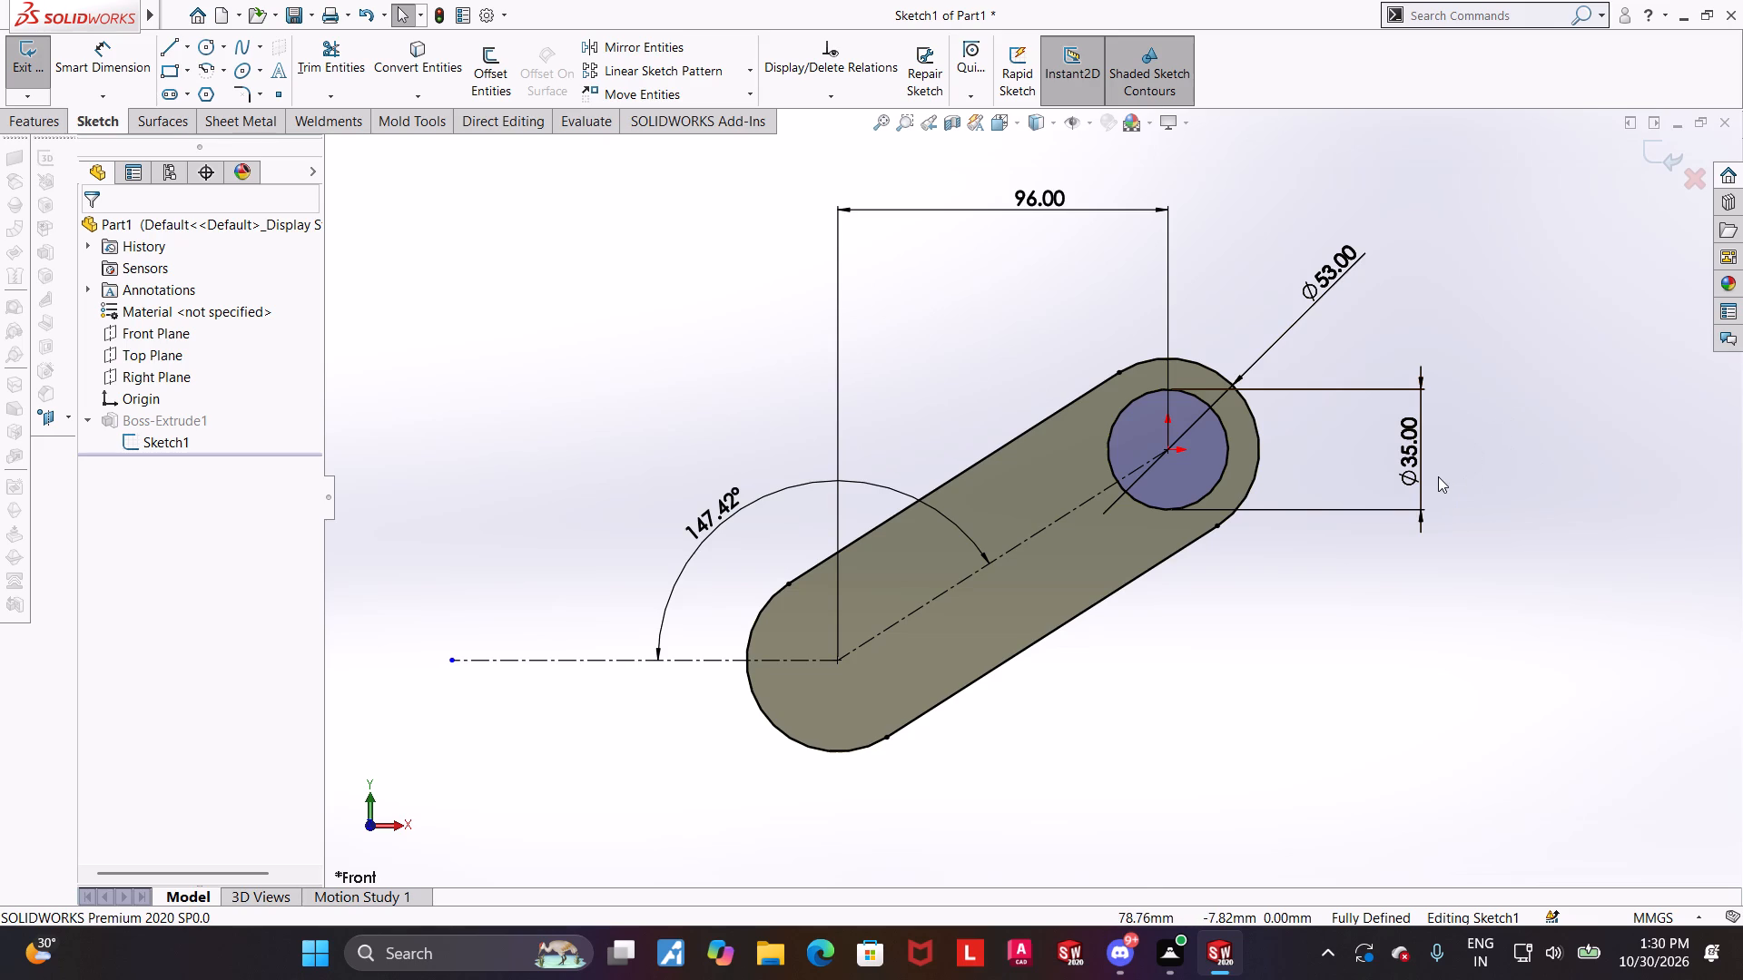
{"action": "scroll", "coordinate": [1008, 552], "scroll_direction": "down", "scroll_amount": 1}
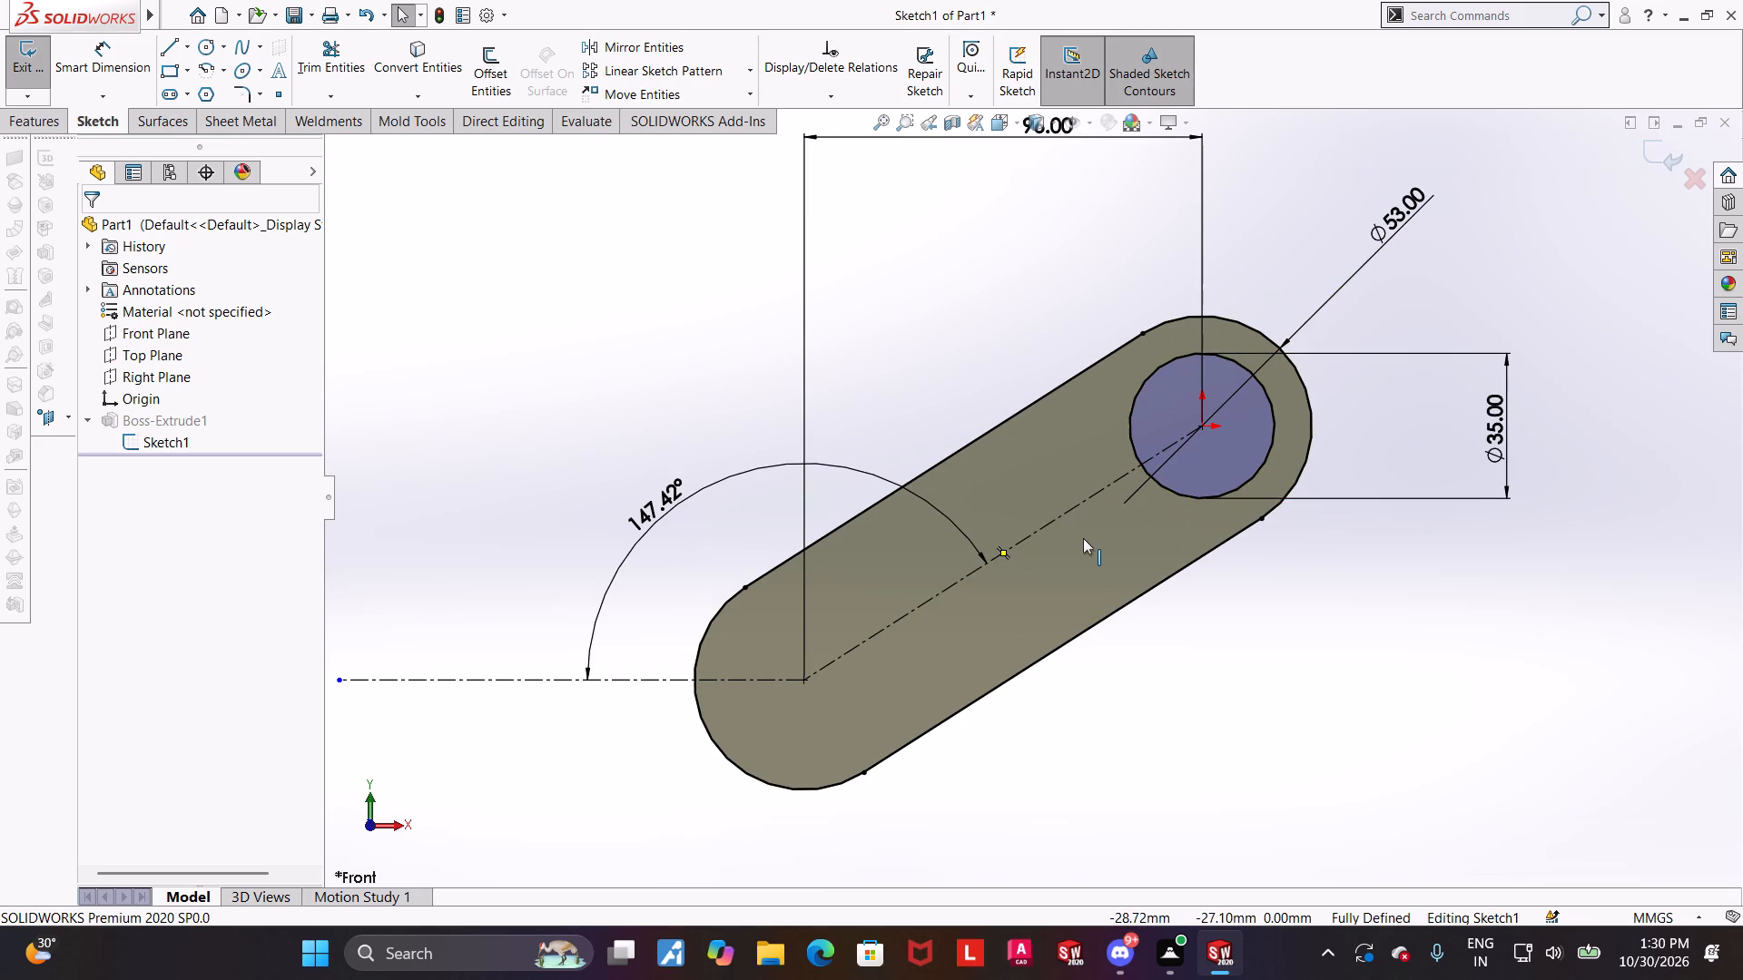
Sketch a straight slot parallel to the arm between its upper edge and centreline, about 46 mm between end centres.
{"action": "left_click", "coordinate": [177, 90]}
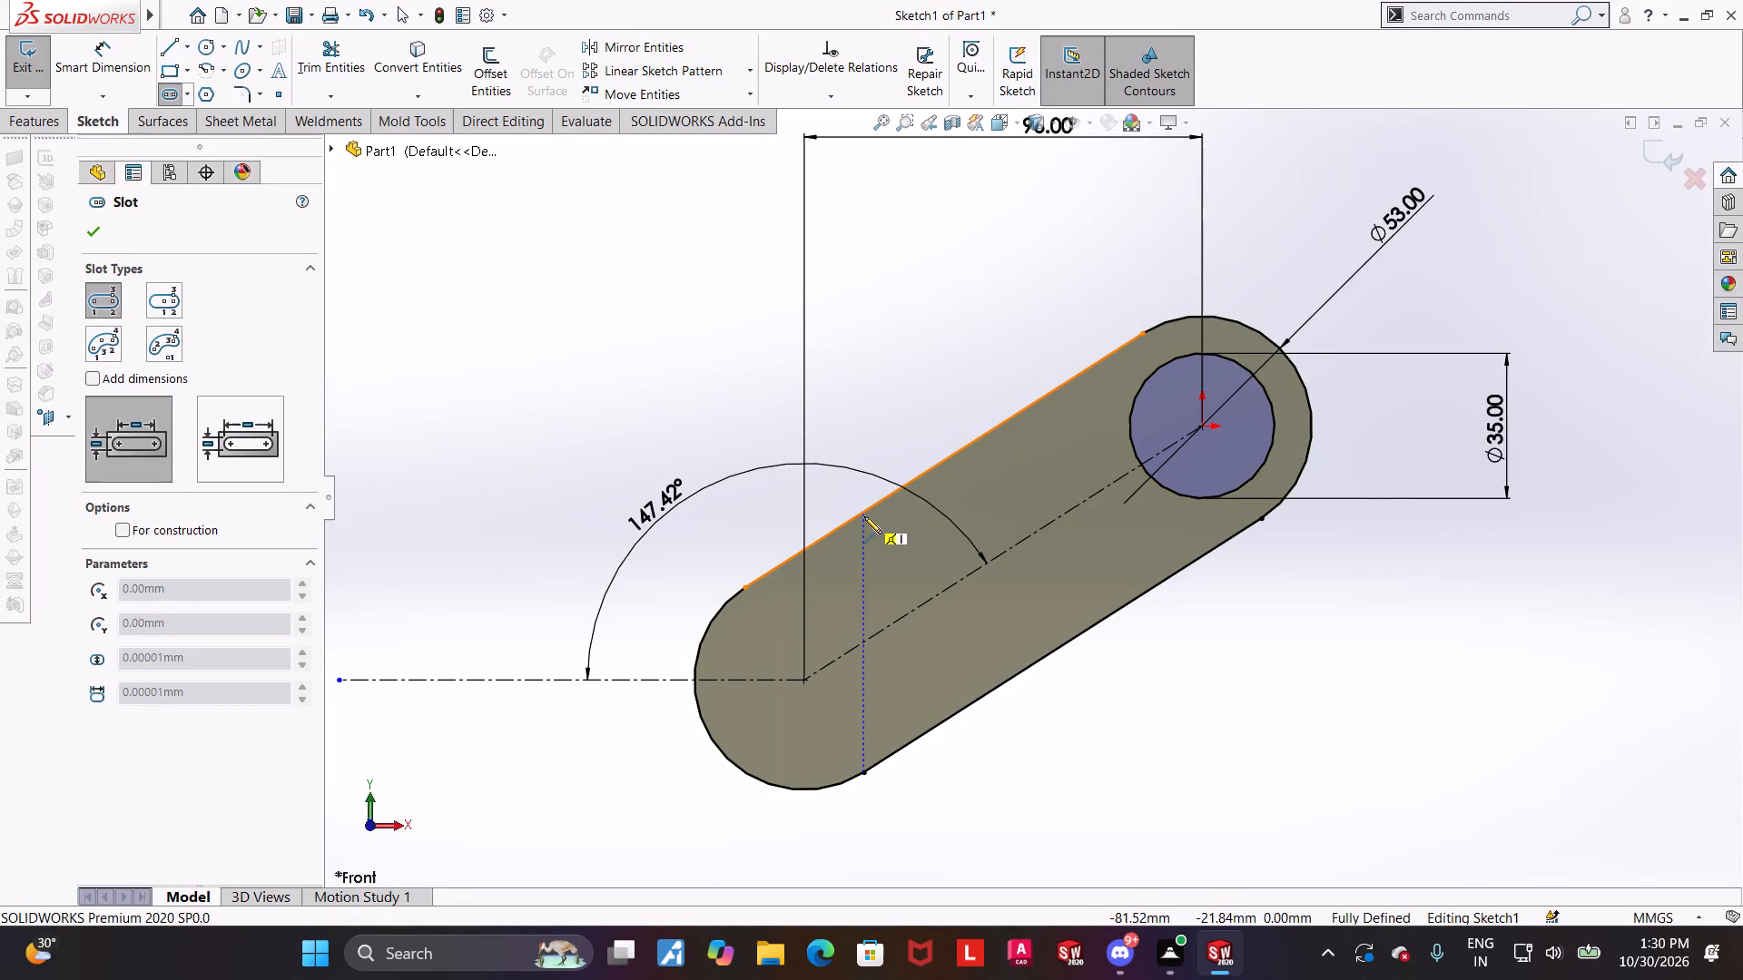
{"action": "left_click", "coordinate": [906, 547]}
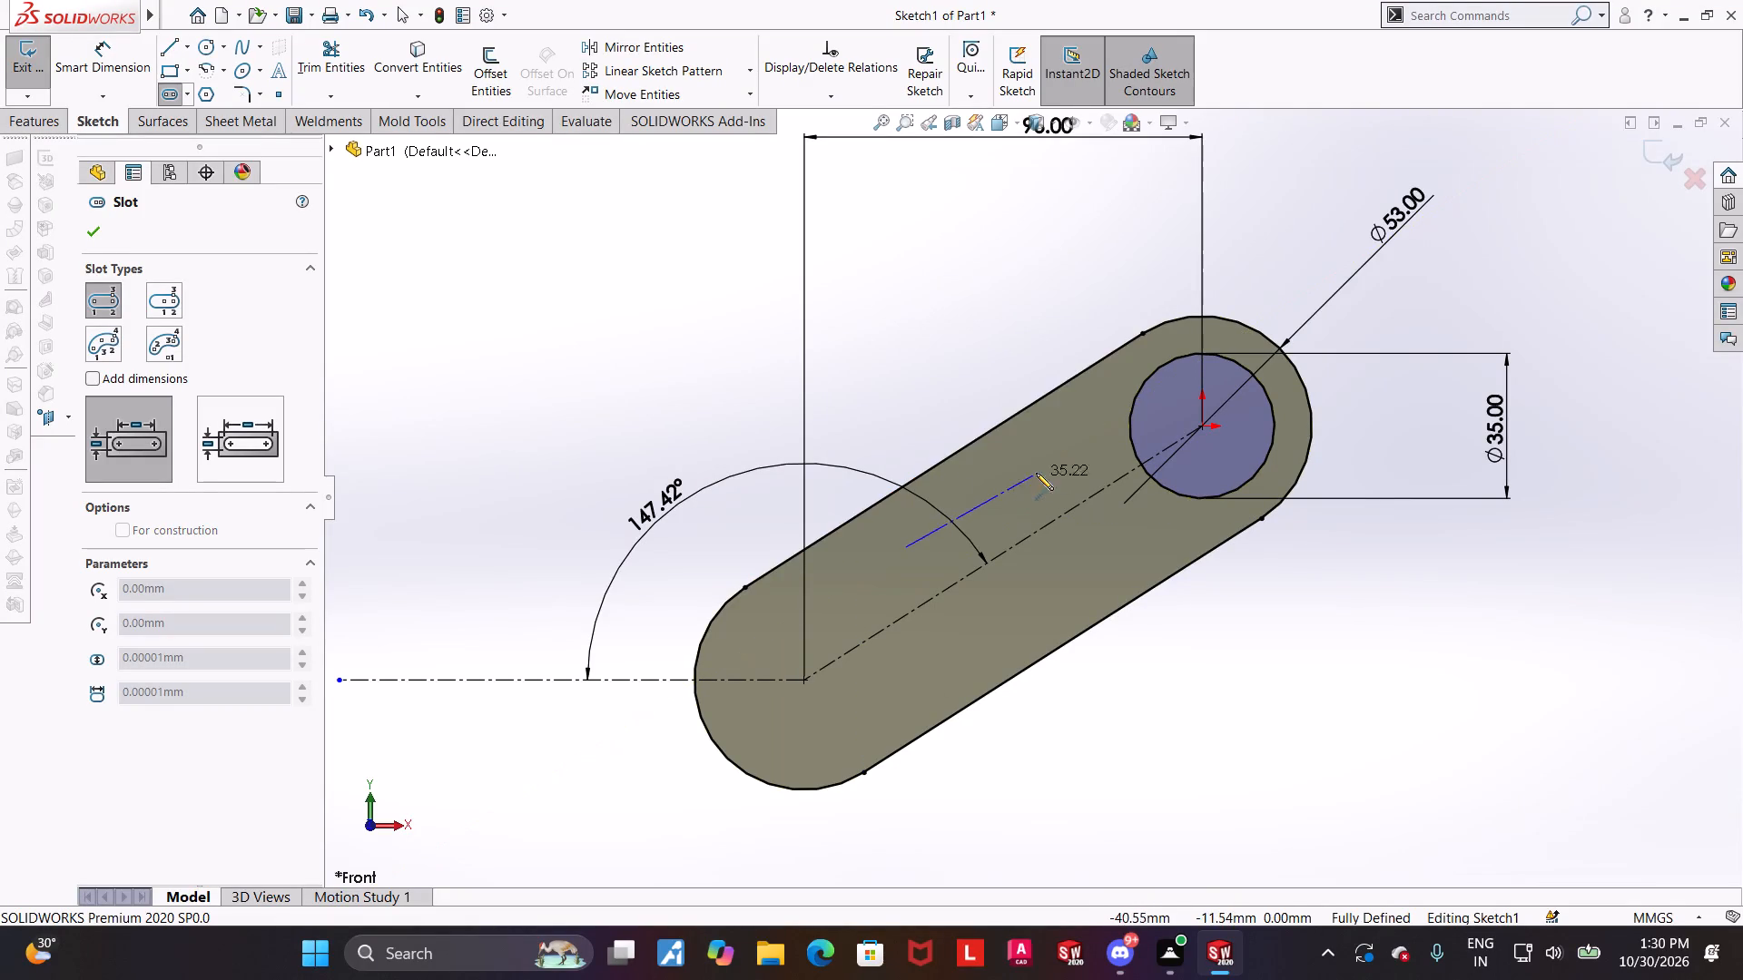
{"action": "left_click", "coordinate": [1066, 444]}
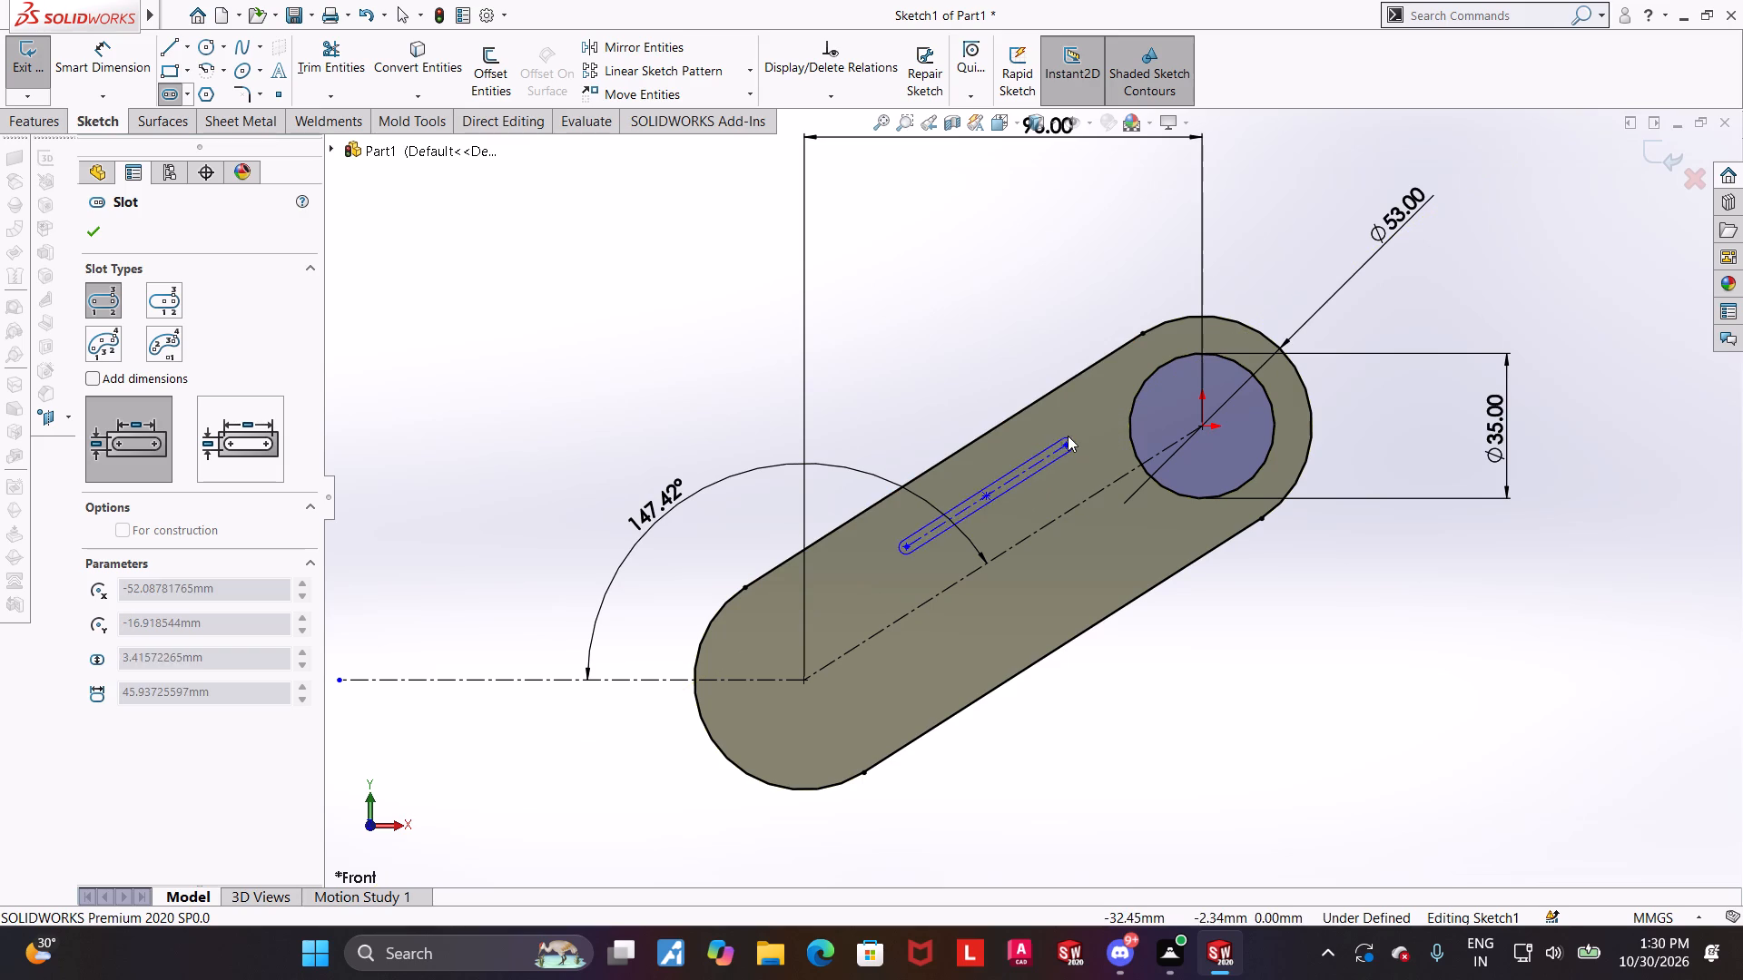
{"action": "left_click", "coordinate": [1073, 412]}
{"action": "key", "text": "Escape"}
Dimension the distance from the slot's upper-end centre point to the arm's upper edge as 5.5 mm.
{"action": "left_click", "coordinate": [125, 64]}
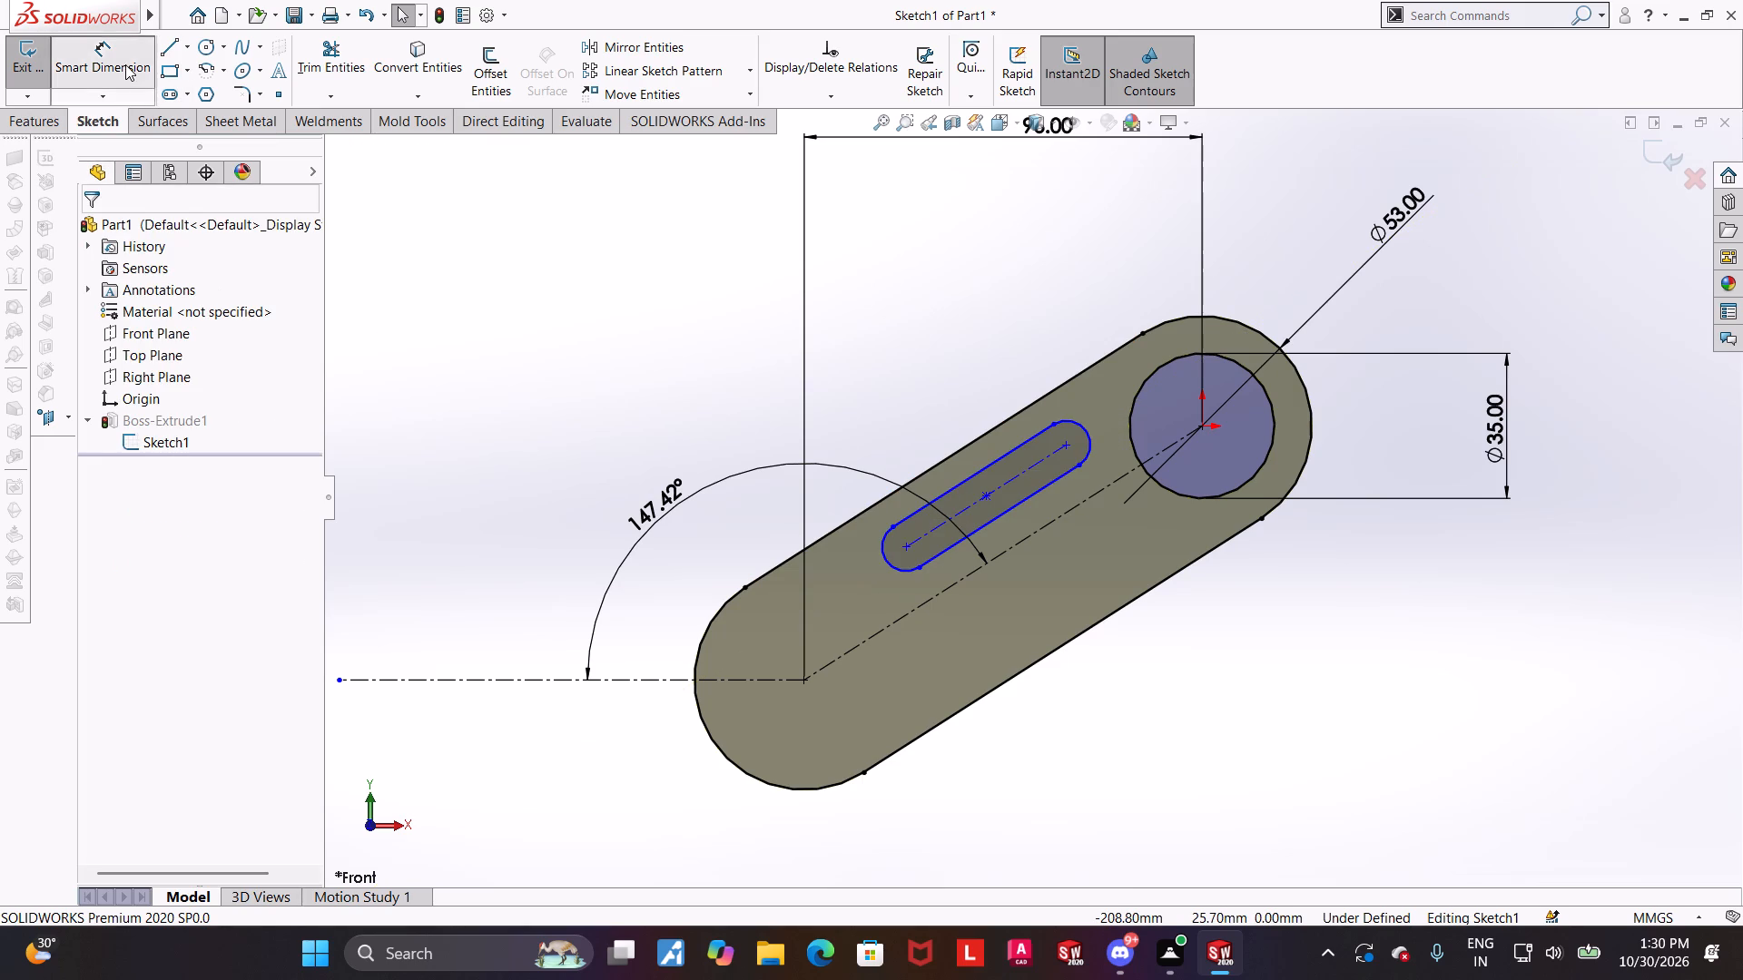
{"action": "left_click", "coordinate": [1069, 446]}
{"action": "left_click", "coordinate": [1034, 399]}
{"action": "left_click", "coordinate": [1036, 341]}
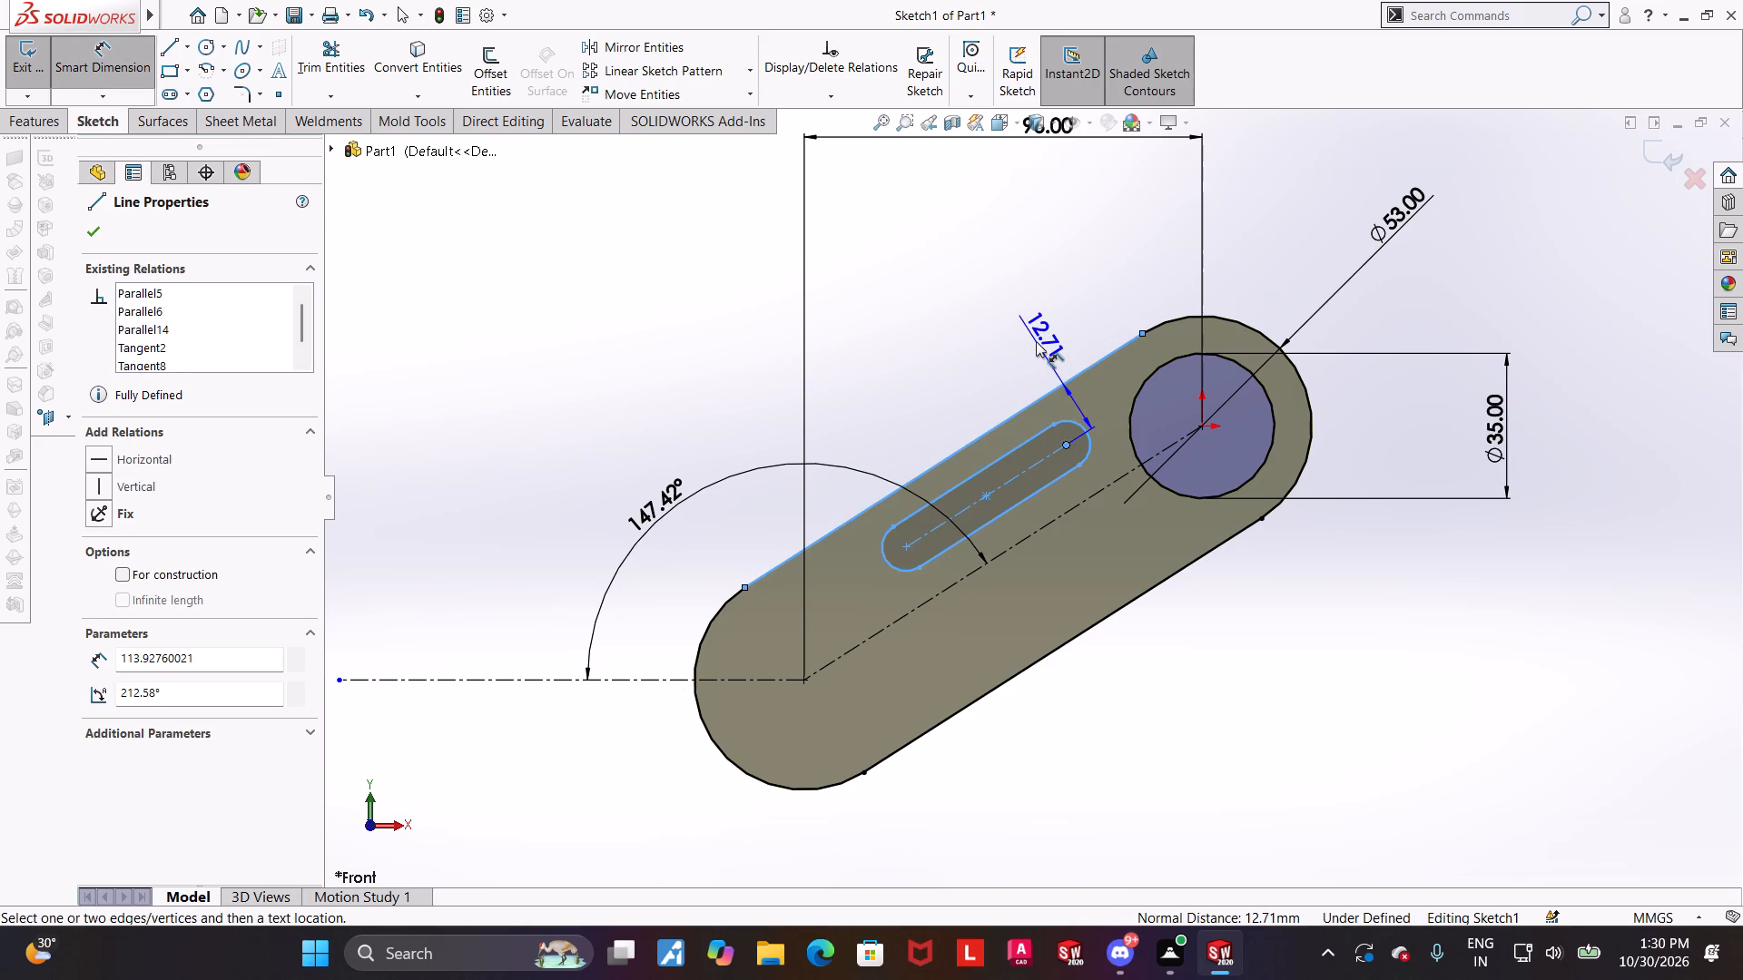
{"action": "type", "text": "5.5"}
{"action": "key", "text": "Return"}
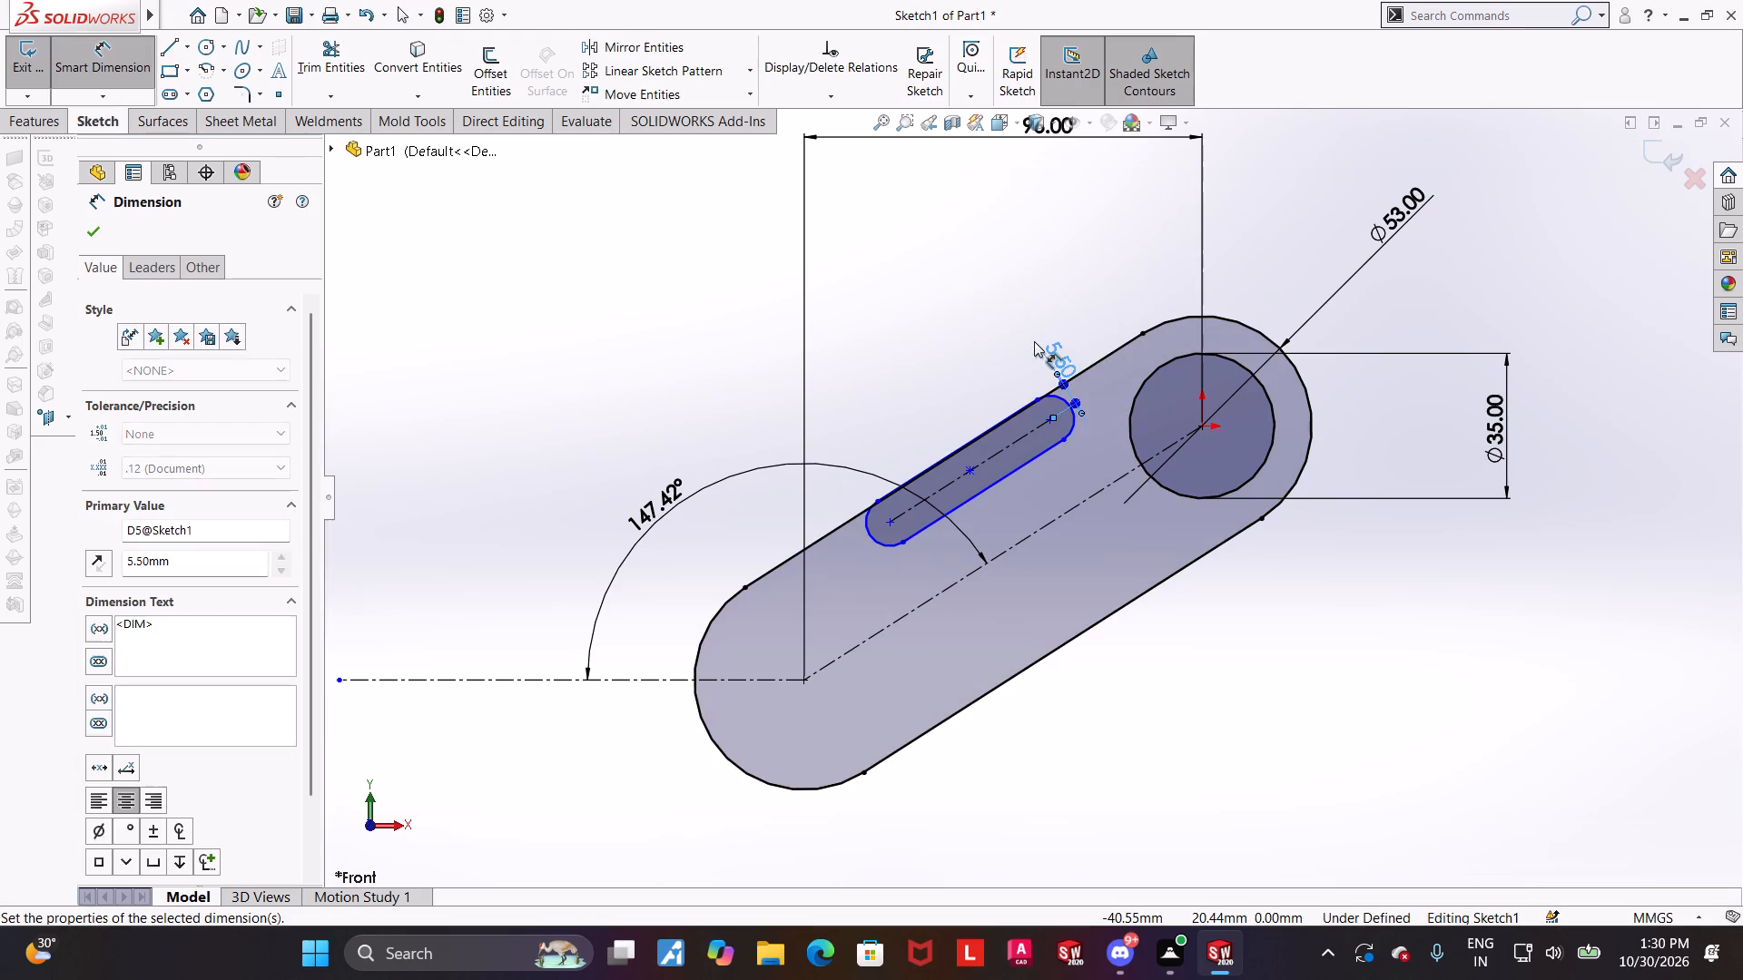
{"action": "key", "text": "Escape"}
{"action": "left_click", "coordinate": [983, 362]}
Dimension the slot's width between its two straight sides as 10 mm.
{"action": "scroll", "coordinate": [1084, 456], "scroll_direction": "down", "scroll_amount": 1}
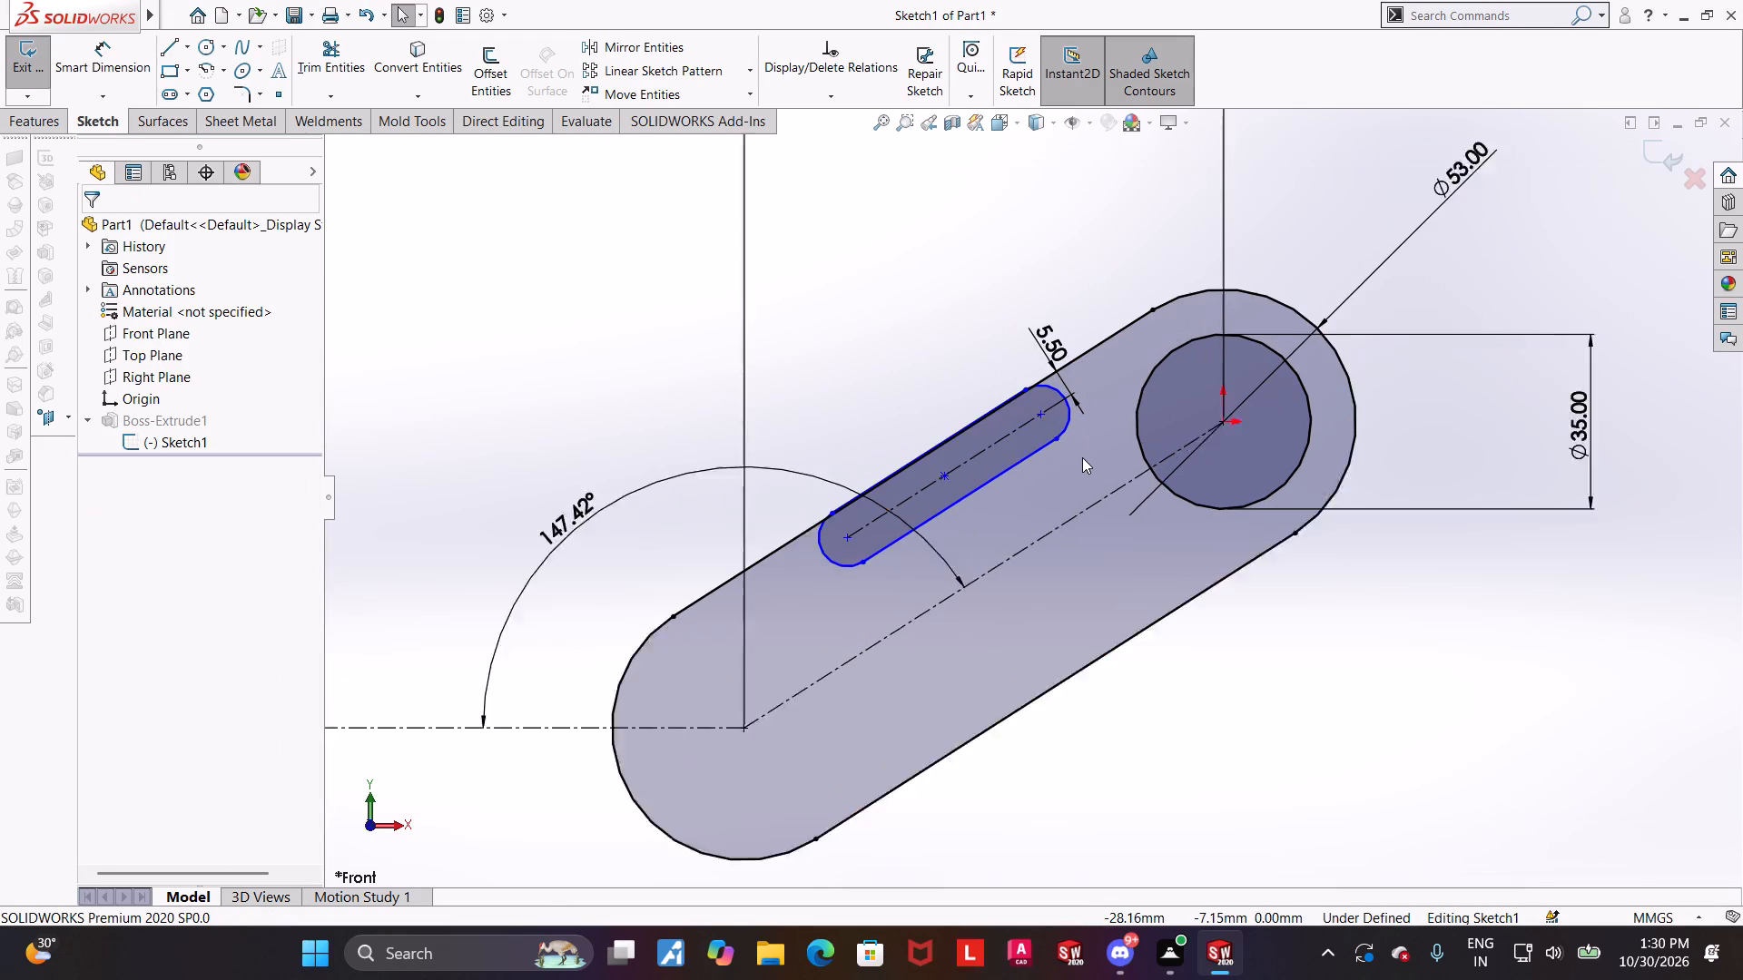
{"action": "scroll", "coordinate": [1082, 457], "scroll_direction": "down", "scroll_amount": 1}
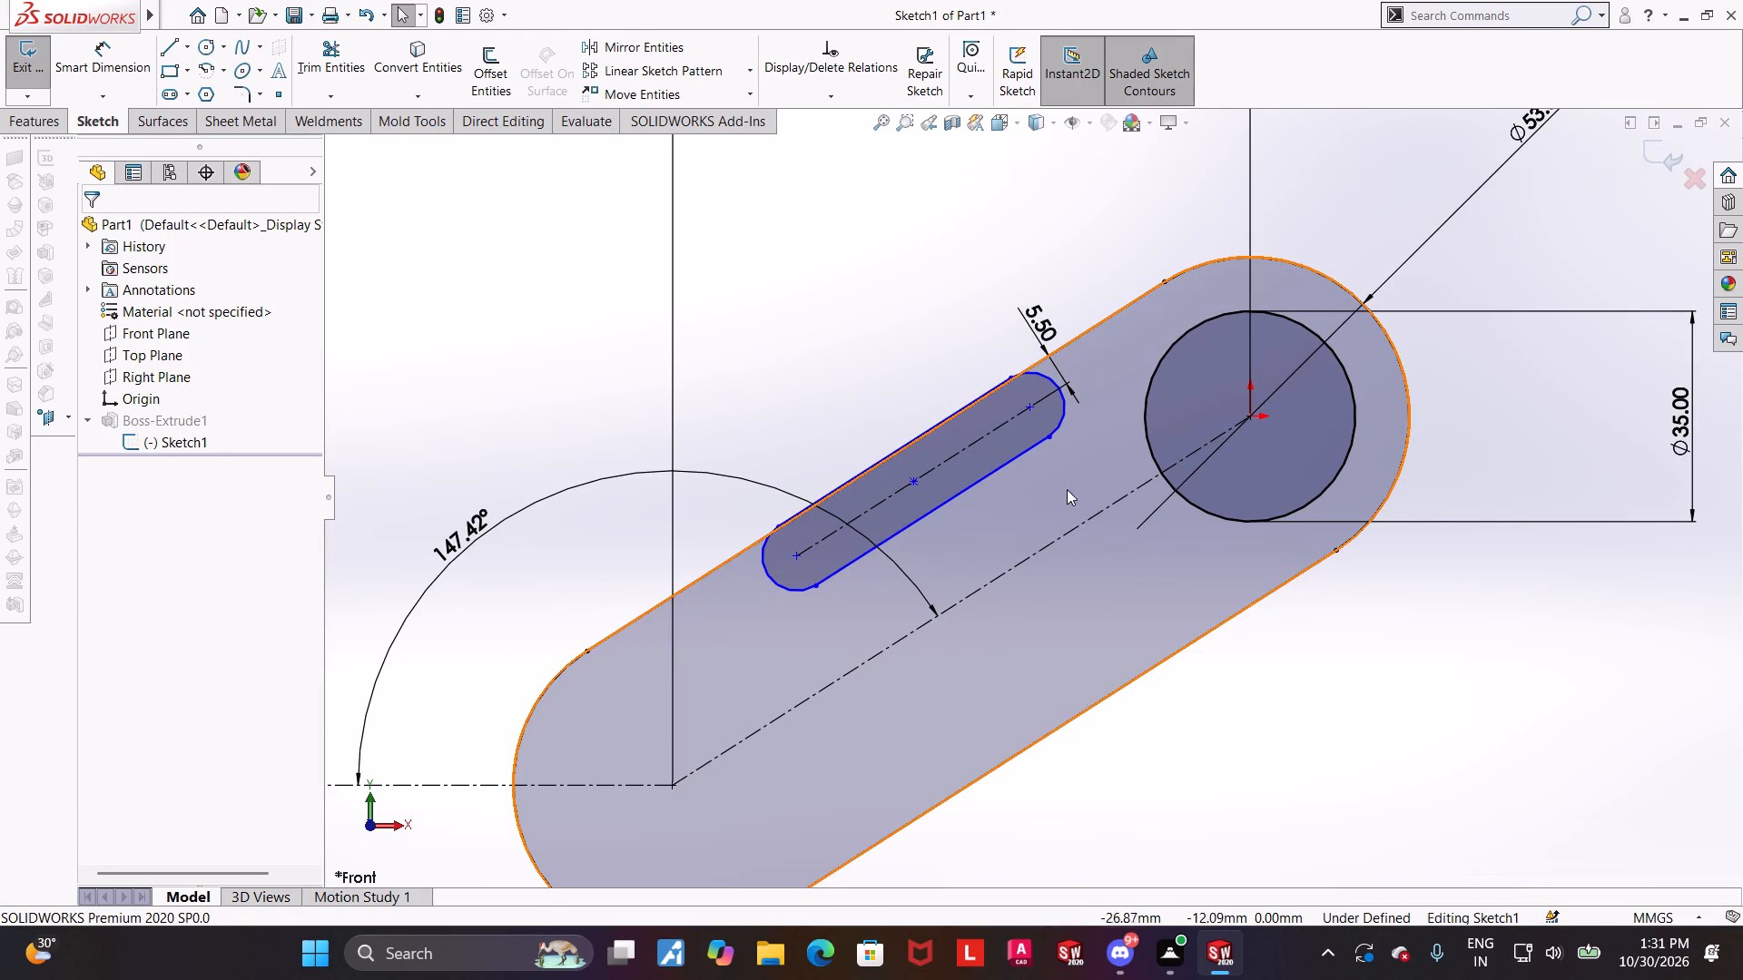
{"action": "left_click", "coordinate": [112, 57]}
{"action": "scroll", "coordinate": [928, 401], "scroll_direction": "down", "scroll_amount": 2}
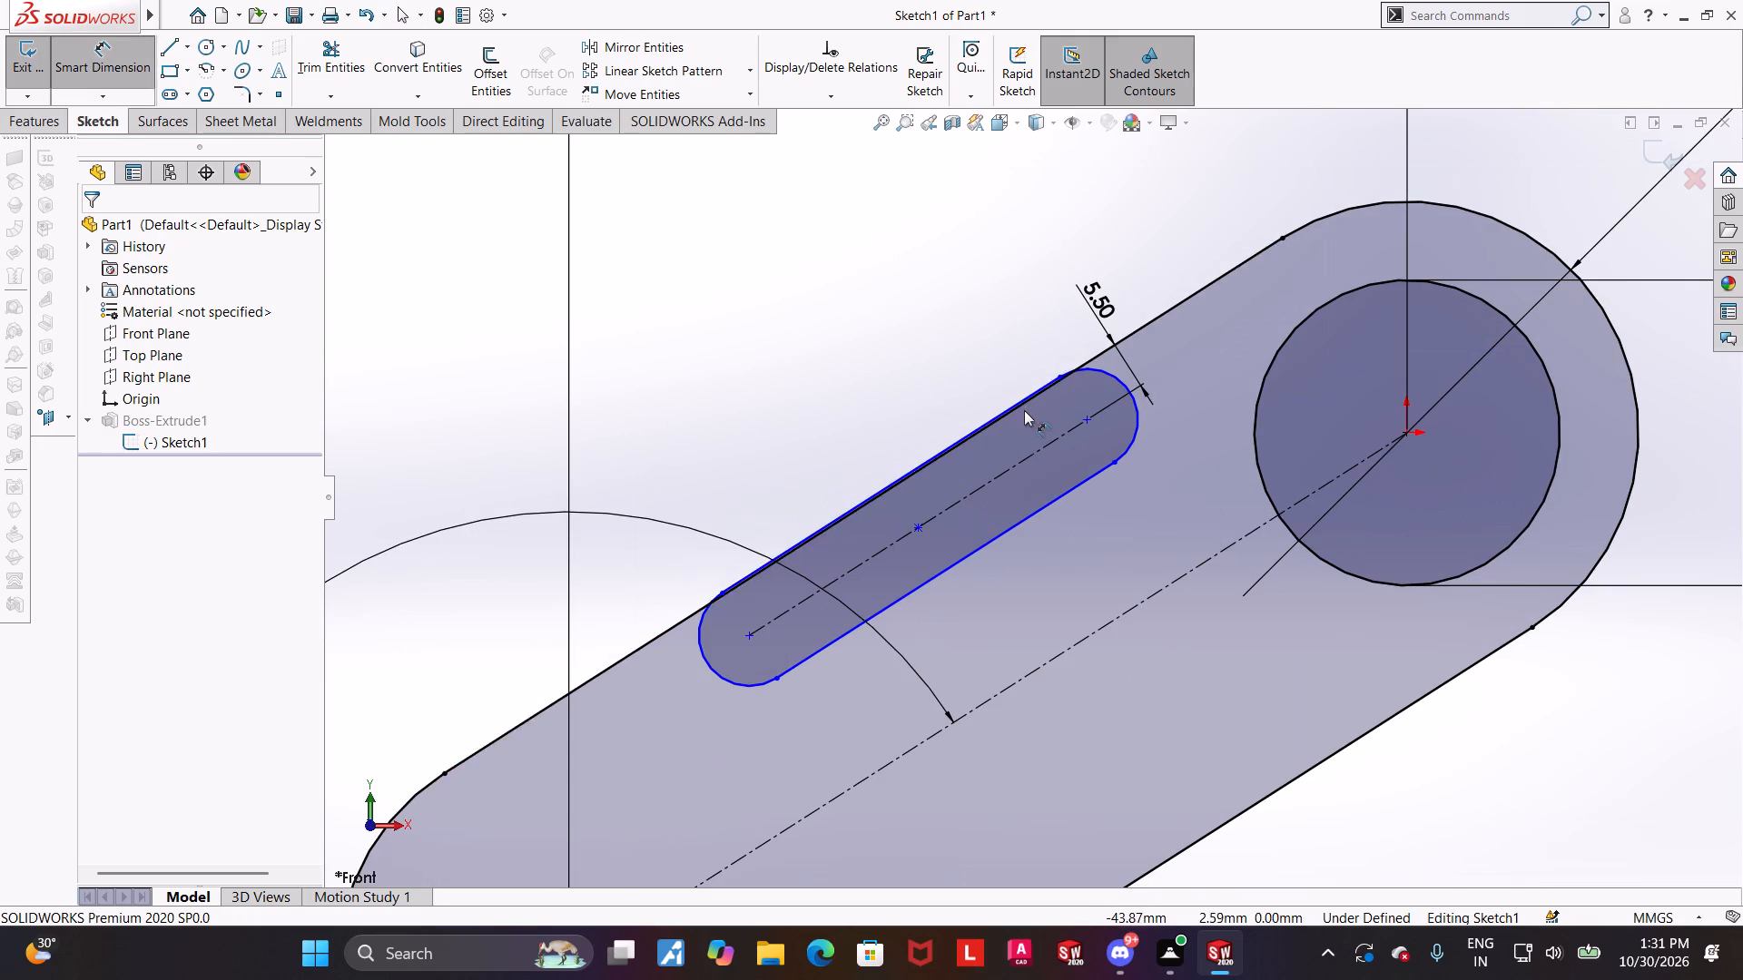
{"action": "left_click", "coordinate": [1019, 399]}
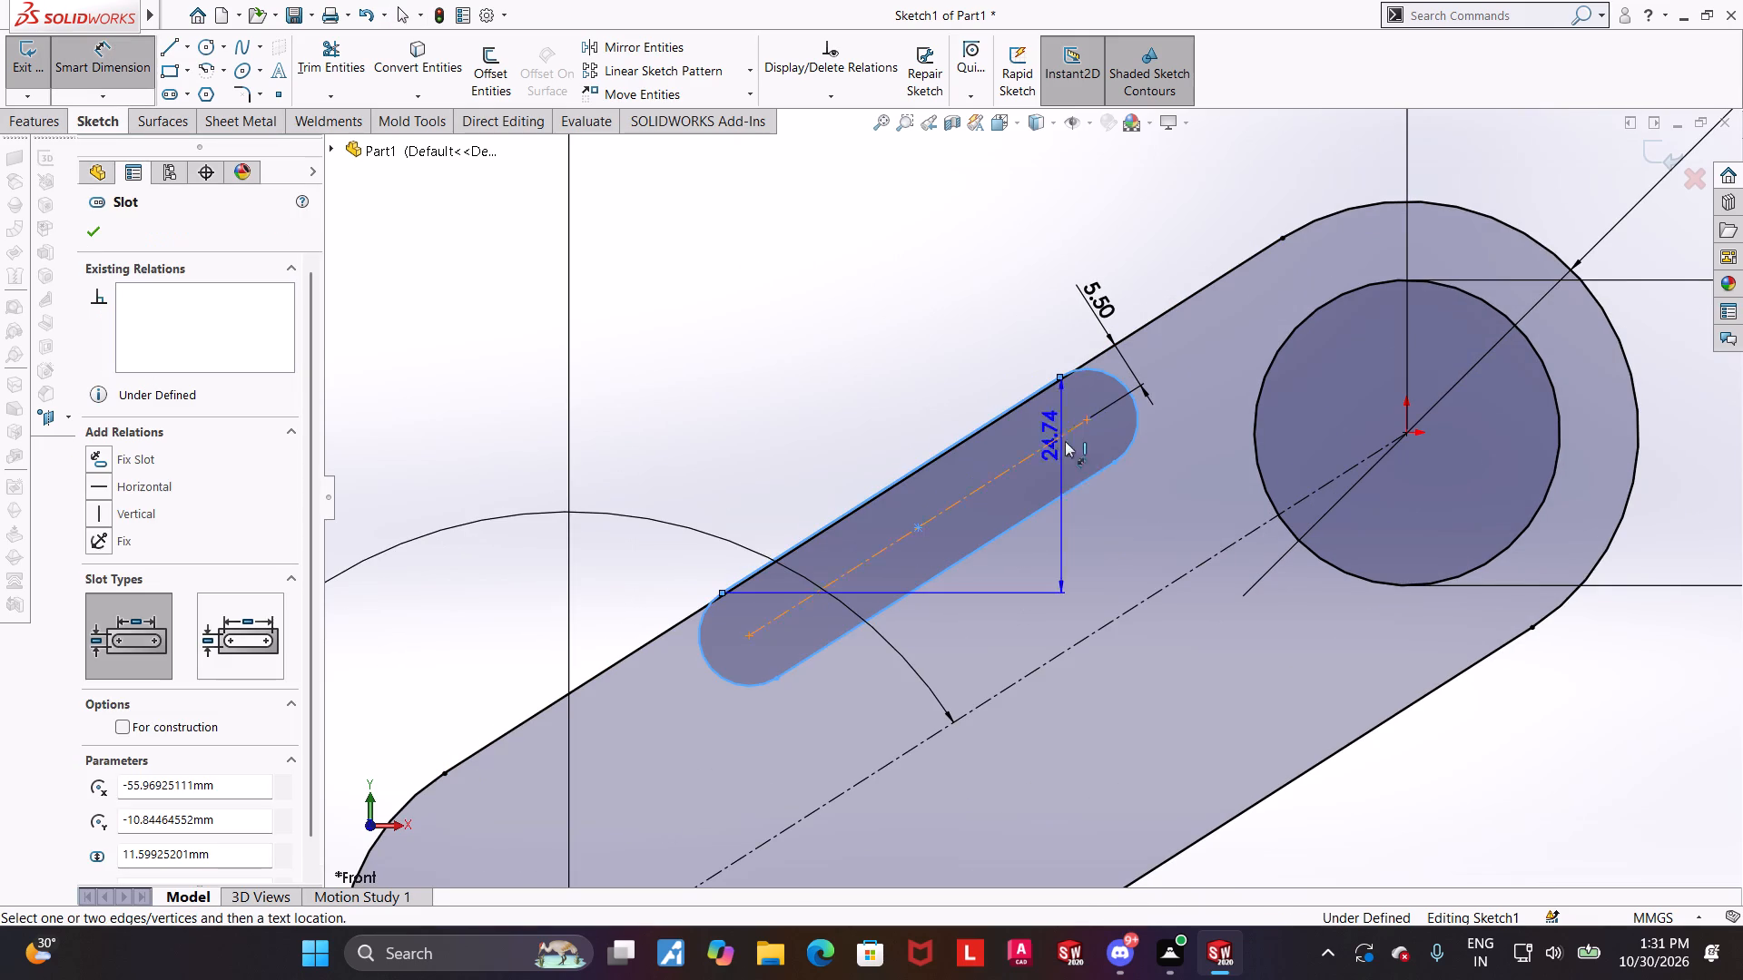
{"action": "left_click", "coordinate": [1084, 480]}
{"action": "left_click", "coordinate": [1172, 384]}
{"action": "type", "text": "10"}
{"action": "key", "text": "Return"}
{"action": "key", "text": "Escape"}
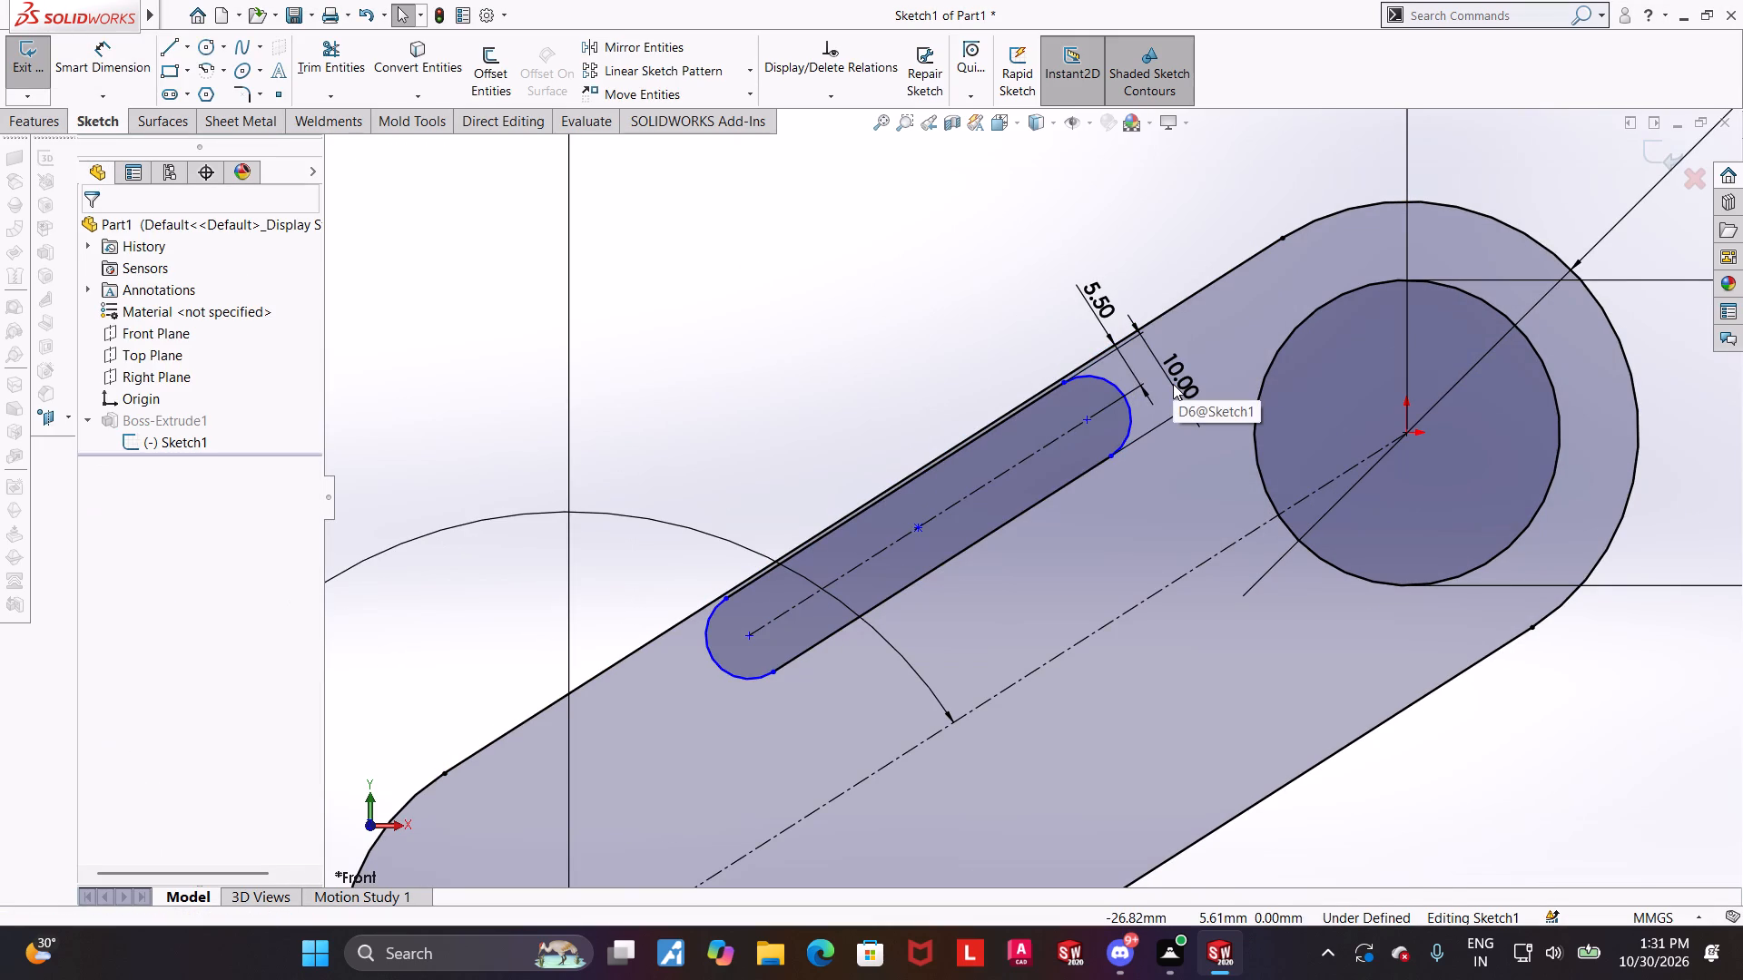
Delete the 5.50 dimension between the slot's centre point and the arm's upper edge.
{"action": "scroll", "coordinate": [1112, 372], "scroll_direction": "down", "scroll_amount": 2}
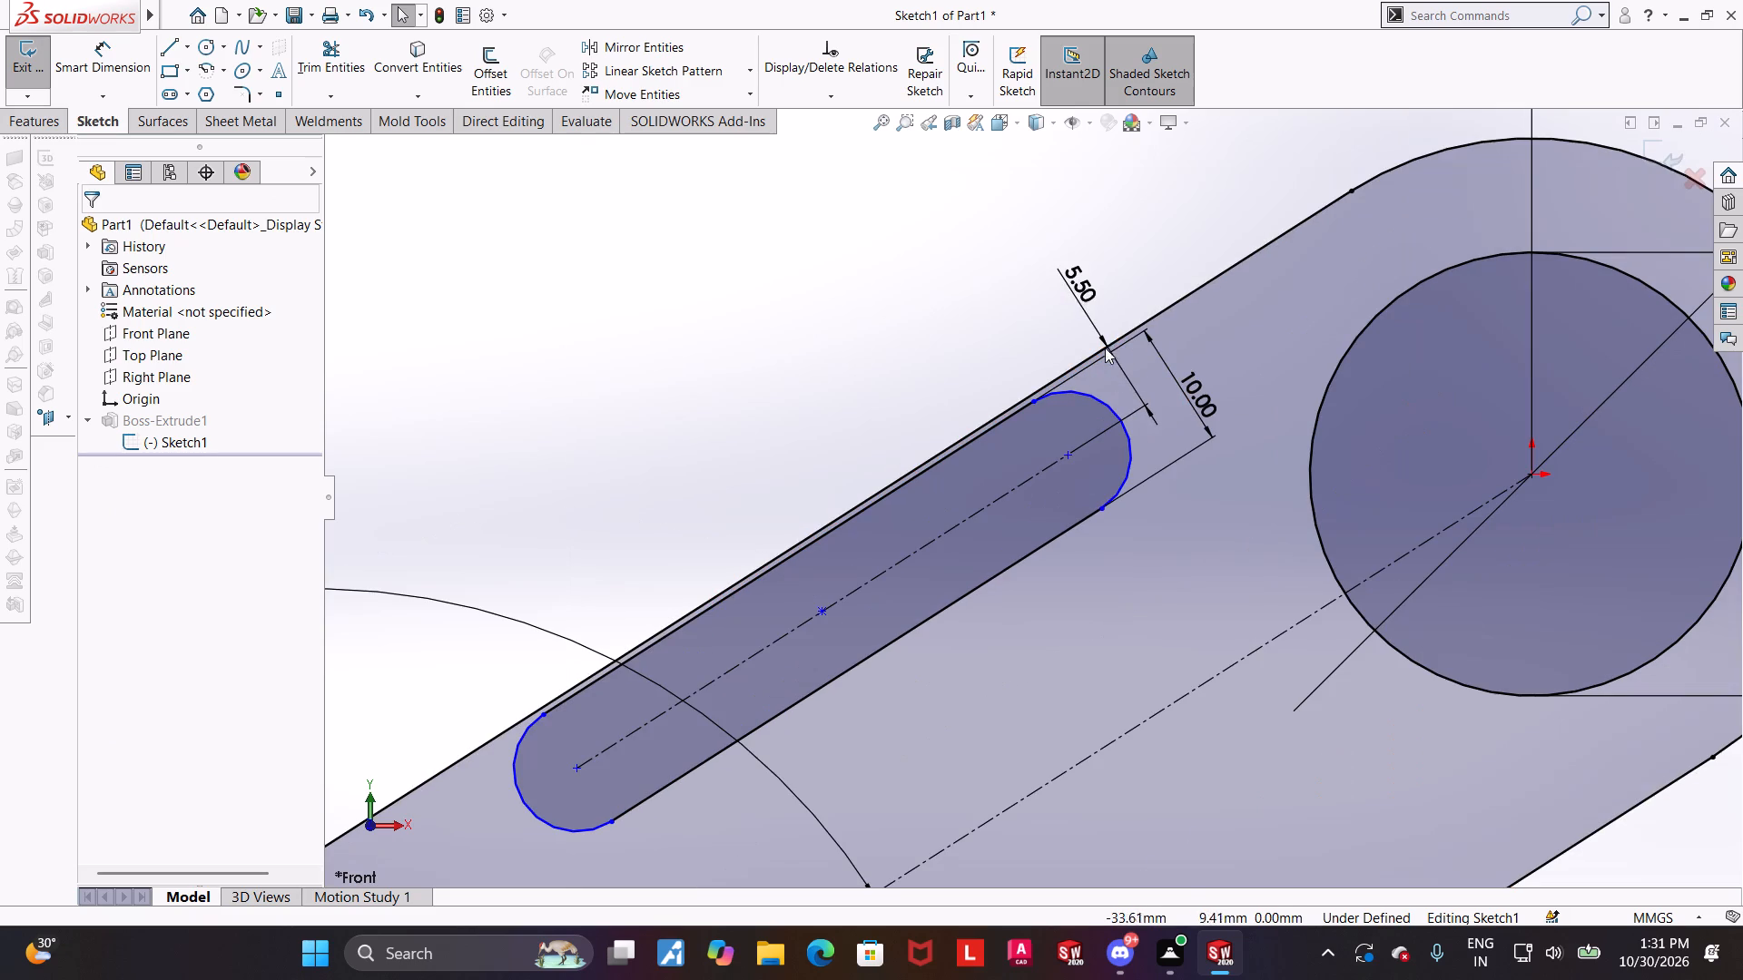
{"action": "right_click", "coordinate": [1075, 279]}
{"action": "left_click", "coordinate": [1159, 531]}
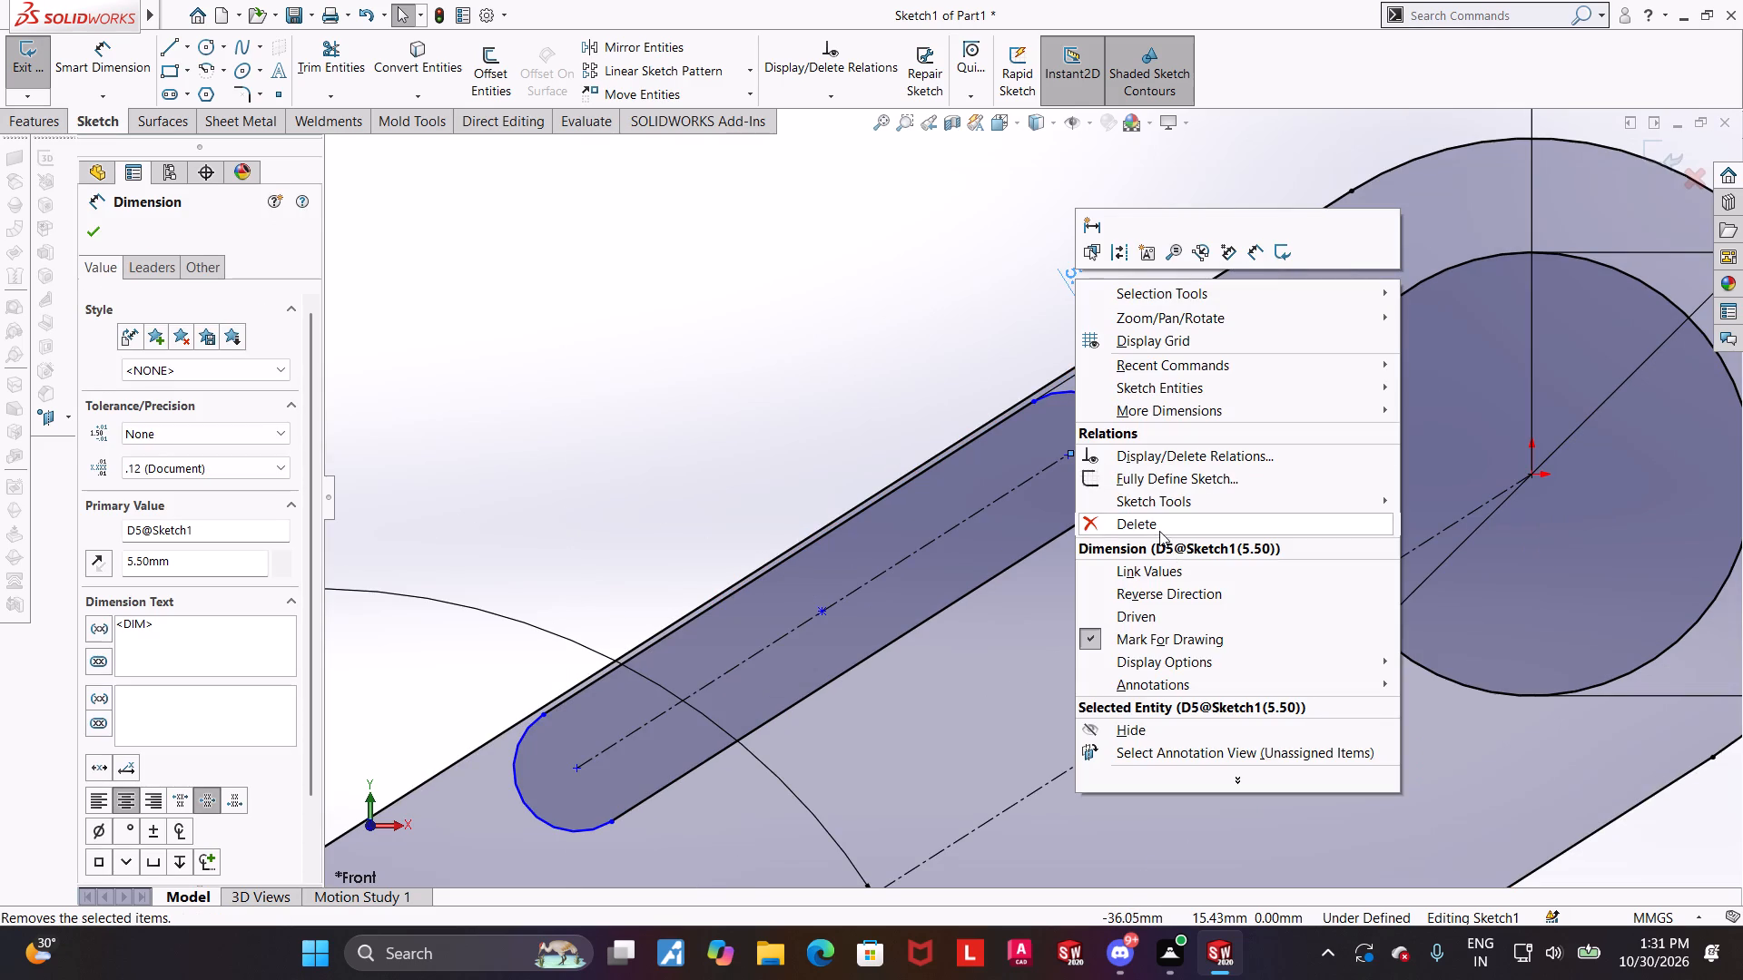
Dimension the gap between the arm's upper edge and the slot's nearest straight side as 5.5 mm.
{"action": "scroll", "coordinate": [991, 367], "scroll_direction": "down", "scroll_amount": 3}
{"action": "left_click", "coordinate": [144, 66]}
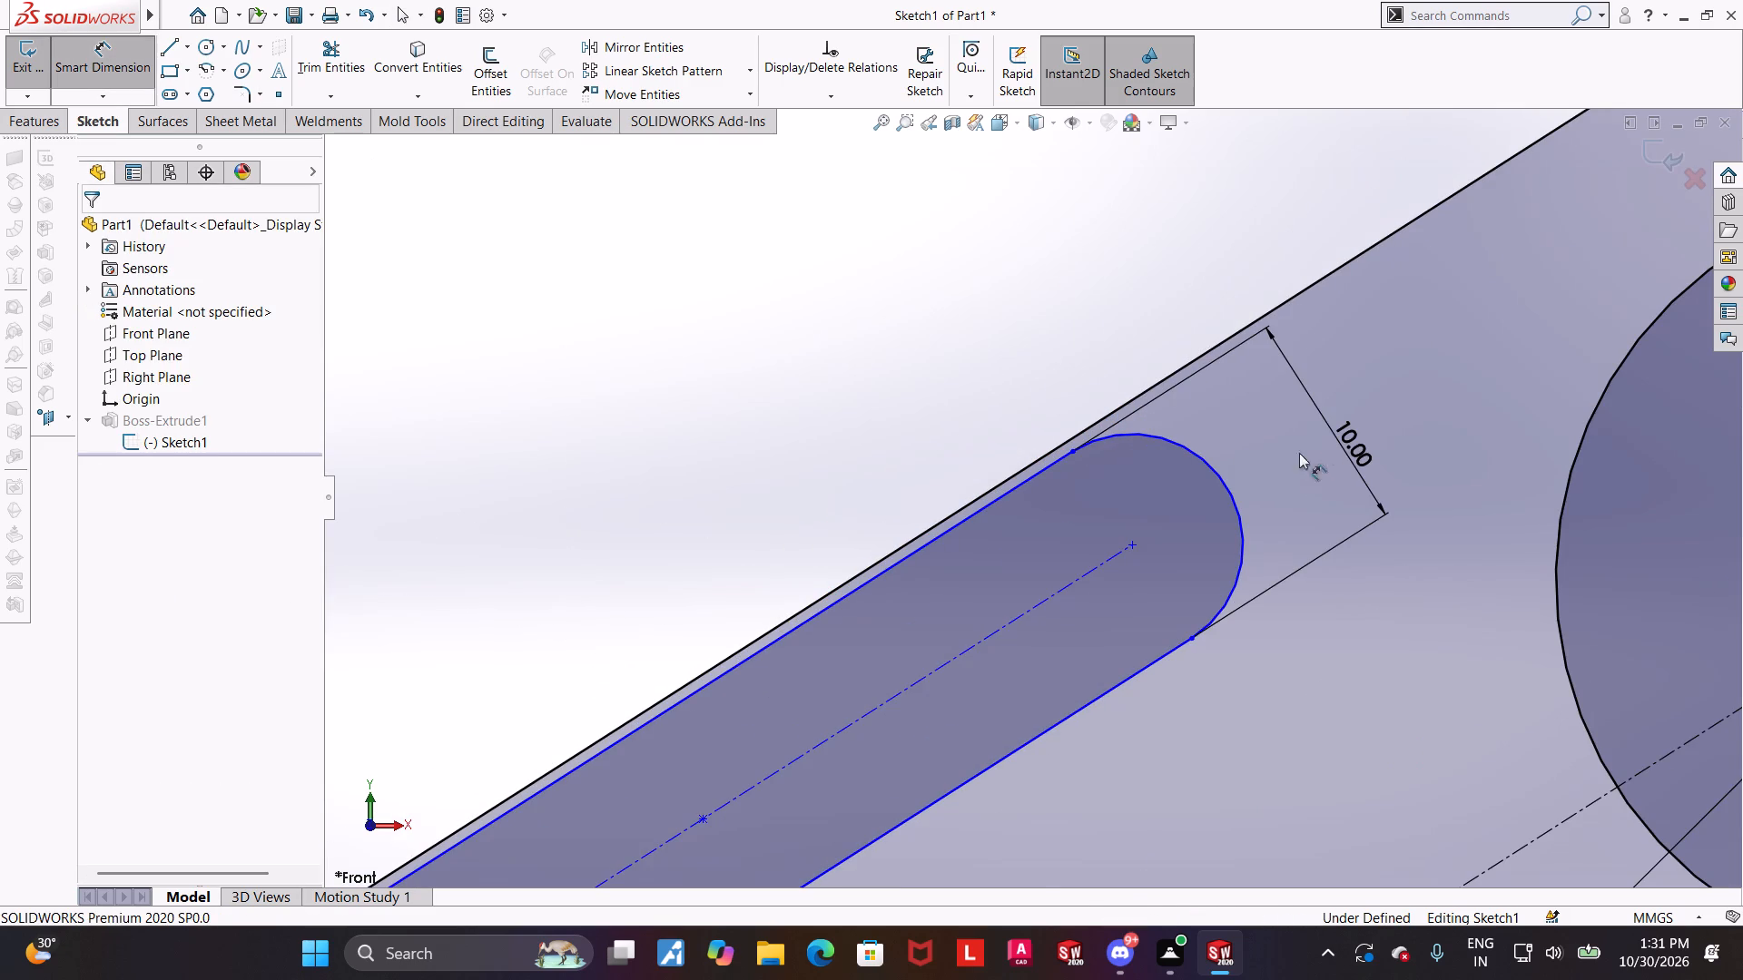
{"action": "left_click", "coordinate": [1041, 455]}
{"action": "left_click", "coordinate": [1048, 469]}
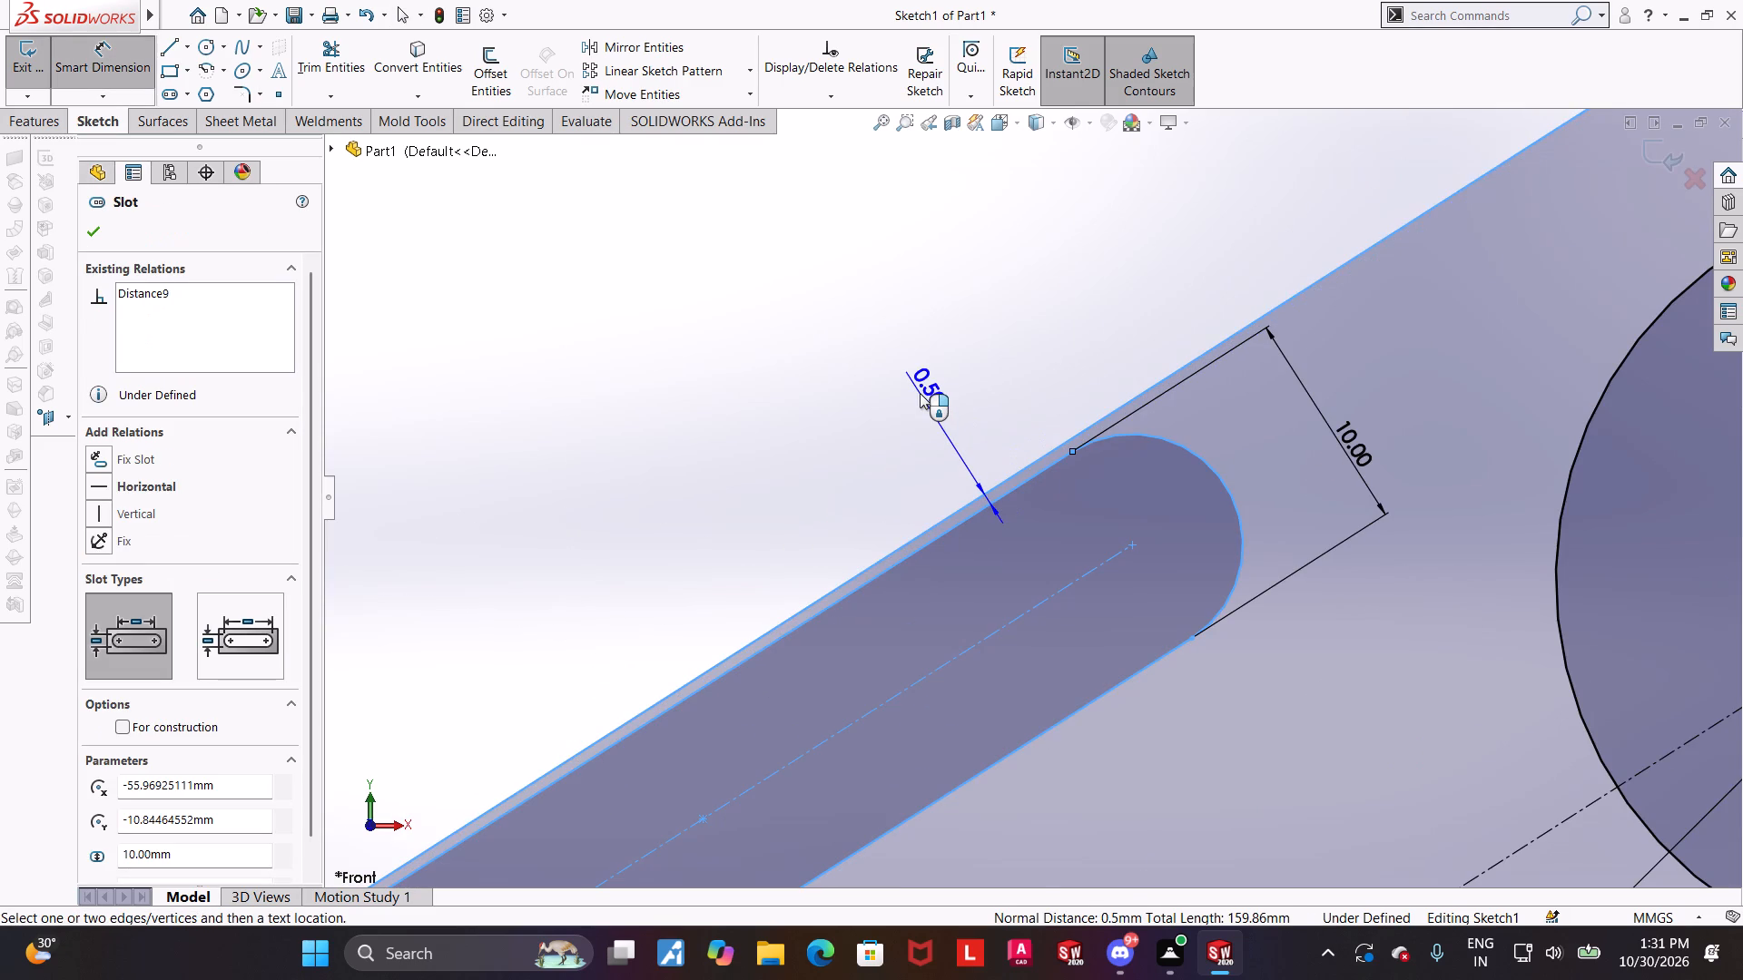
{"action": "left_click", "coordinate": [920, 393]}
{"action": "type", "text": "5.5"}
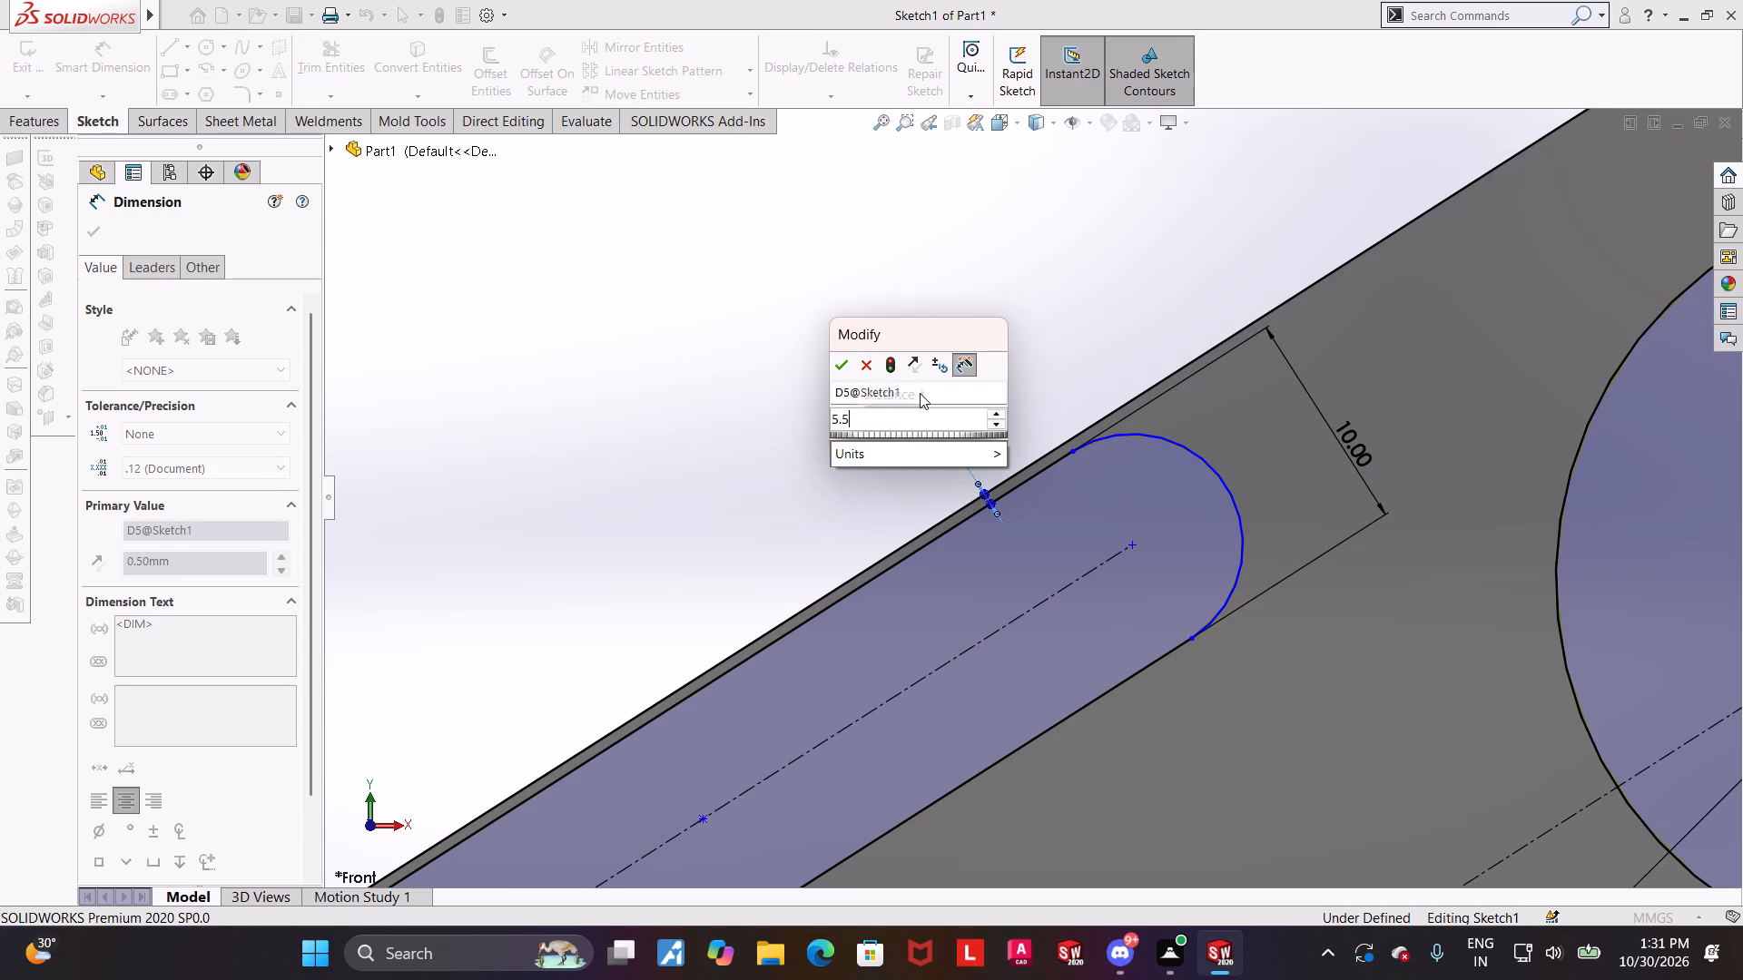
{"action": "key", "text": "Return"}
{"action": "key", "text": "Escape"}
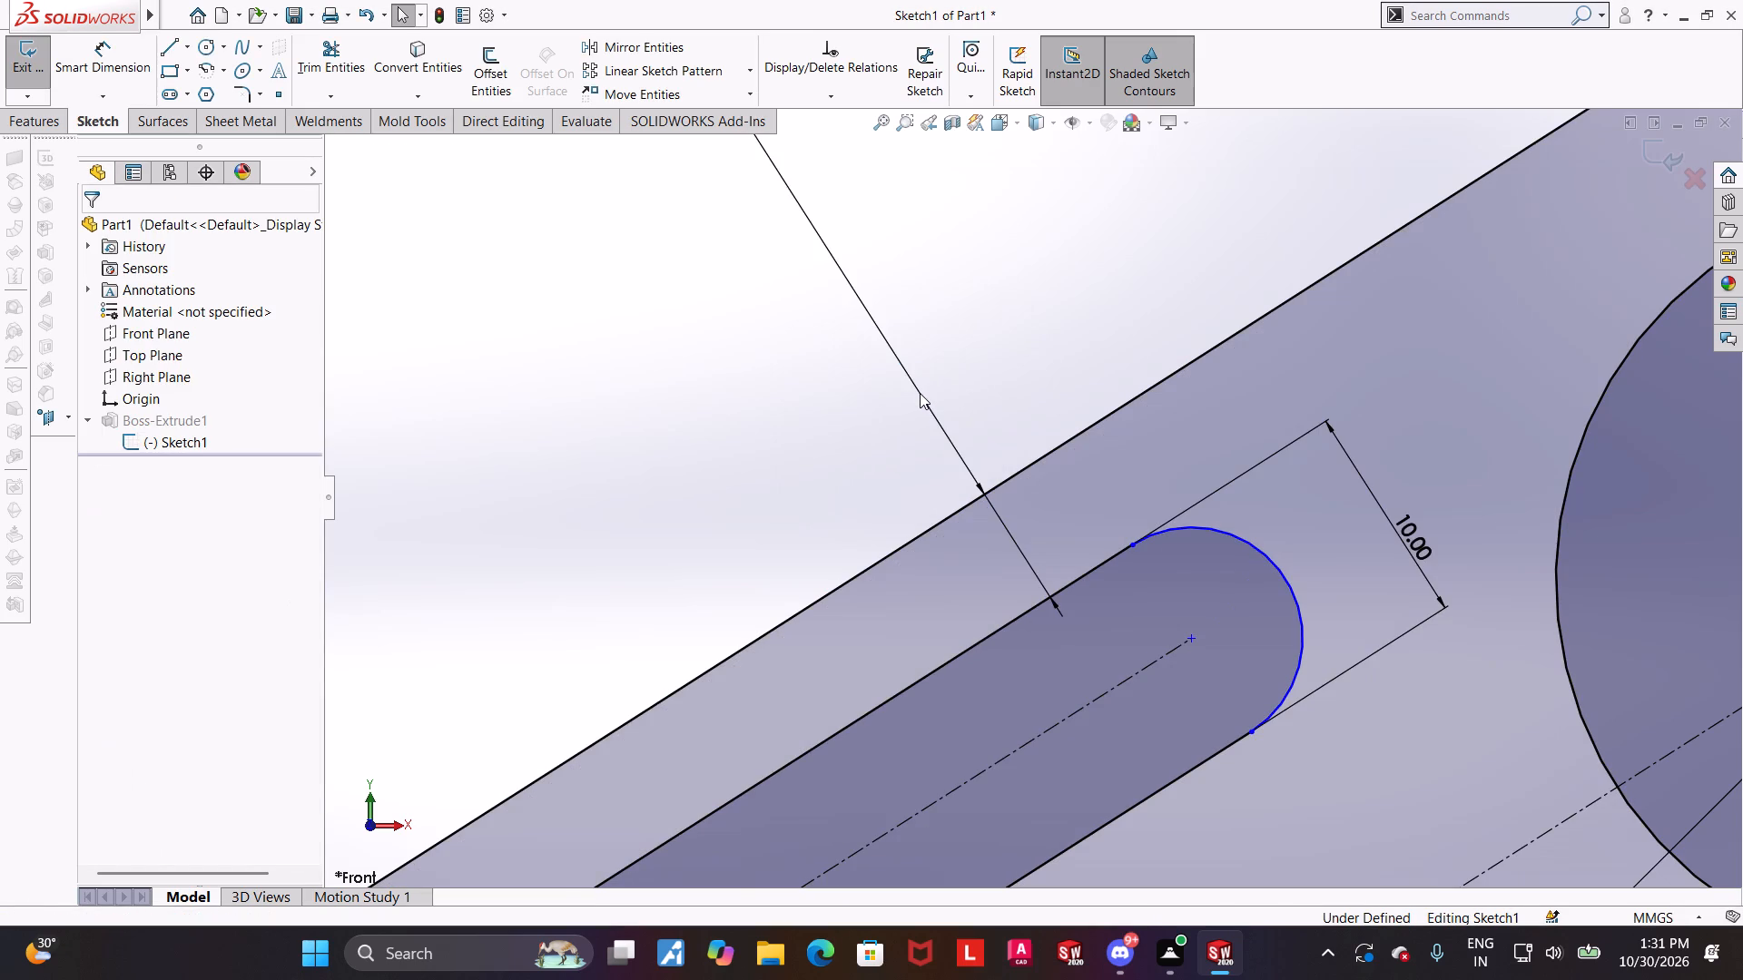
Sketch a second straight slot on the arm's centreline, about 46 mm between end centres and about 11 mm wide.
{"action": "scroll", "coordinate": [917, 414], "scroll_direction": "up", "scroll_amount": 4}
{"action": "scroll", "coordinate": [1062, 463], "scroll_direction": "up", "scroll_amount": 6}
{"action": "scroll", "coordinate": [1110, 514], "scroll_direction": "down", "scroll_amount": 2}
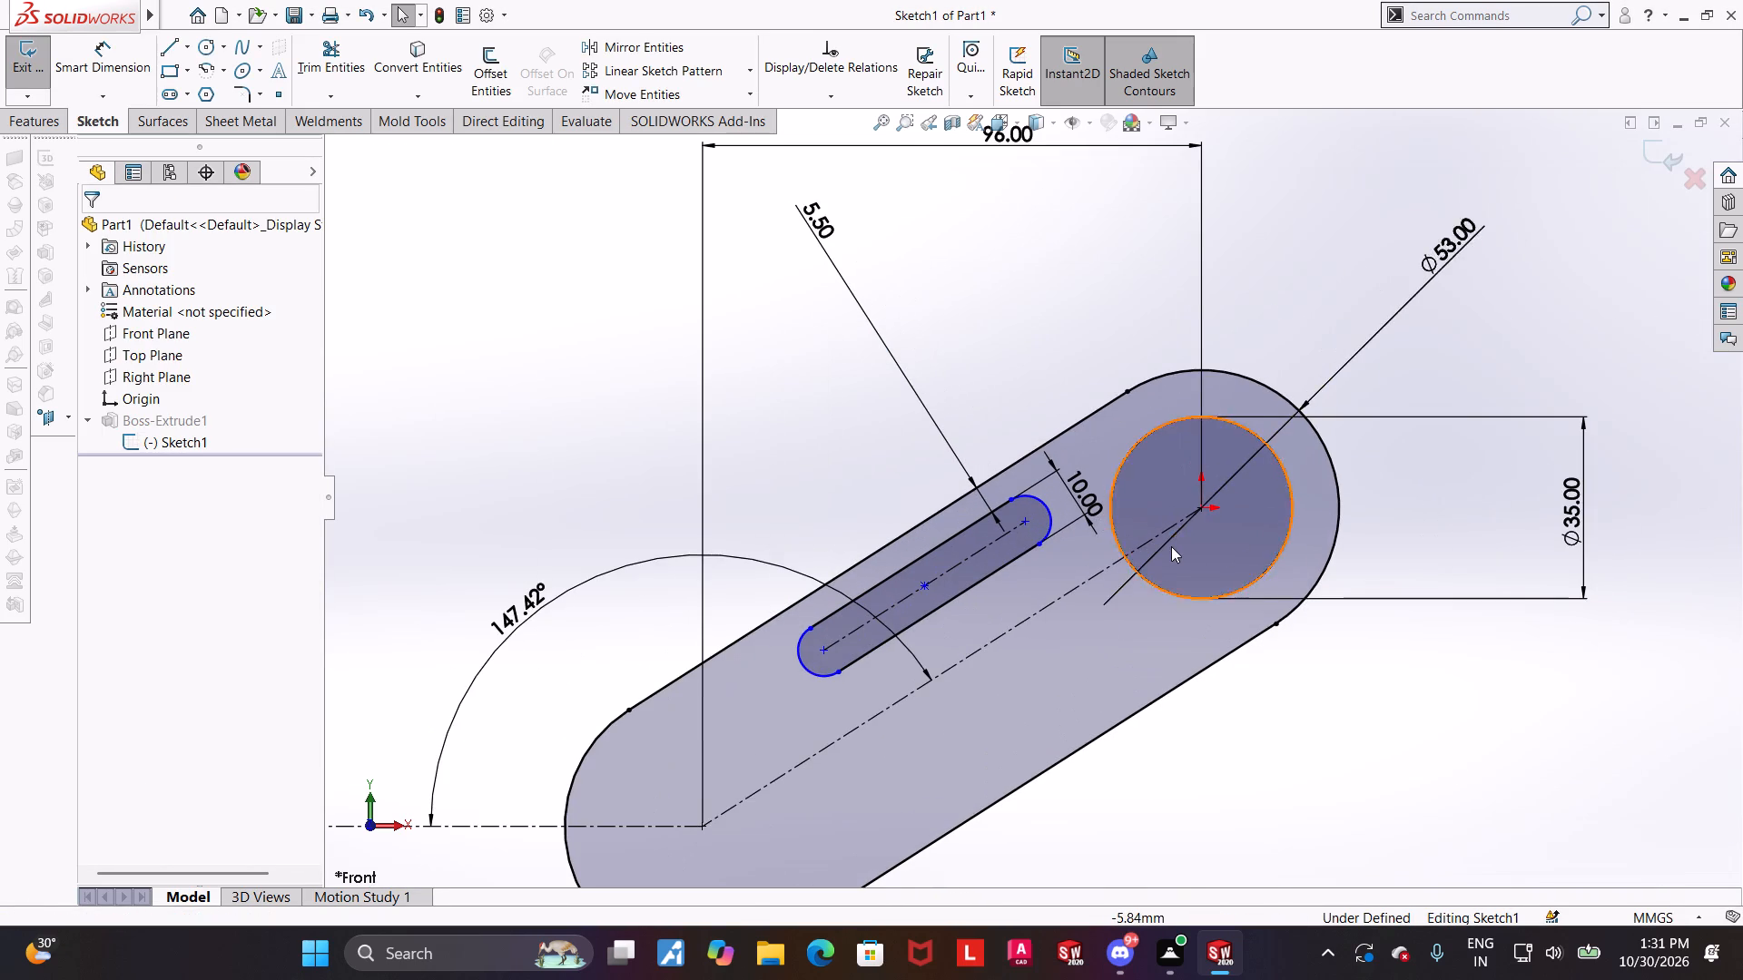
{"action": "scroll", "coordinate": [1171, 548], "scroll_direction": "down", "scroll_amount": 1}
{"action": "scroll", "coordinate": [1055, 577], "scroll_direction": "down", "scroll_amount": 1}
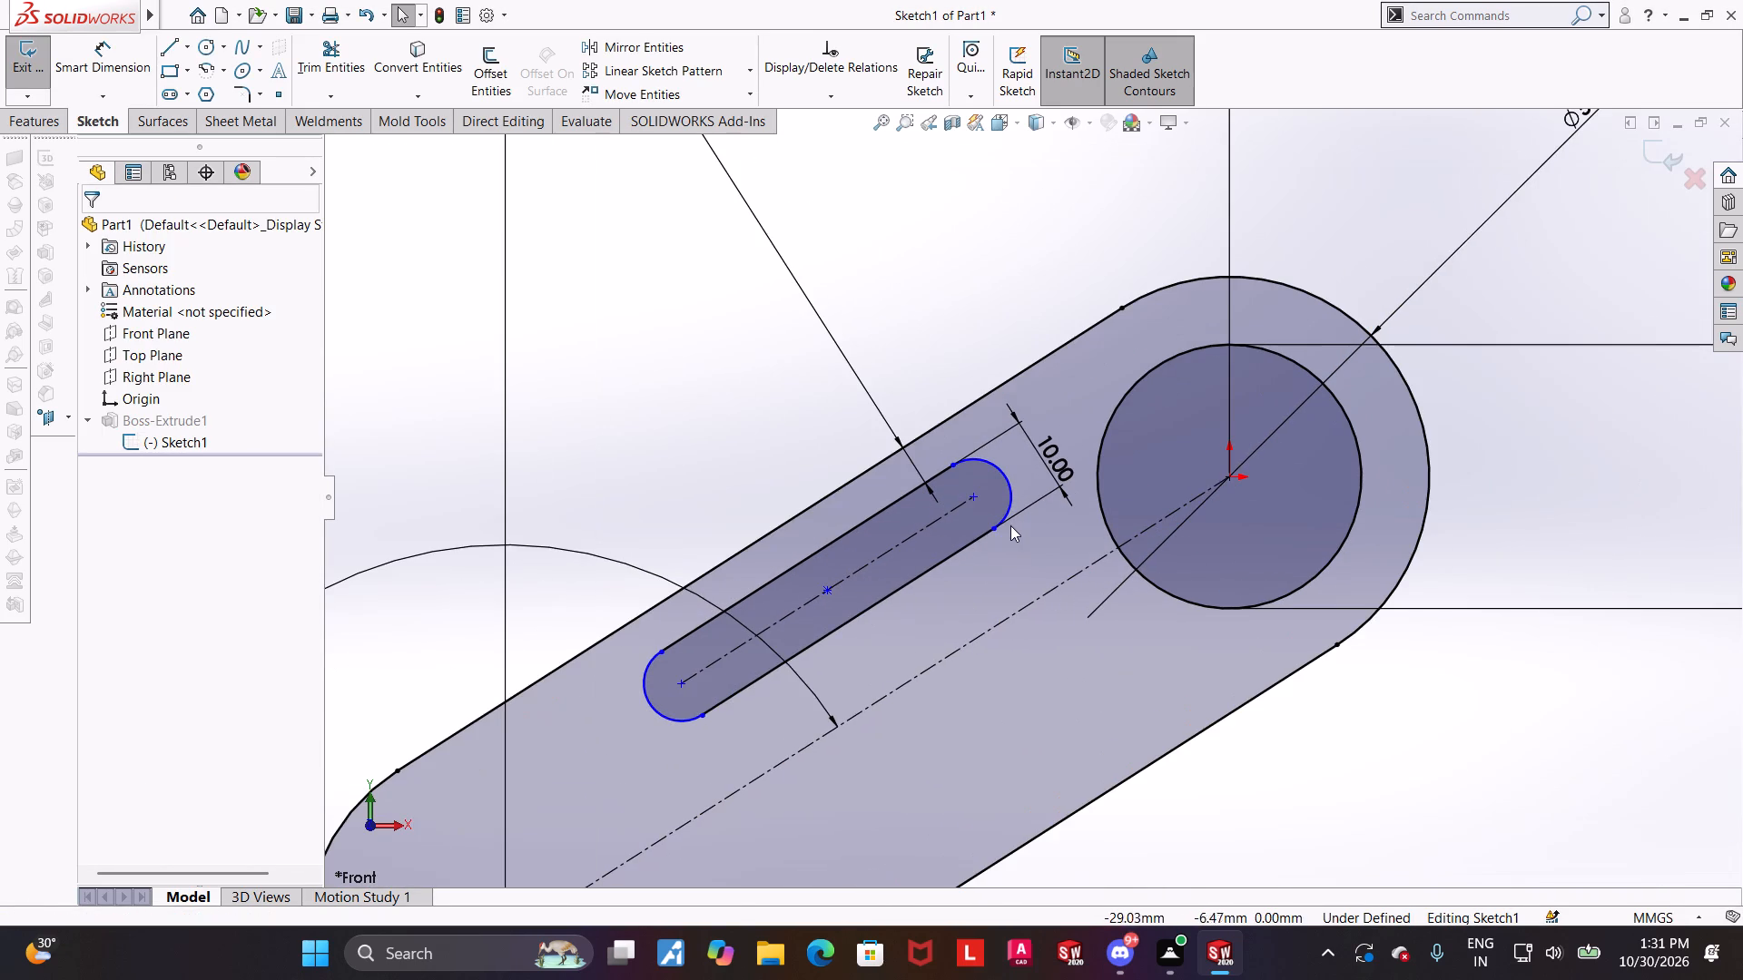
{"action": "left_click", "coordinate": [180, 88]}
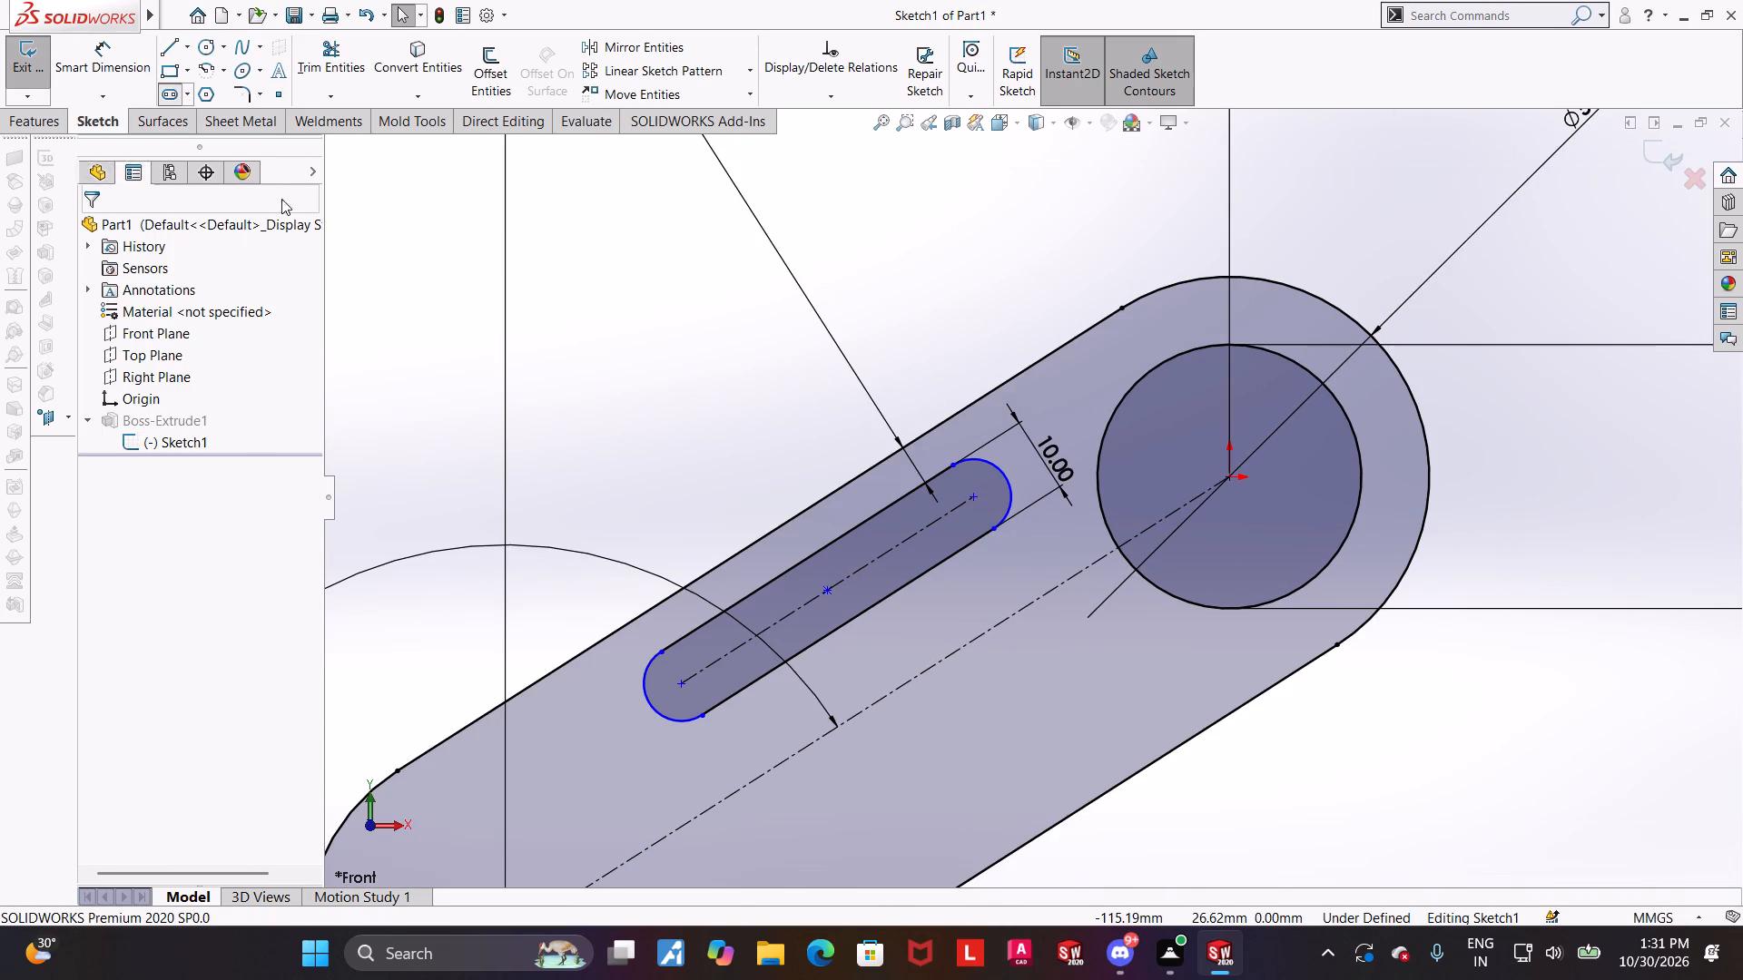
{"action": "left_click", "coordinate": [741, 788]}
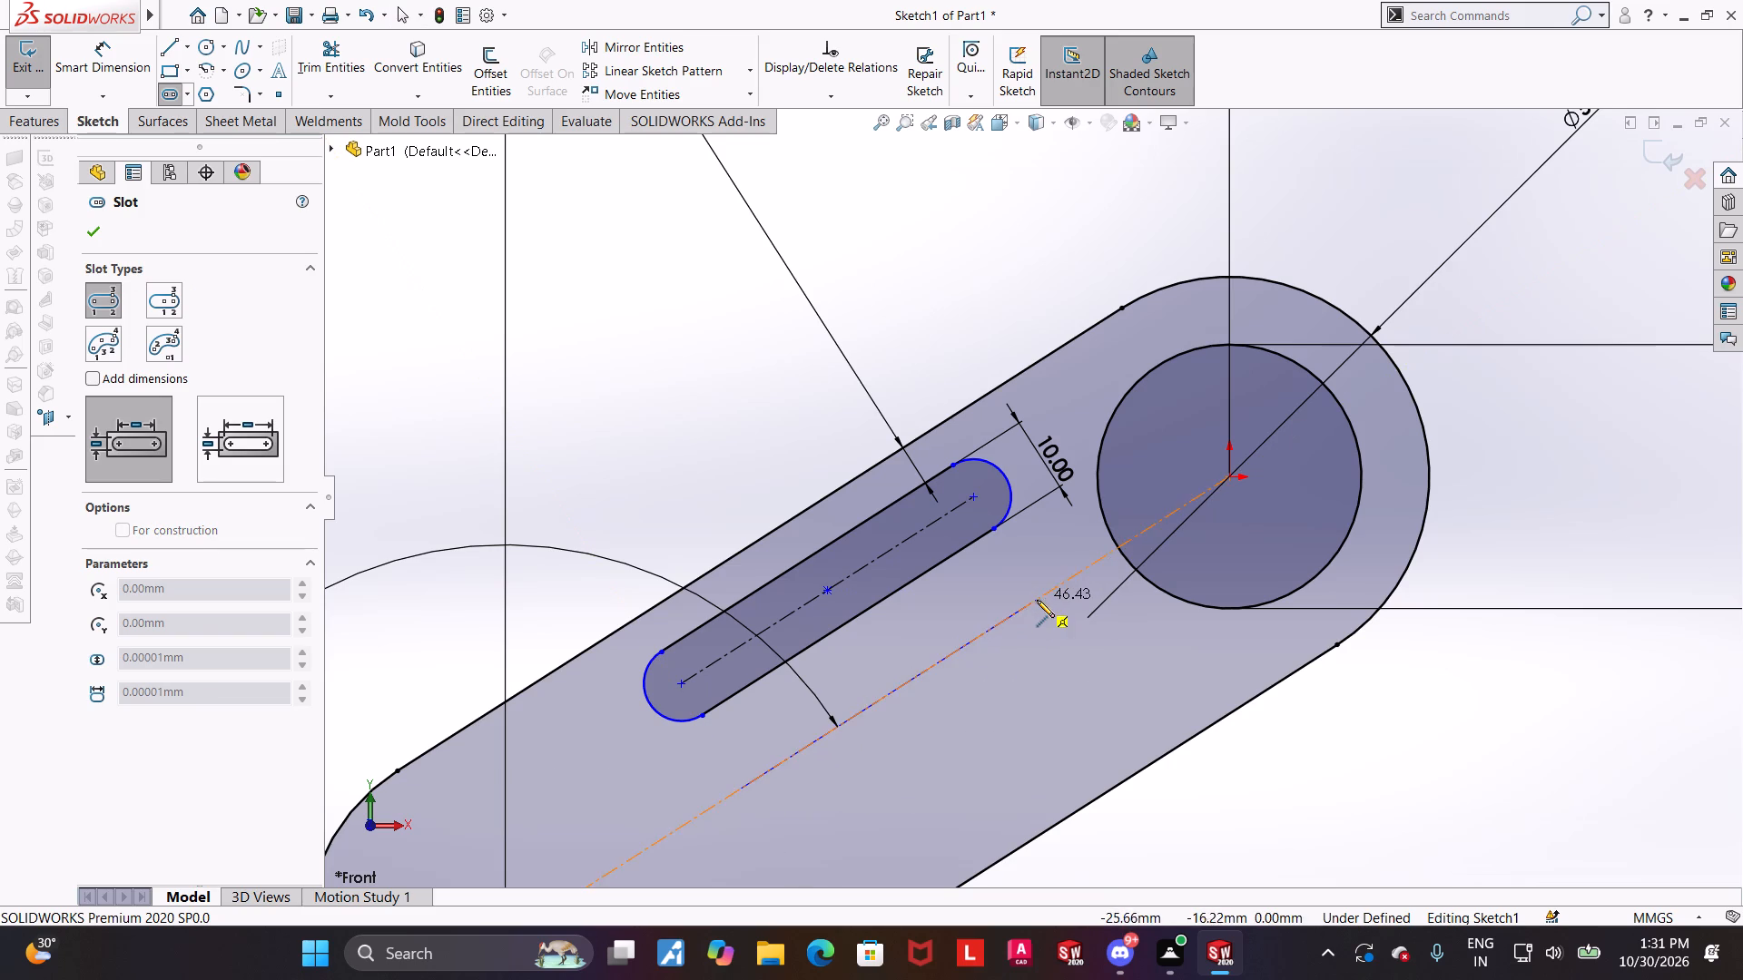
{"action": "left_click", "coordinate": [1037, 601]}
{"action": "left_click", "coordinate": [1059, 536]}
{"action": "key", "text": "Escape"}
{"action": "key", "text": "Escape"}
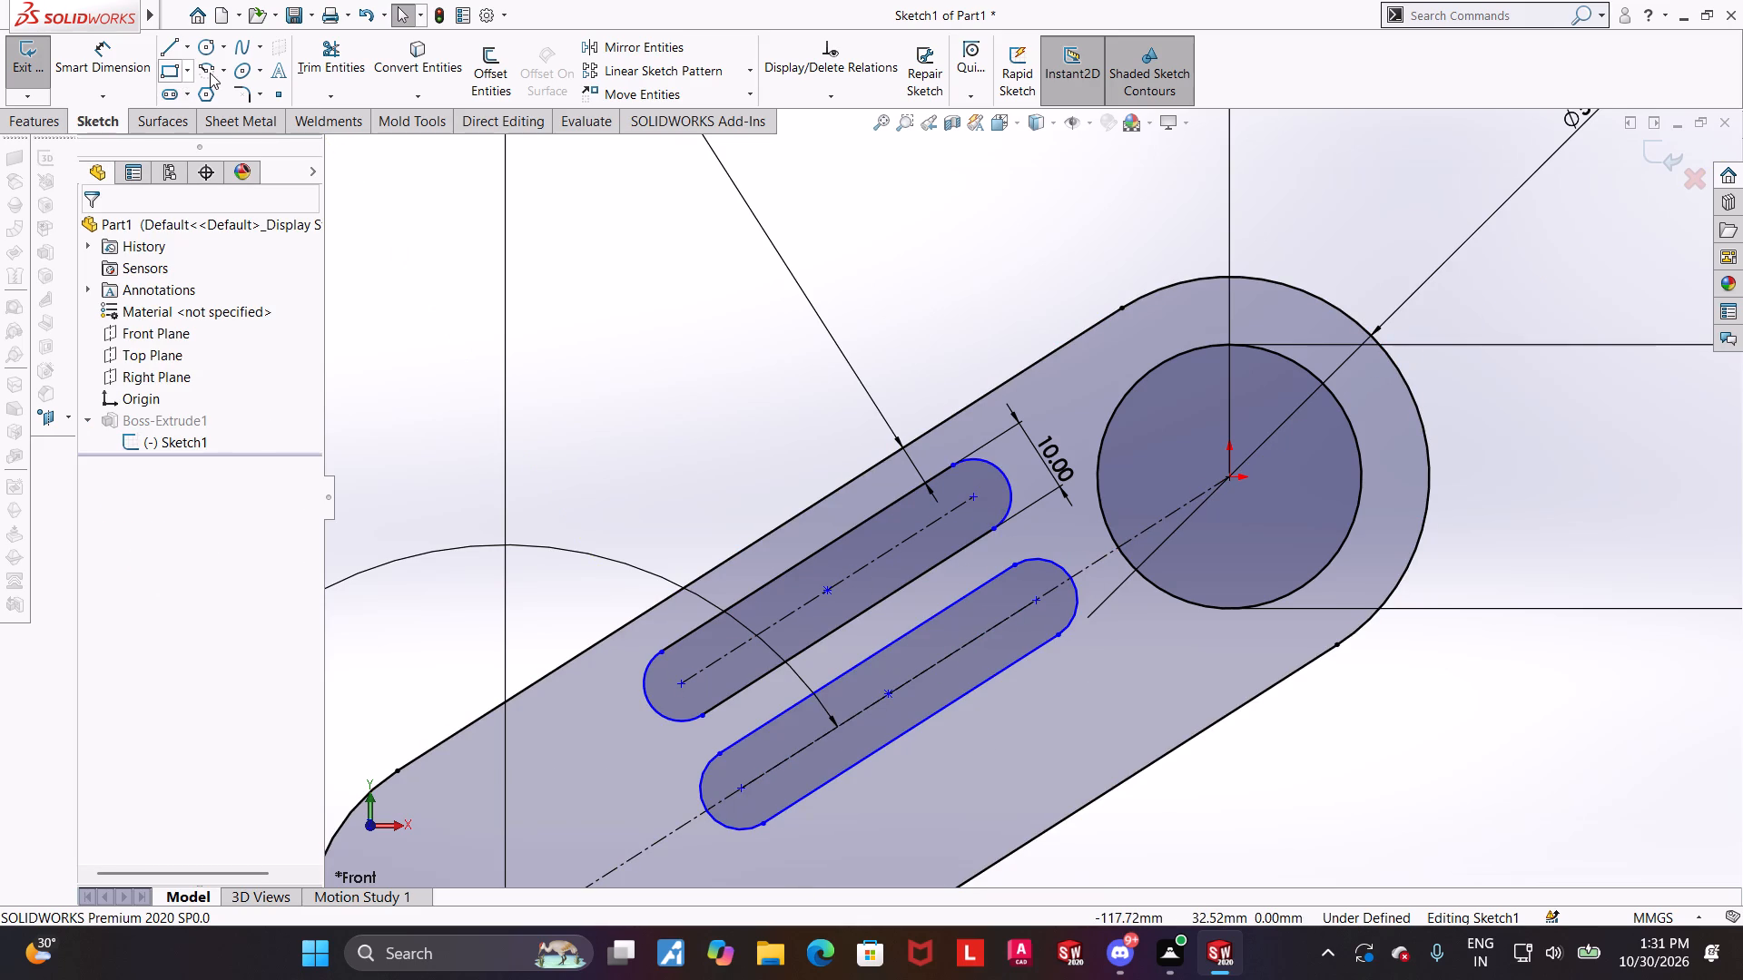
Sketch a third straight slot between the arm's centreline and lower edge, about 48 mm between end centres.
{"action": "left_click", "coordinate": [181, 90]}
{"action": "scroll", "coordinate": [928, 453], "scroll_direction": "up", "scroll_amount": 2}
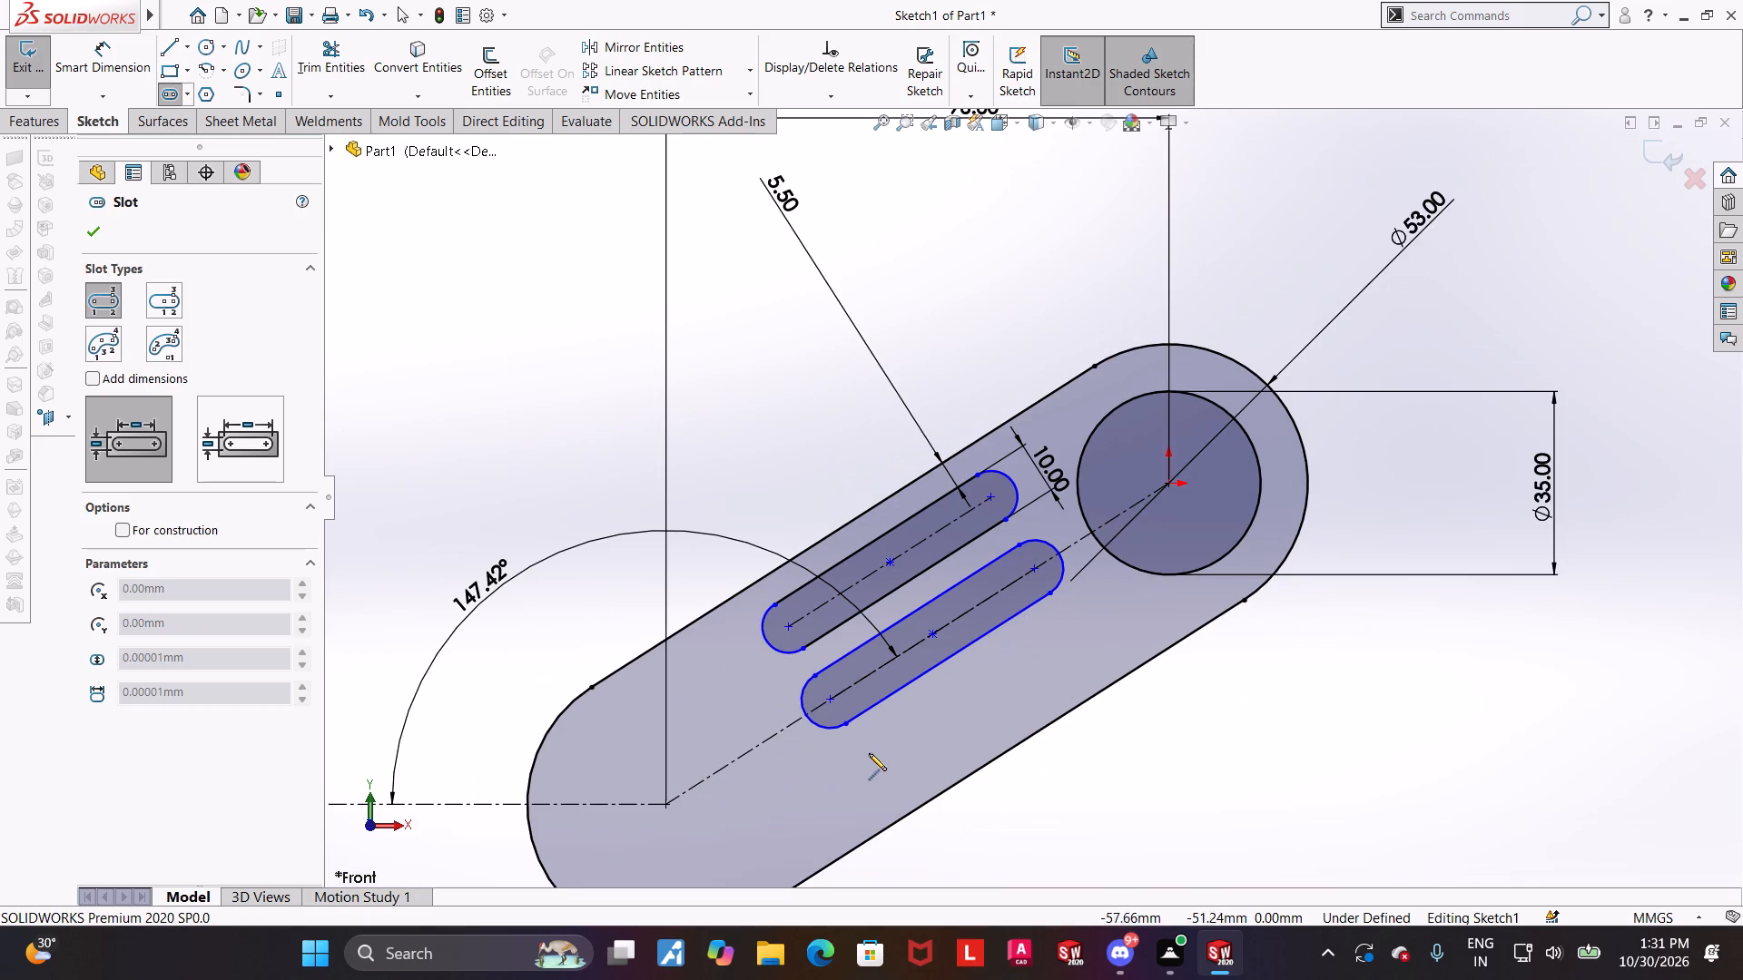
{"action": "left_click", "coordinate": [874, 771]}
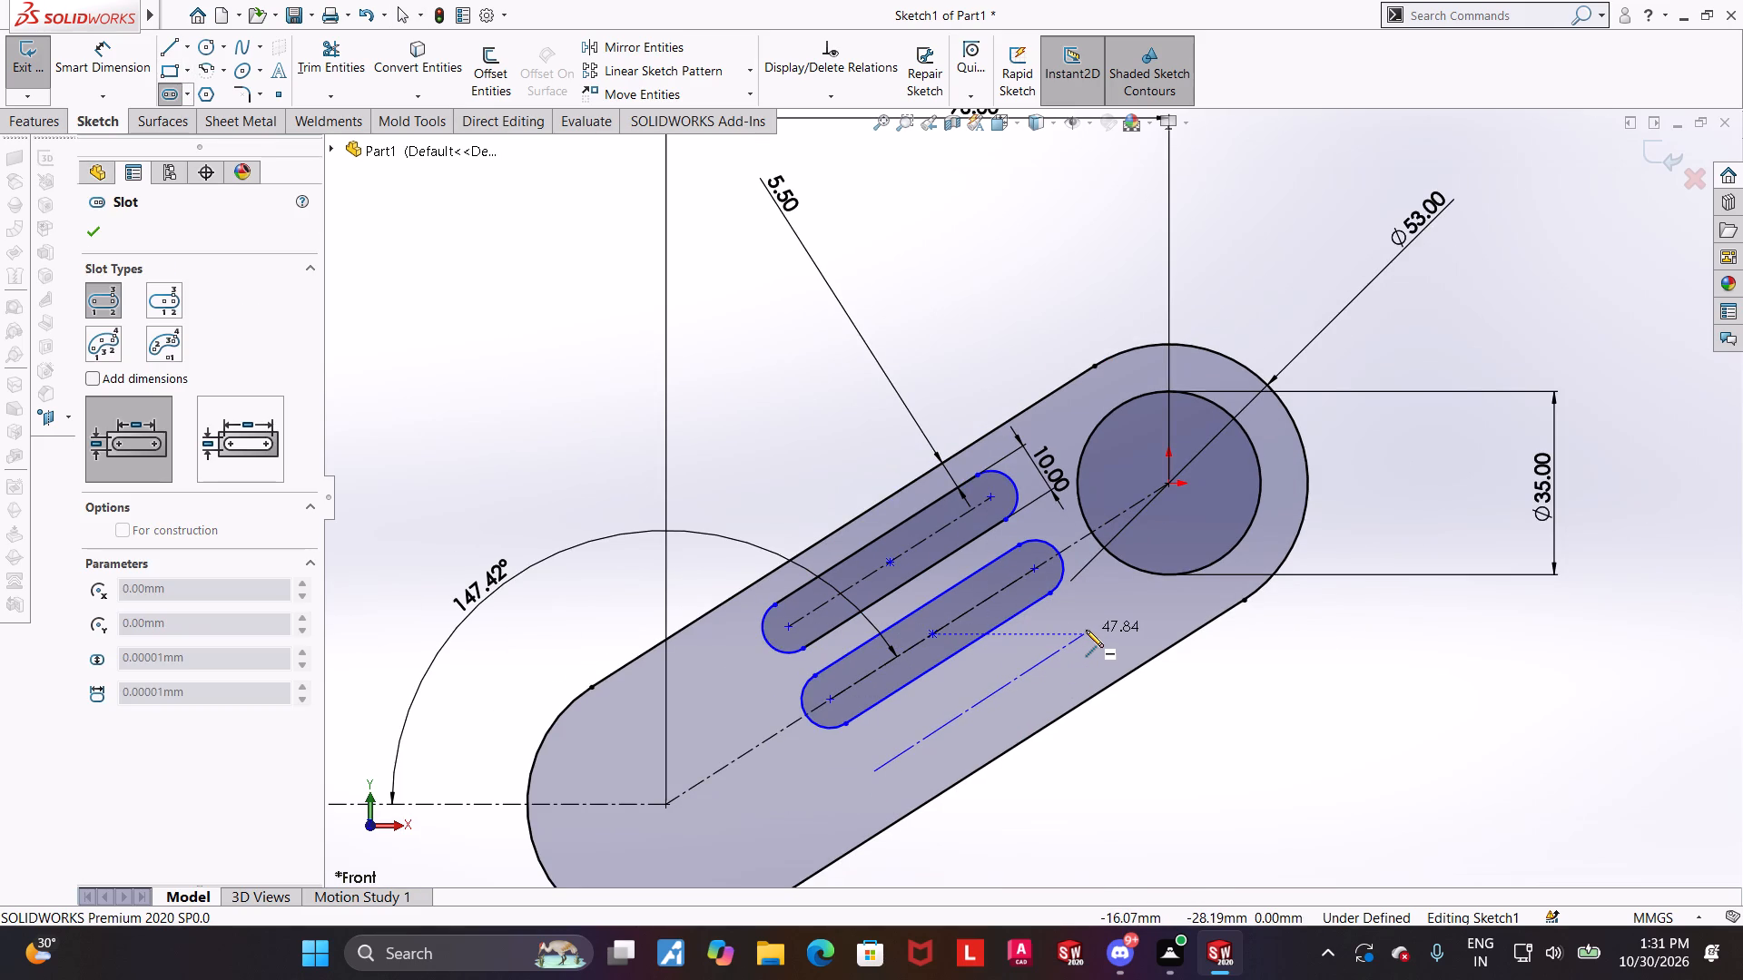
{"action": "left_click", "coordinate": [1086, 630]}
{"action": "left_click", "coordinate": [1118, 656]}
{"action": "key", "text": "Escape"}
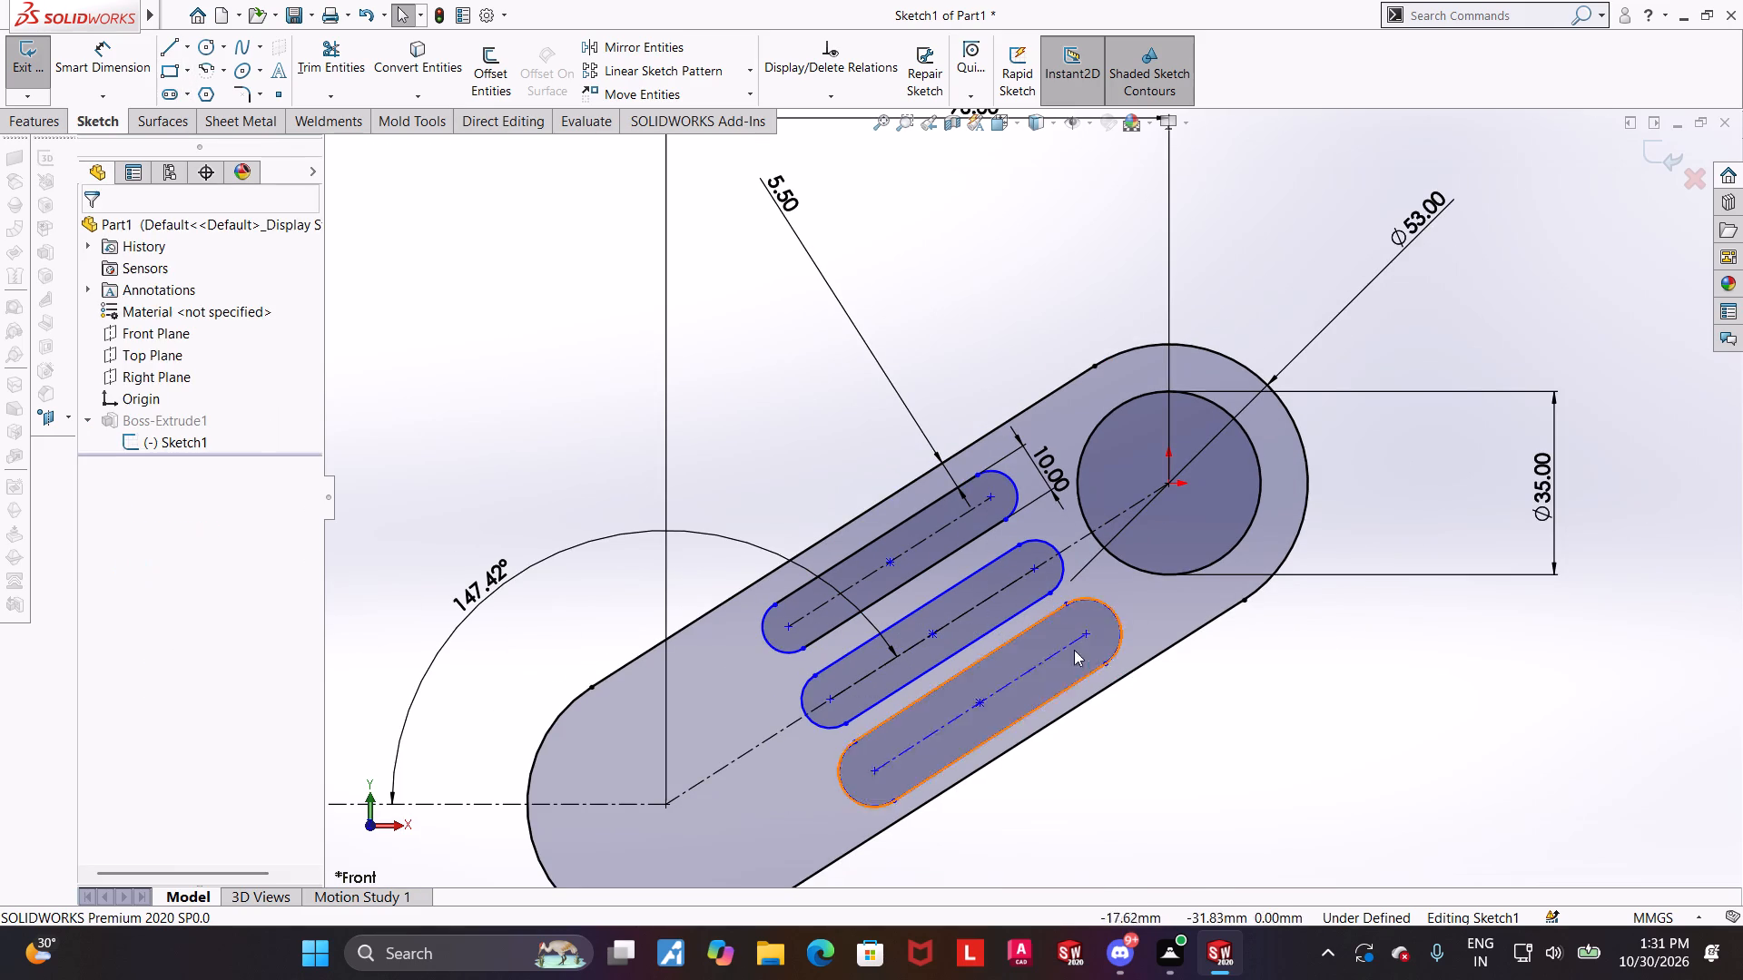
Make the centrelines of the upper and lower slots parallel to the arm's centreline.
{"action": "left_click", "coordinate": [1063, 649]}
{"action": "left_click", "coordinate": [973, 607], "text": "ctrl"}
{"action": "left_click", "coordinate": [926, 542], "text": "ctrl"}
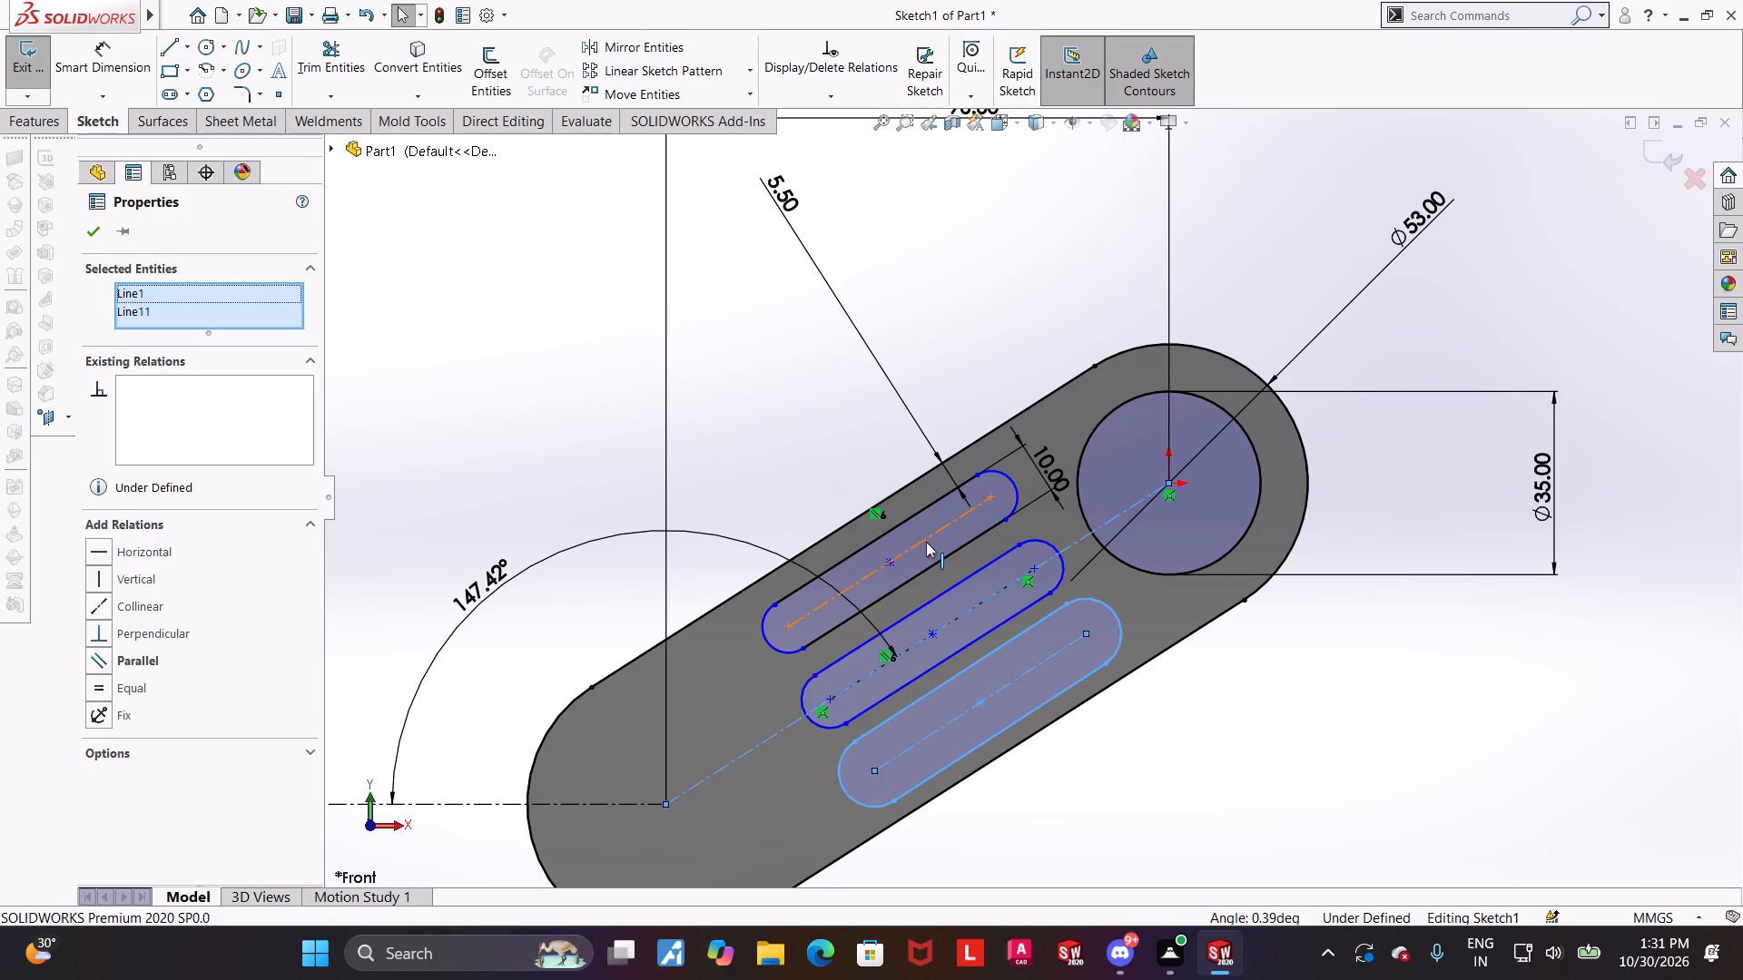
{"action": "left_click", "coordinate": [104, 712]}
{"action": "left_click", "coordinate": [1493, 740]}
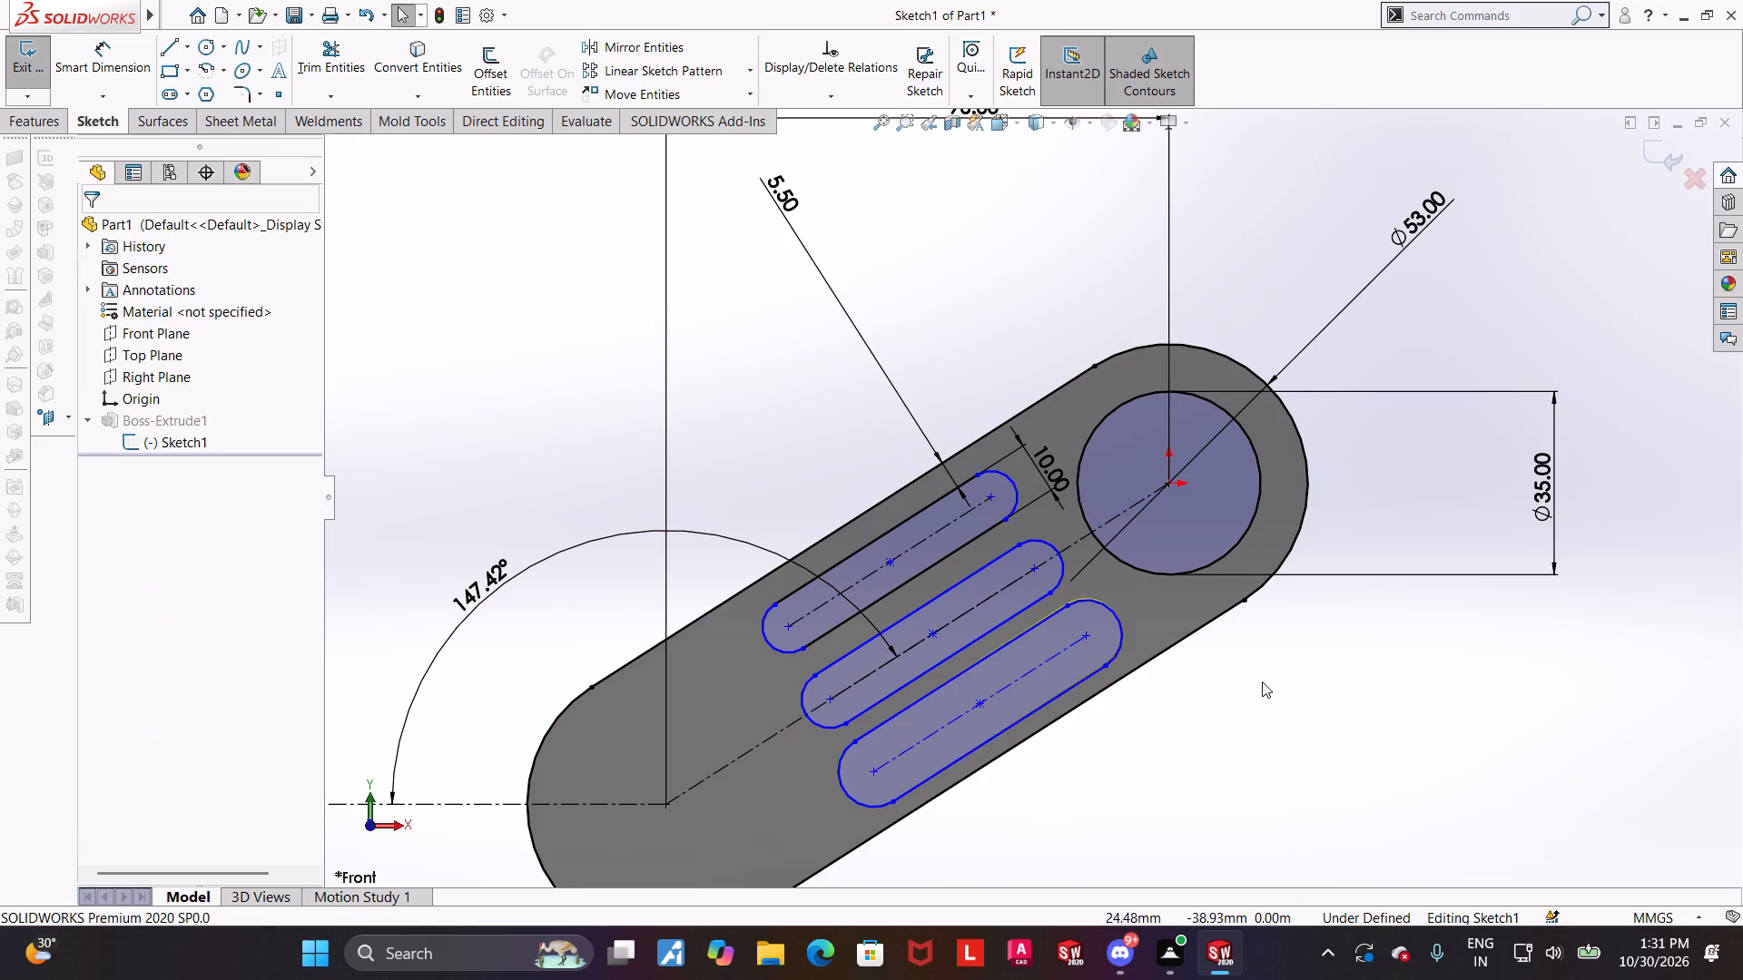
Apply an Equal relation to the upper end arcs of the three slots so their widths match.
{"action": "left_click", "coordinate": [1061, 576], "text": "ctrl"}
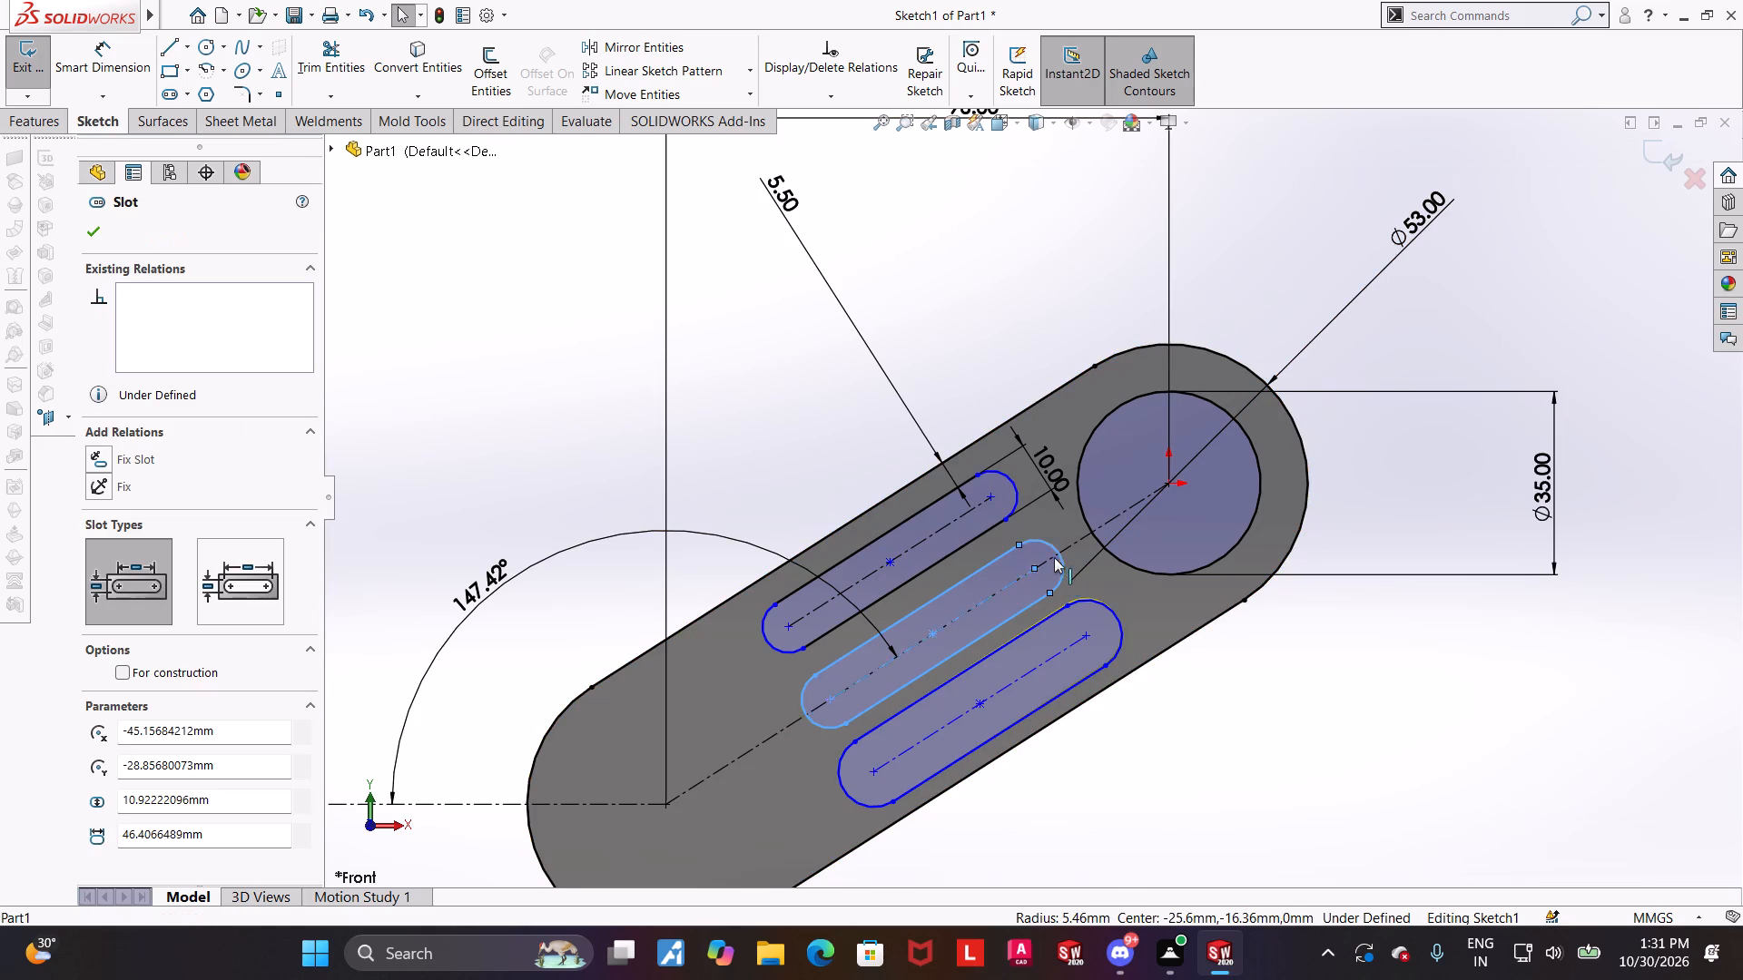
{"action": "left_click", "coordinate": [1013, 503], "text": "ctrl"}
{"action": "left_click", "coordinate": [1112, 608], "text": "ctrl"}
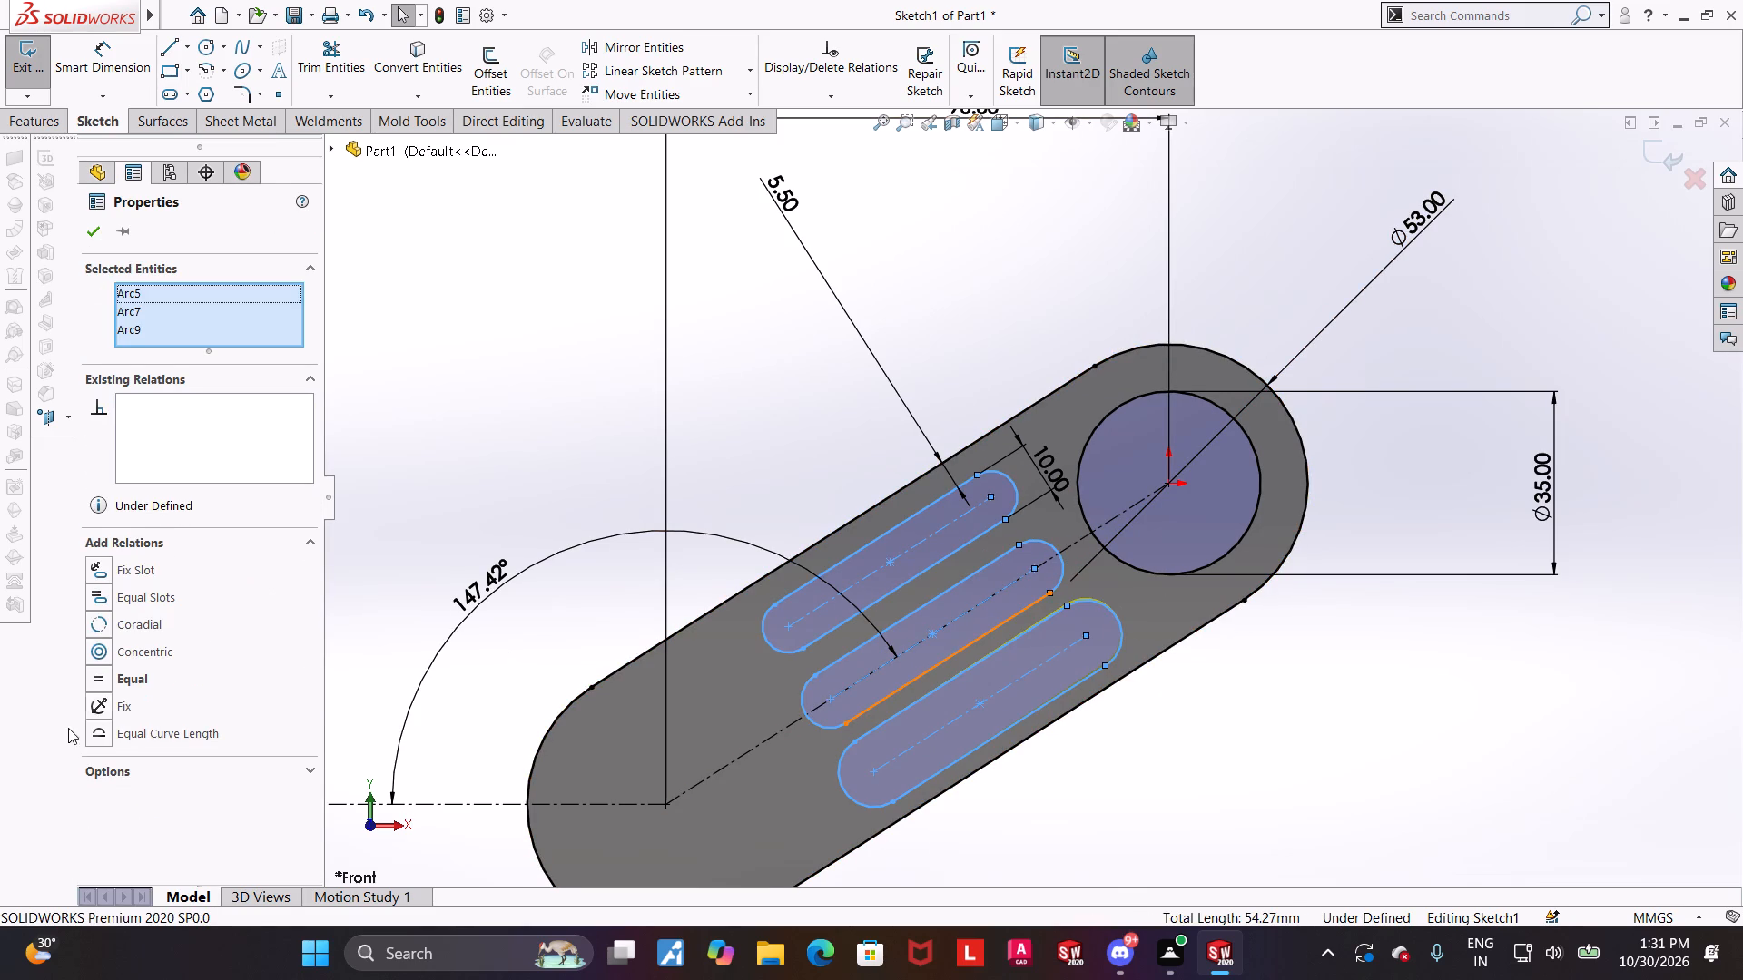
{"action": "left_click", "coordinate": [101, 685]}
{"action": "left_click", "coordinate": [1298, 763]}
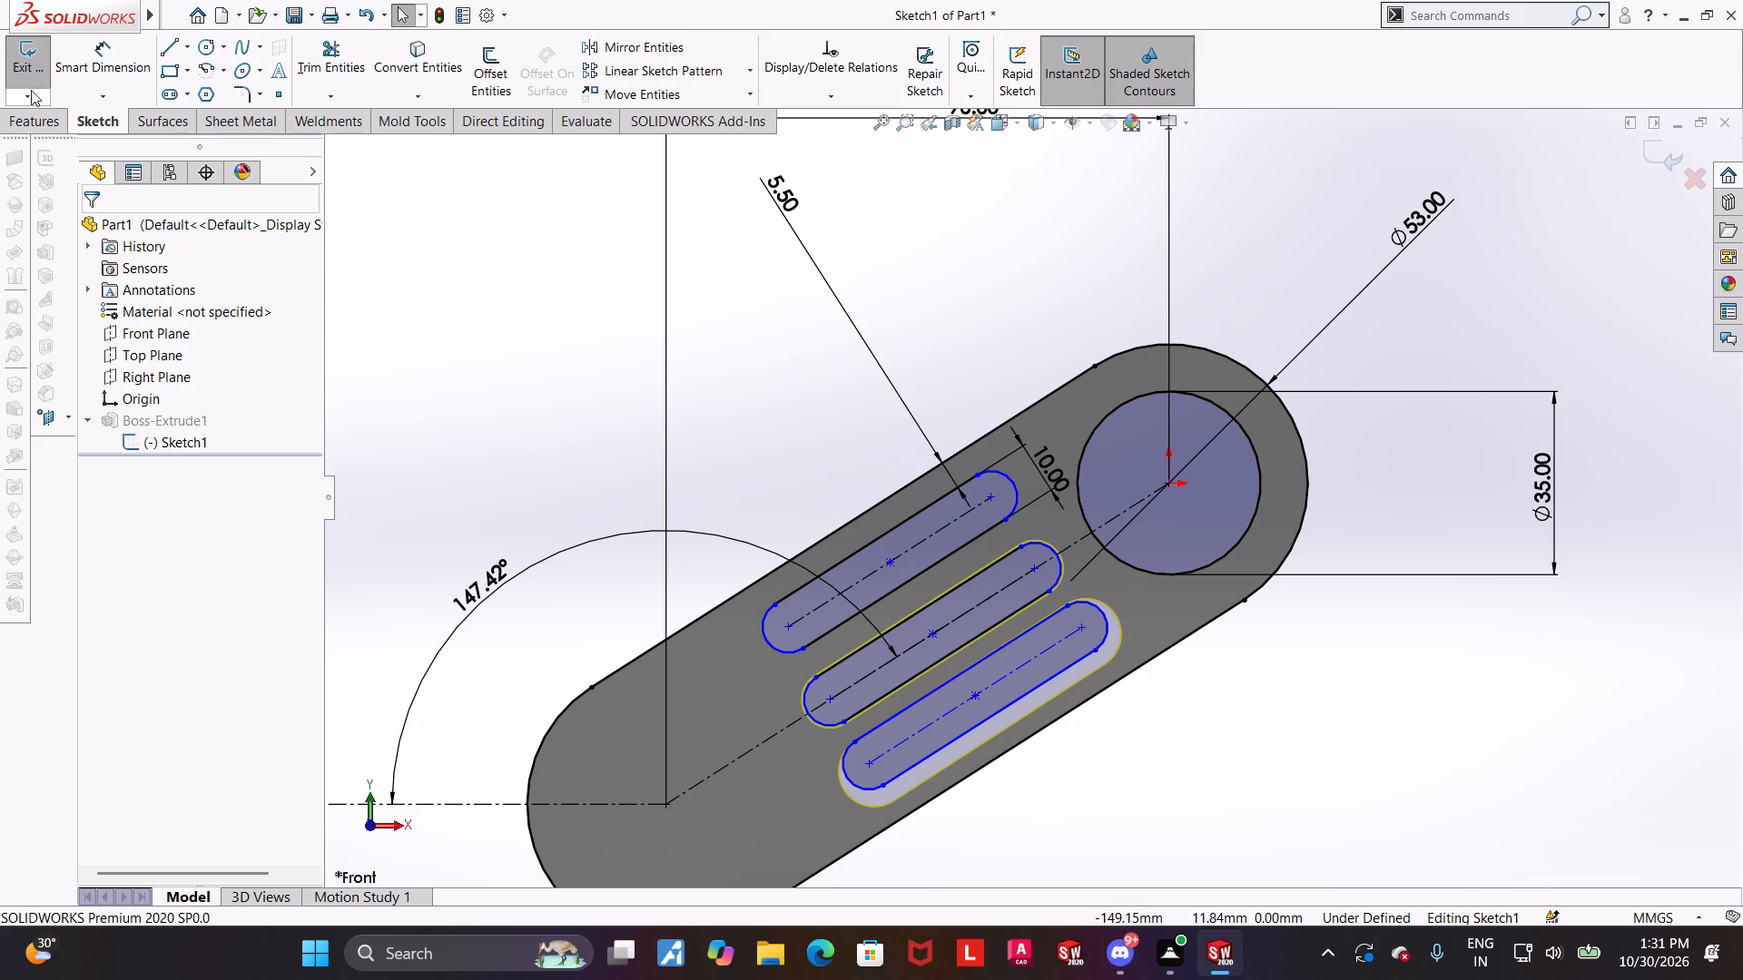
Check the distance between the upper slot's centreline and the arm's centreline without placing a dimension.
{"action": "left_click", "coordinate": [100, 60]}
{"action": "scroll", "coordinate": [1246, 456], "scroll_direction": "up", "scroll_amount": 1}
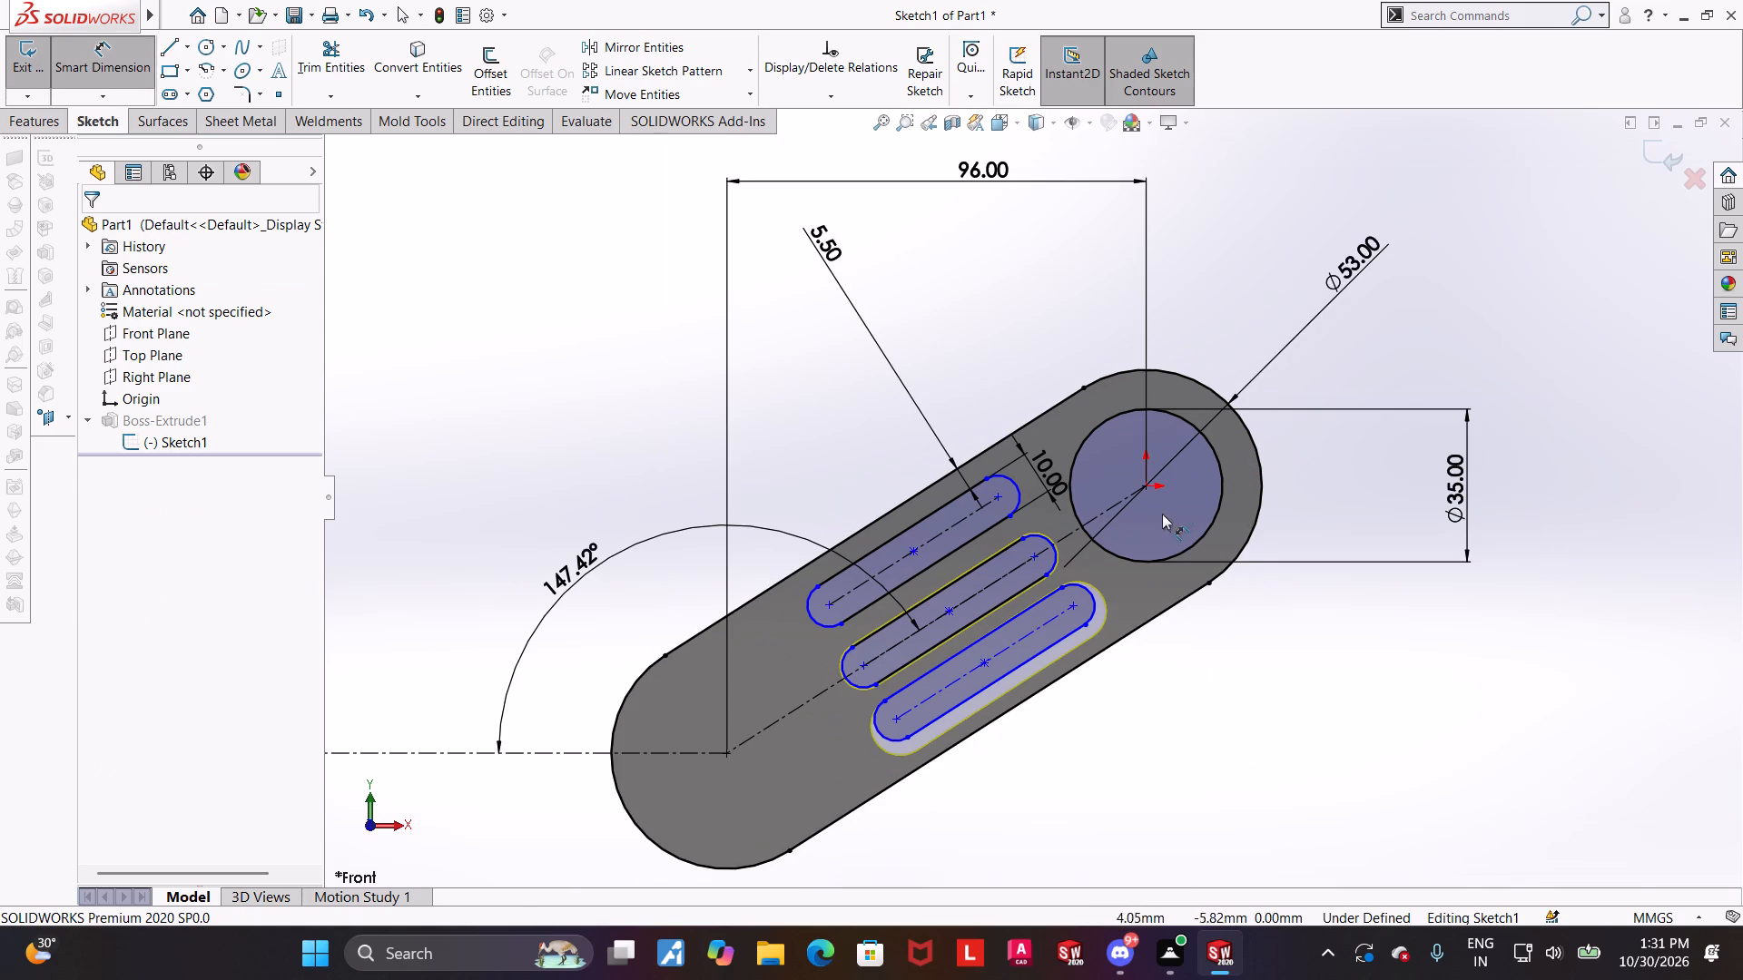
{"action": "scroll", "coordinate": [1160, 516], "scroll_direction": "down", "scroll_amount": 1}
{"action": "left_click", "coordinate": [922, 520]}
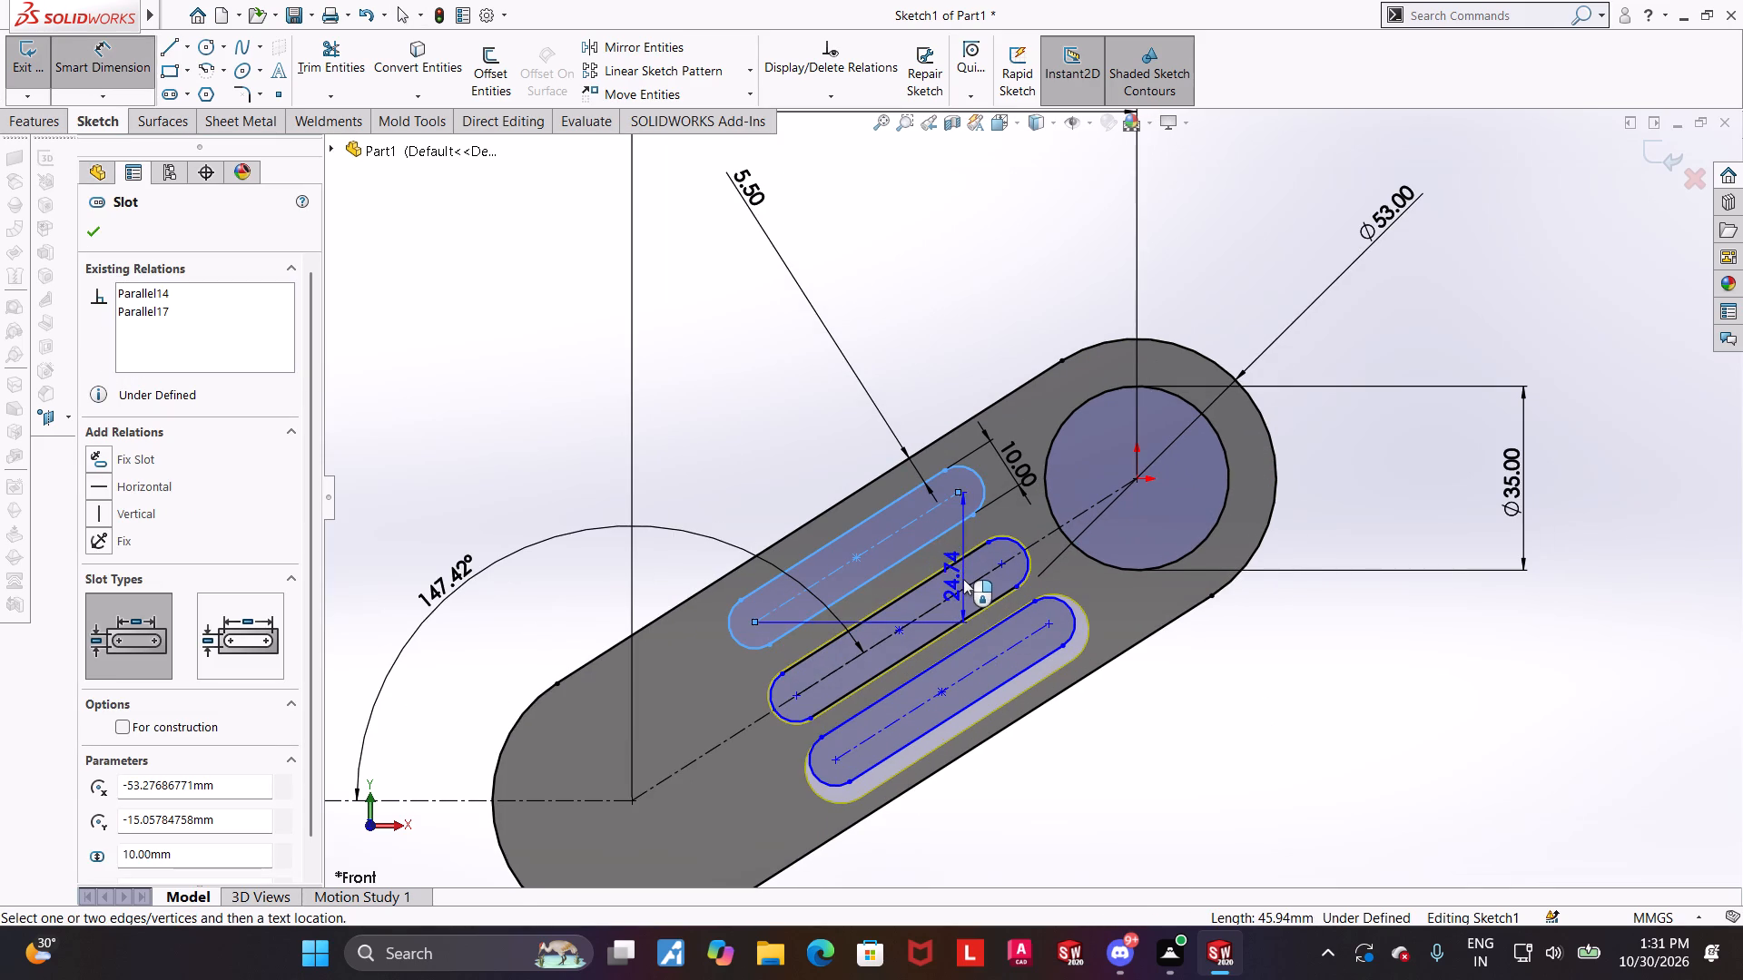
{"action": "left_click", "coordinate": [972, 585]}
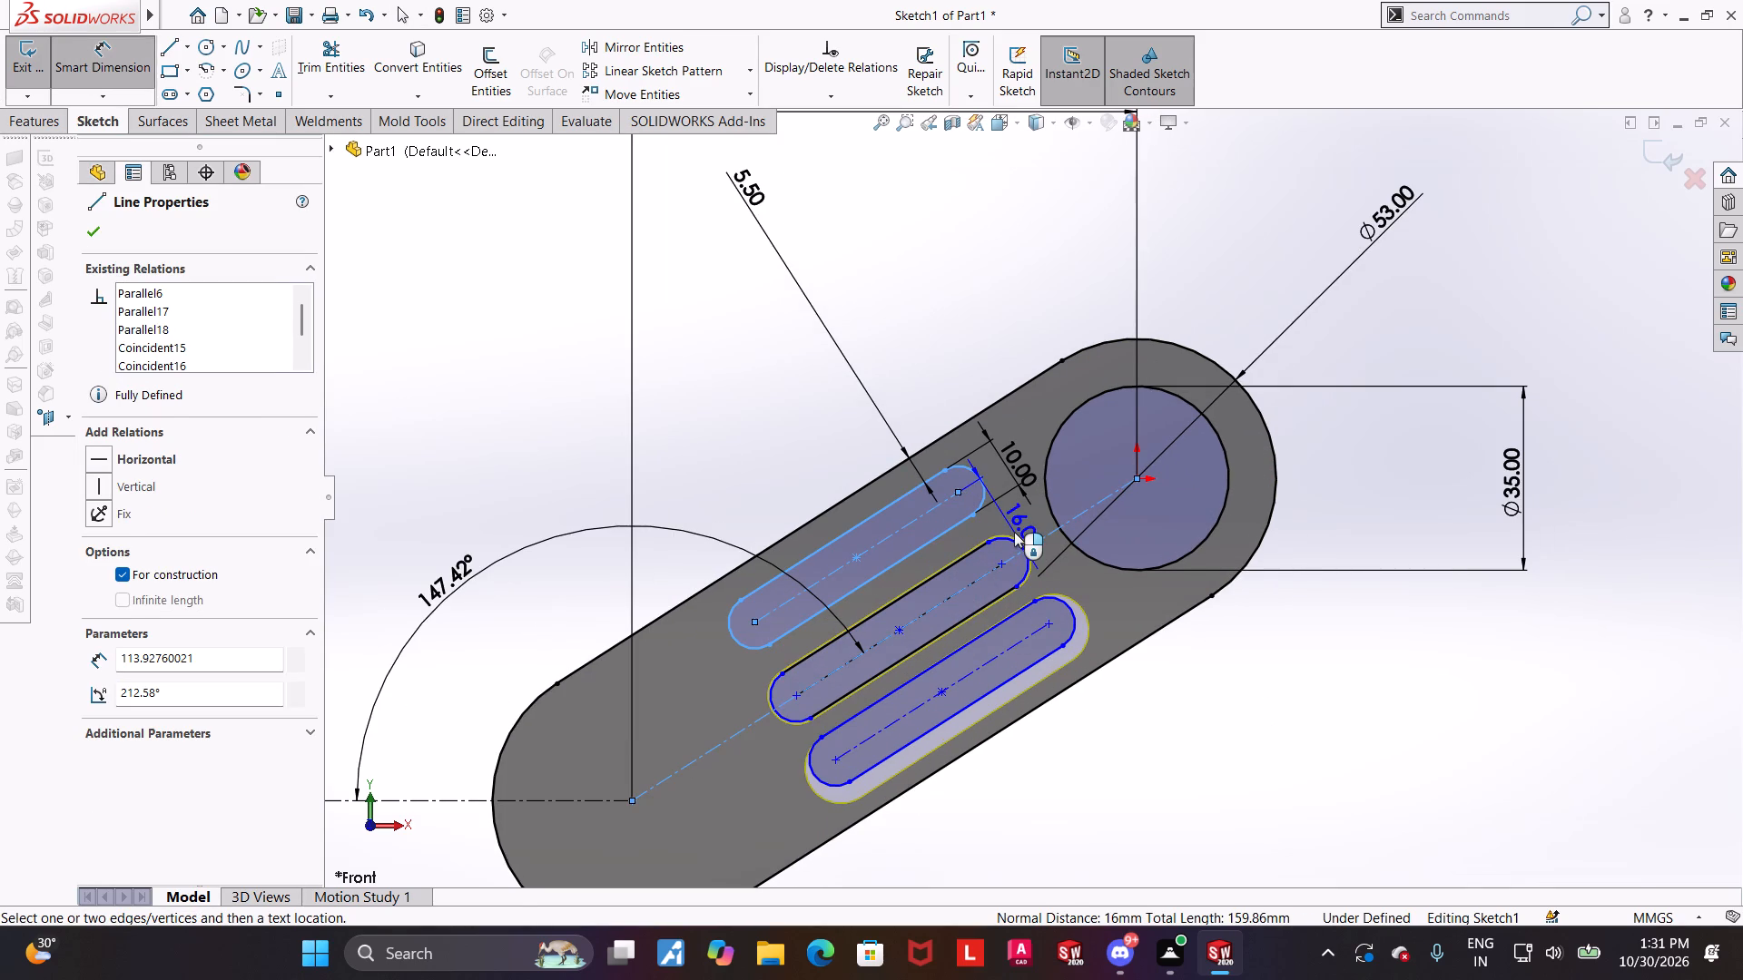
{"action": "key", "text": "Escape"}
{"action": "key", "text": "Escape"}
Dimension the distance between the arm's centreline and the lower slot's centreline as 16 mm.
{"action": "left_click", "coordinate": [976, 583]}
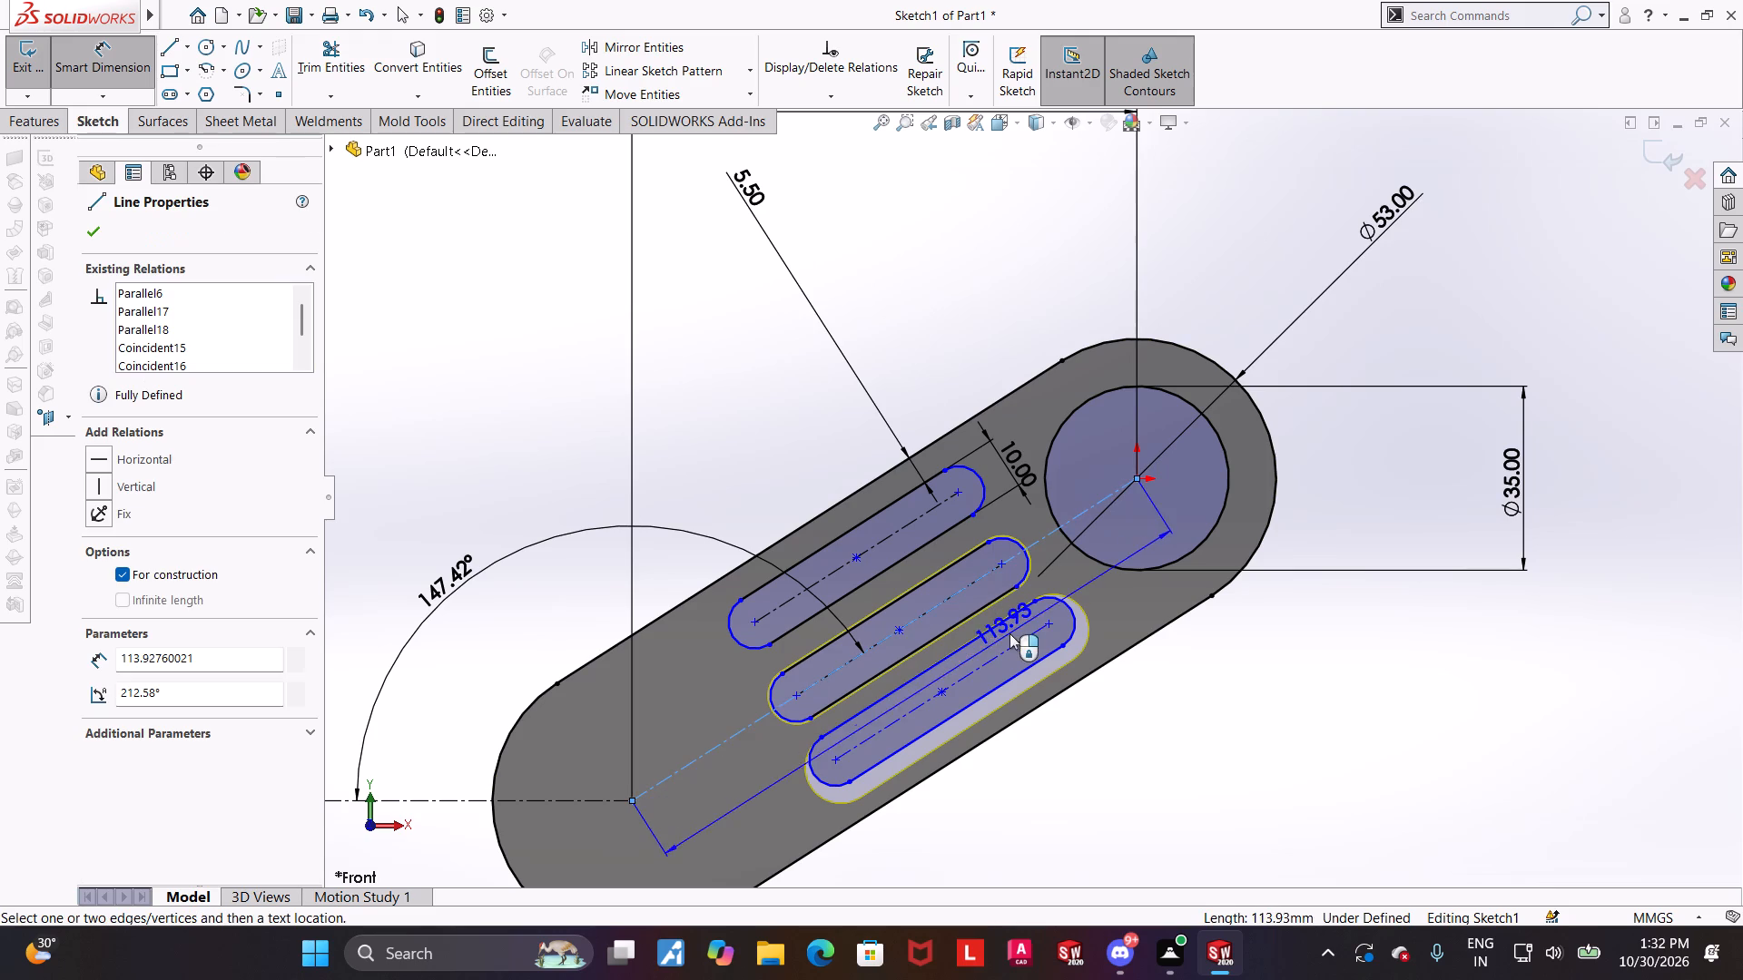
{"action": "left_click", "coordinate": [1015, 642]}
{"action": "left_click", "coordinate": [1074, 570]}
{"action": "type", "text": "16"}
{"action": "key", "text": "Return"}
{"action": "key", "text": "Escape"}
{"action": "left_click", "coordinate": [1246, 691]}
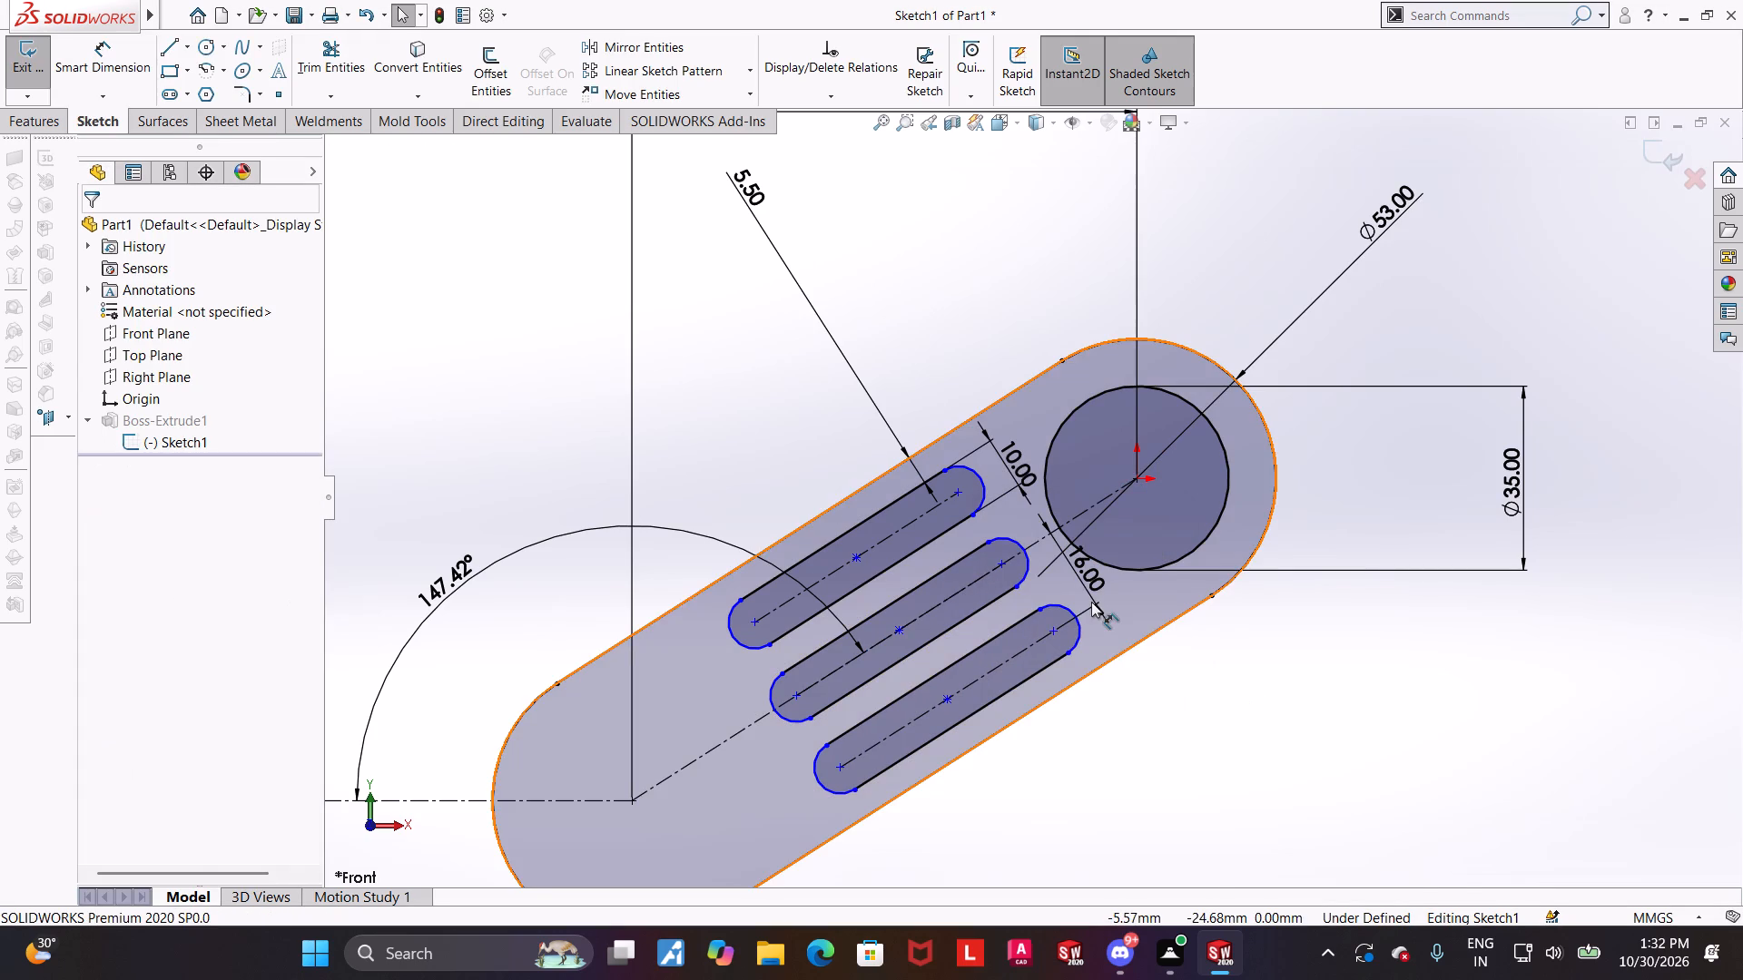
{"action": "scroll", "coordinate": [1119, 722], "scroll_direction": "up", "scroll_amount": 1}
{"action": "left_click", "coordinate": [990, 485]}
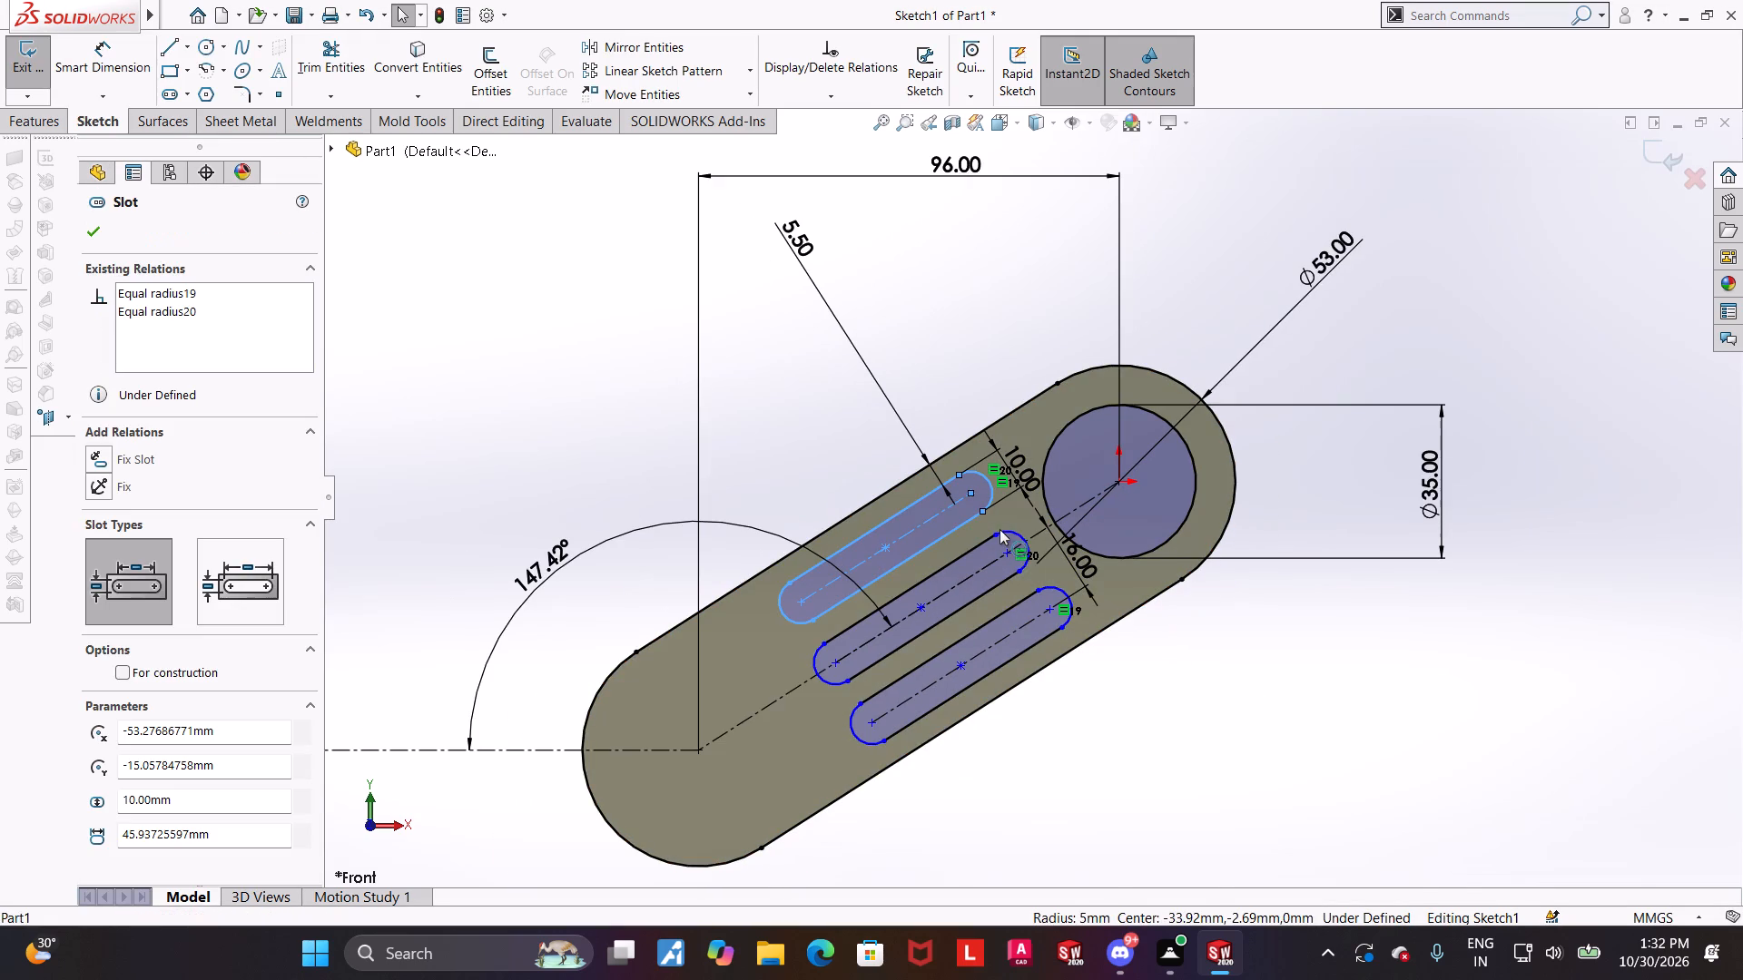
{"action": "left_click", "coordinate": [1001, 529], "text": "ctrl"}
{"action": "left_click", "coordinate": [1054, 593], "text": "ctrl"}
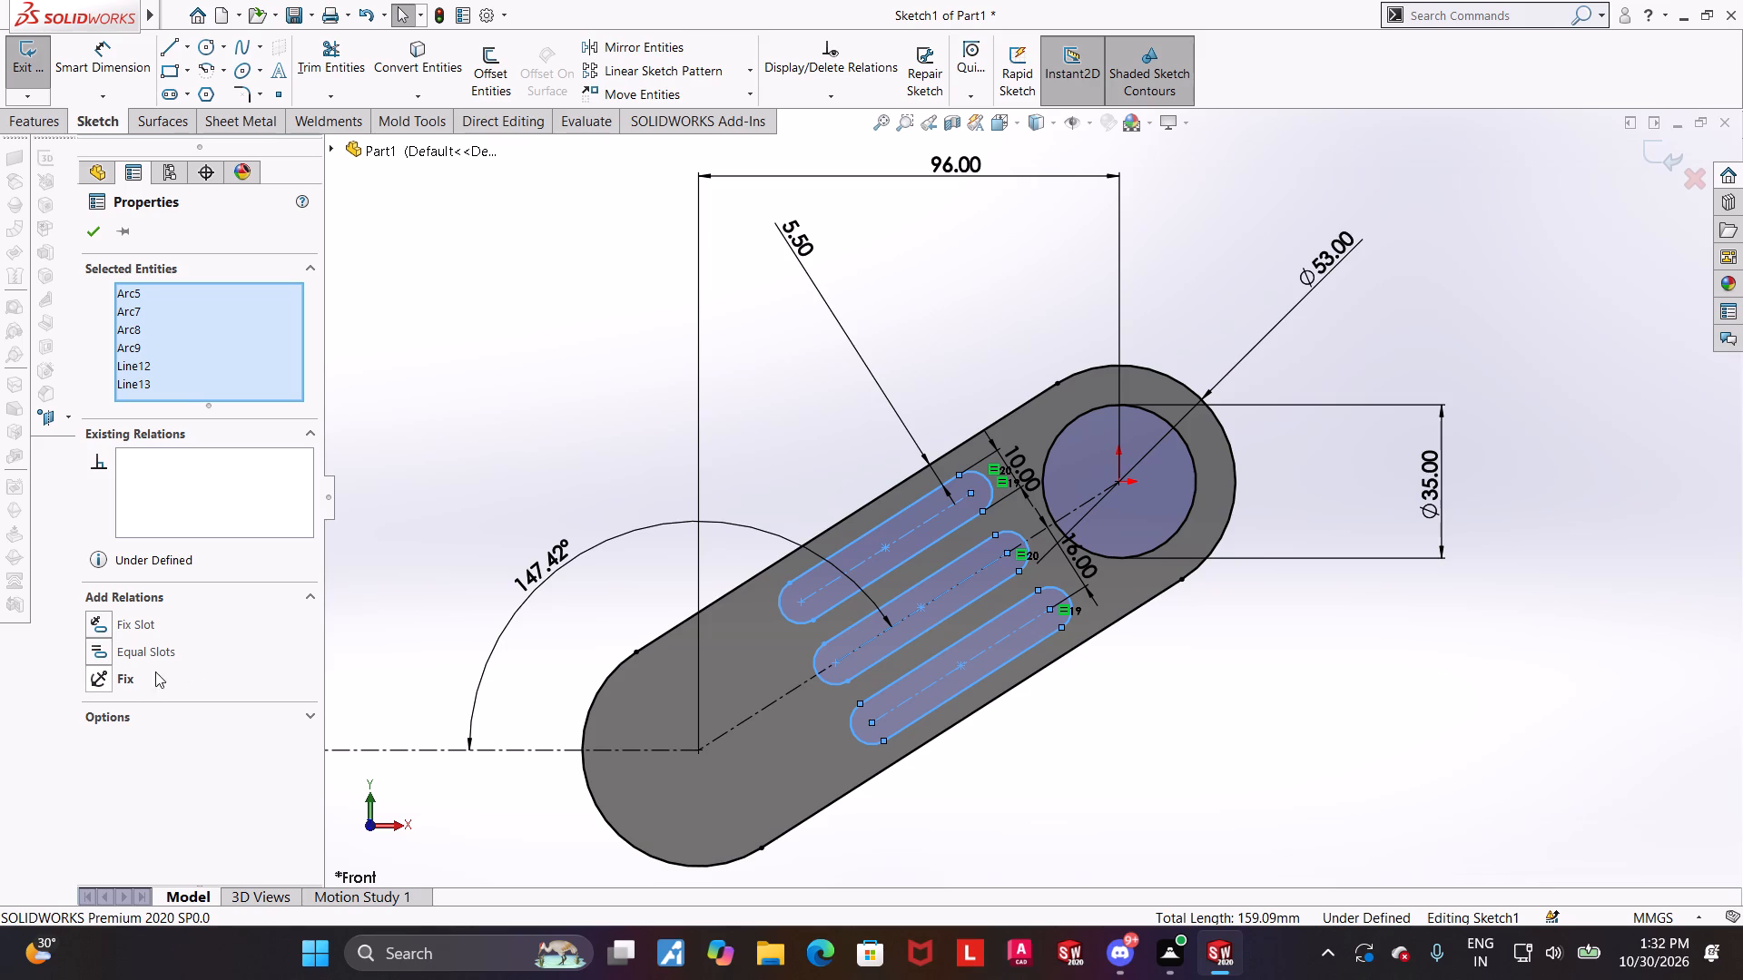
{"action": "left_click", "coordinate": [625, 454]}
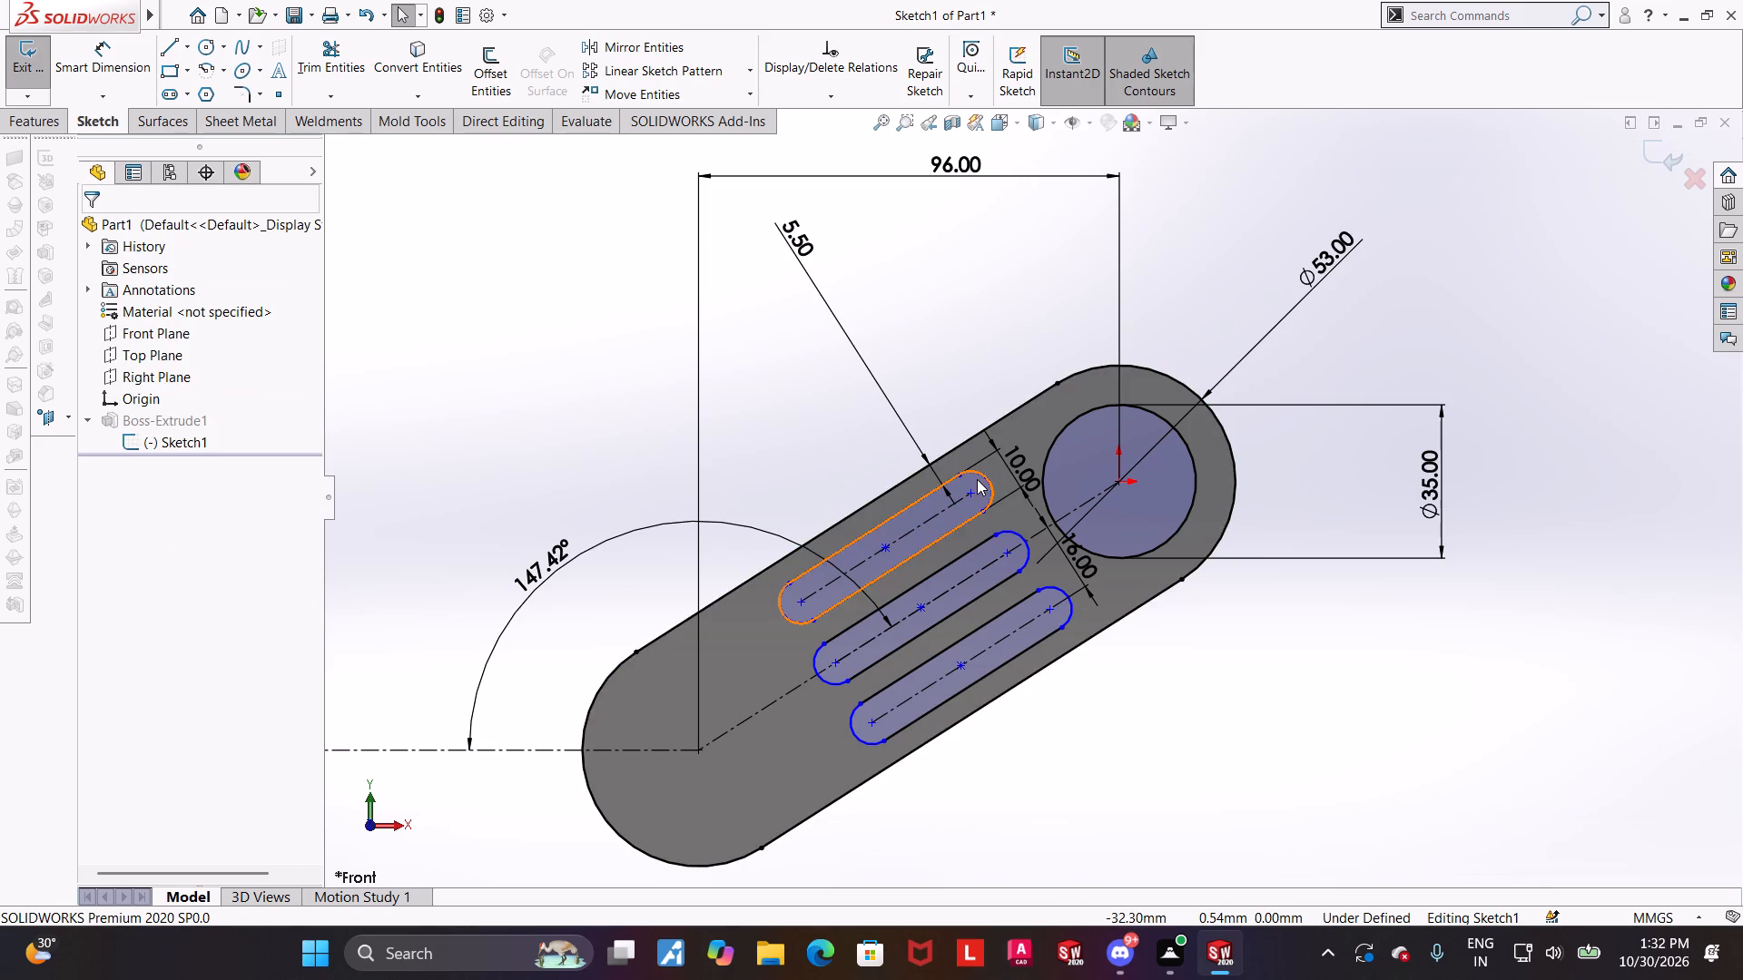
Apply an Equal relation to the upper end arcs of the three slots.
{"action": "left_click", "coordinate": [984, 480]}
{"action": "left_click", "coordinate": [1016, 535], "text": "ctrl"}
{"action": "left_click", "coordinate": [1050, 585], "text": "ctrl"}
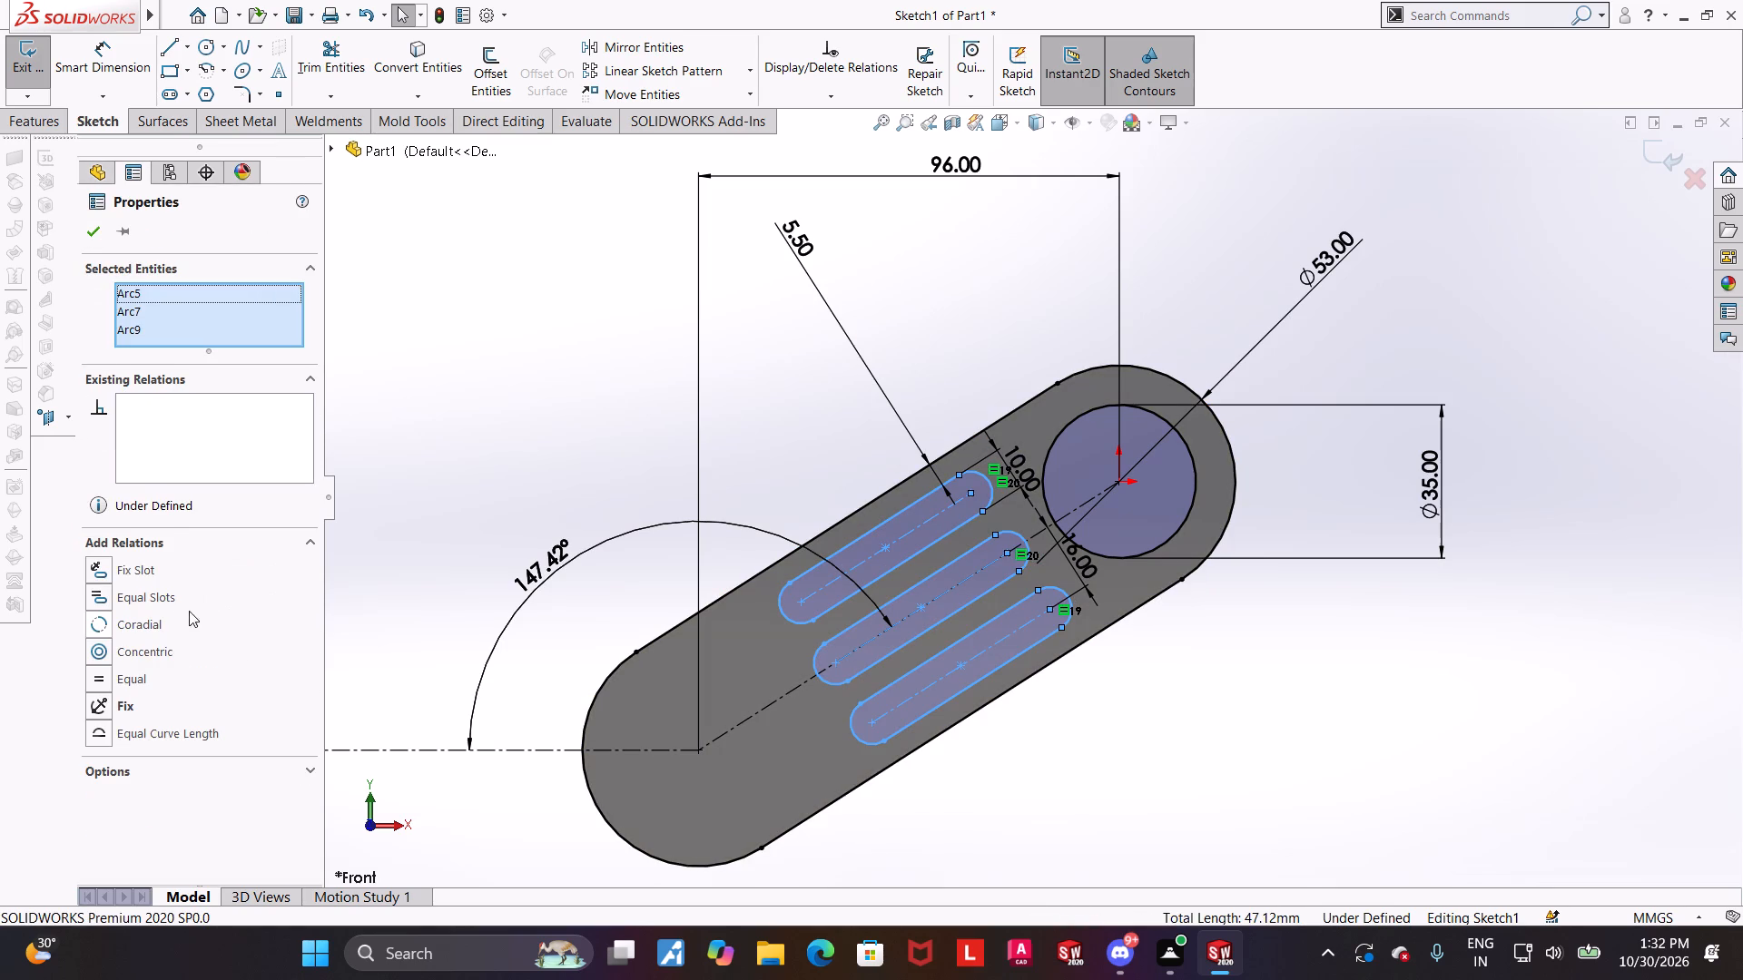
{"action": "left_click", "coordinate": [102, 681]}
{"action": "left_click", "coordinate": [1261, 760]}
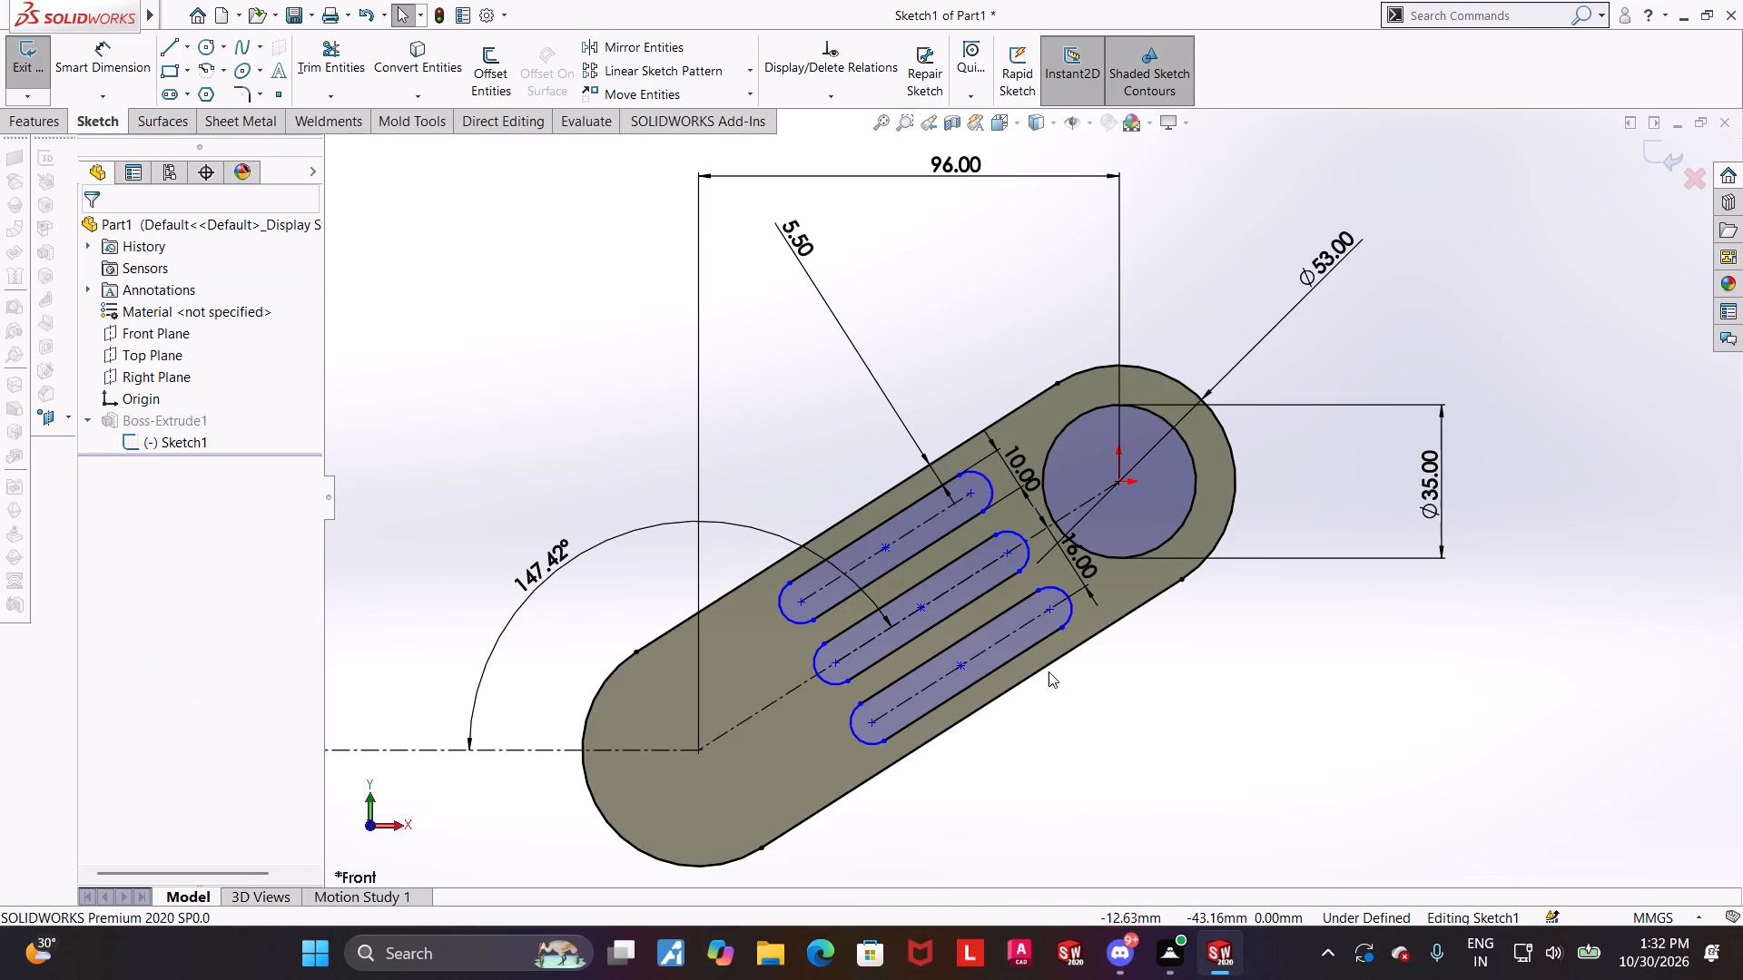
Dimension the upper slot's length between its two end-arc centres as 40 mm.
{"action": "scroll", "coordinate": [1018, 672], "scroll_direction": "down", "scroll_amount": 1}
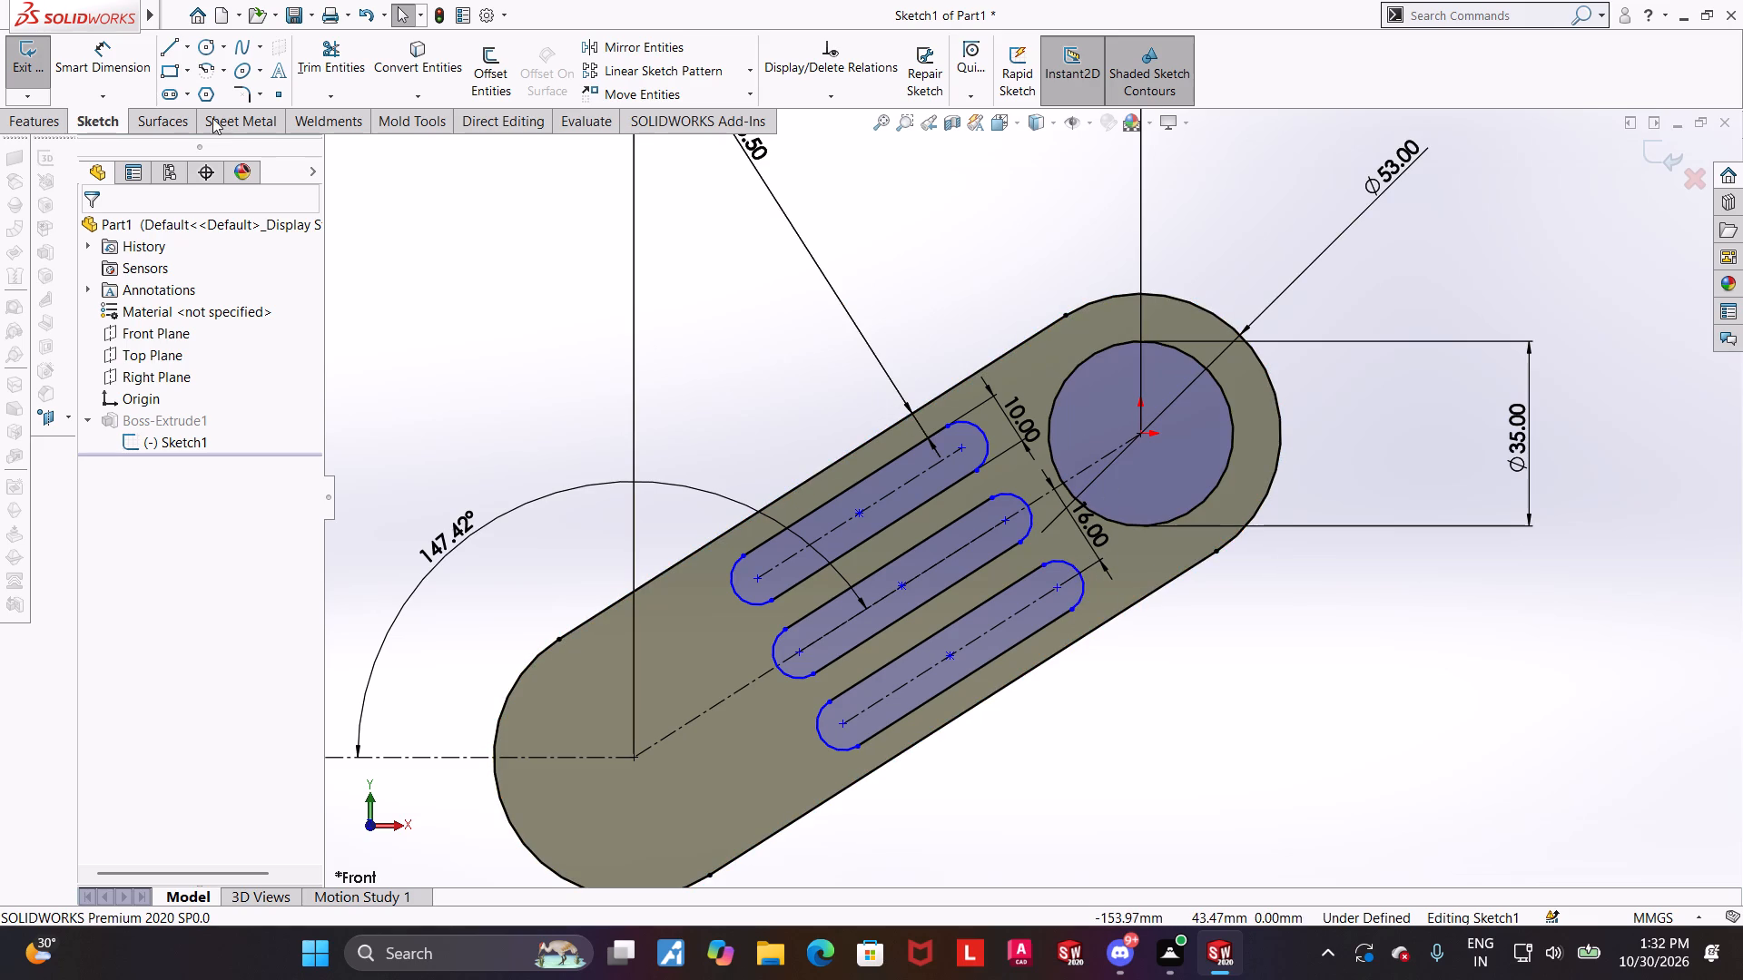
{"action": "left_click", "coordinate": [122, 49]}
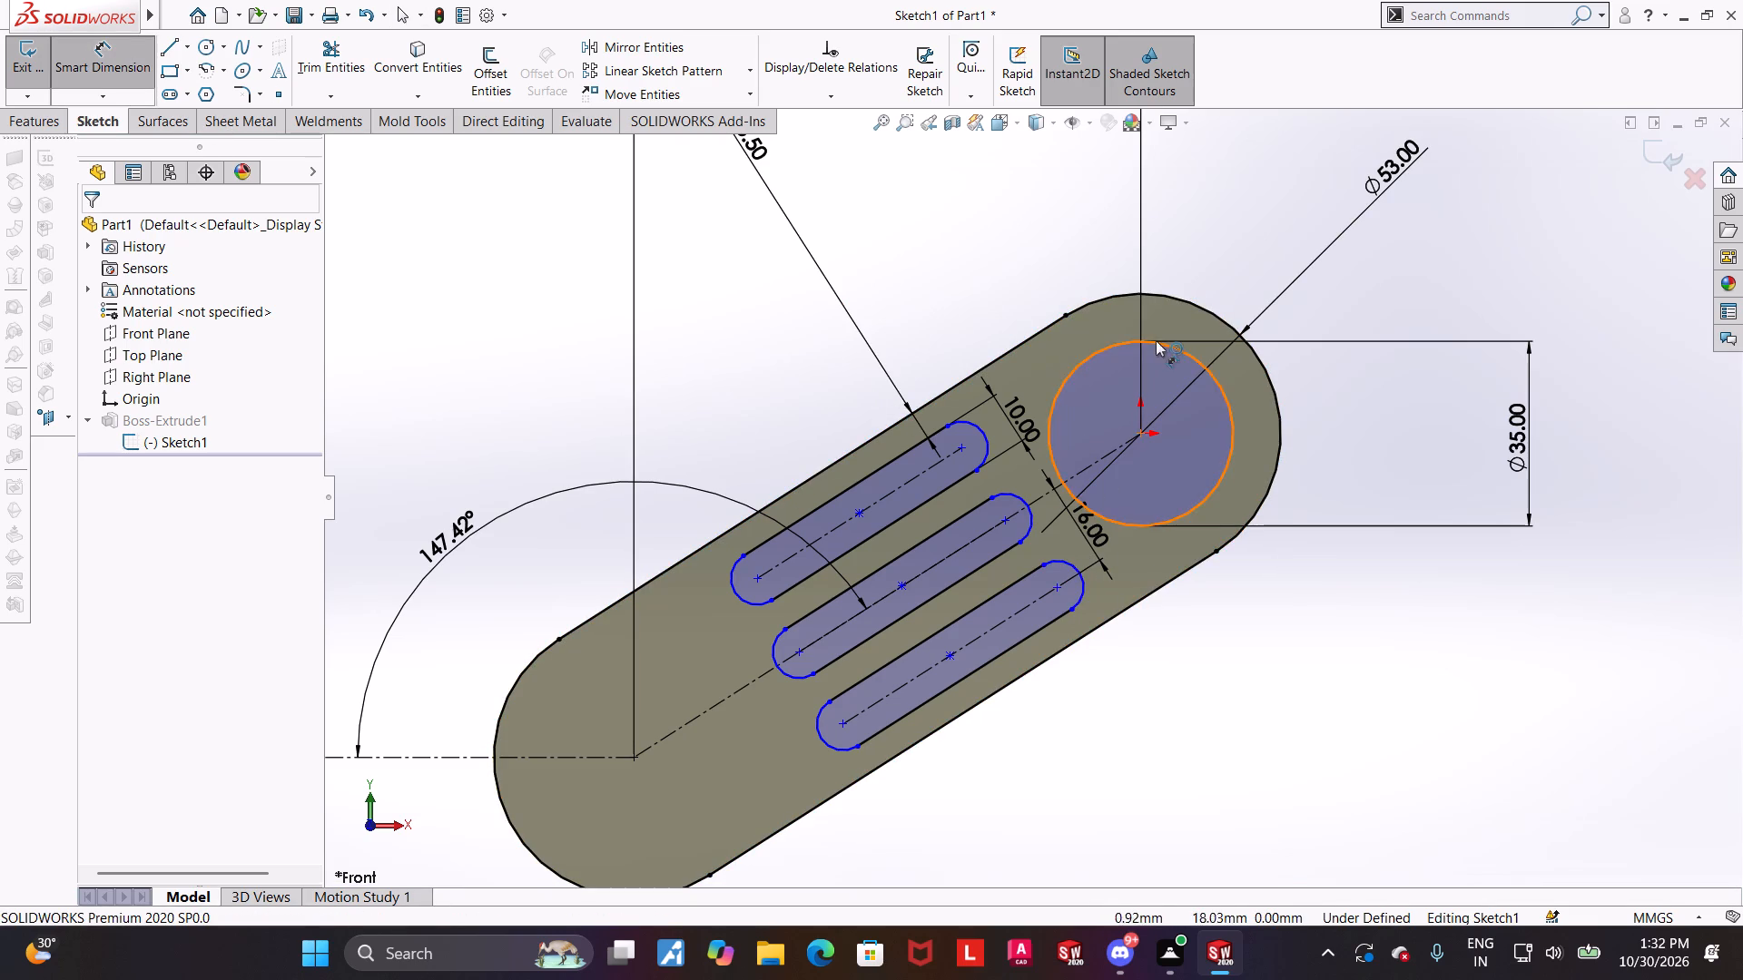
{"action": "left_click", "coordinate": [754, 580]}
{"action": "left_click", "coordinate": [962, 445]}
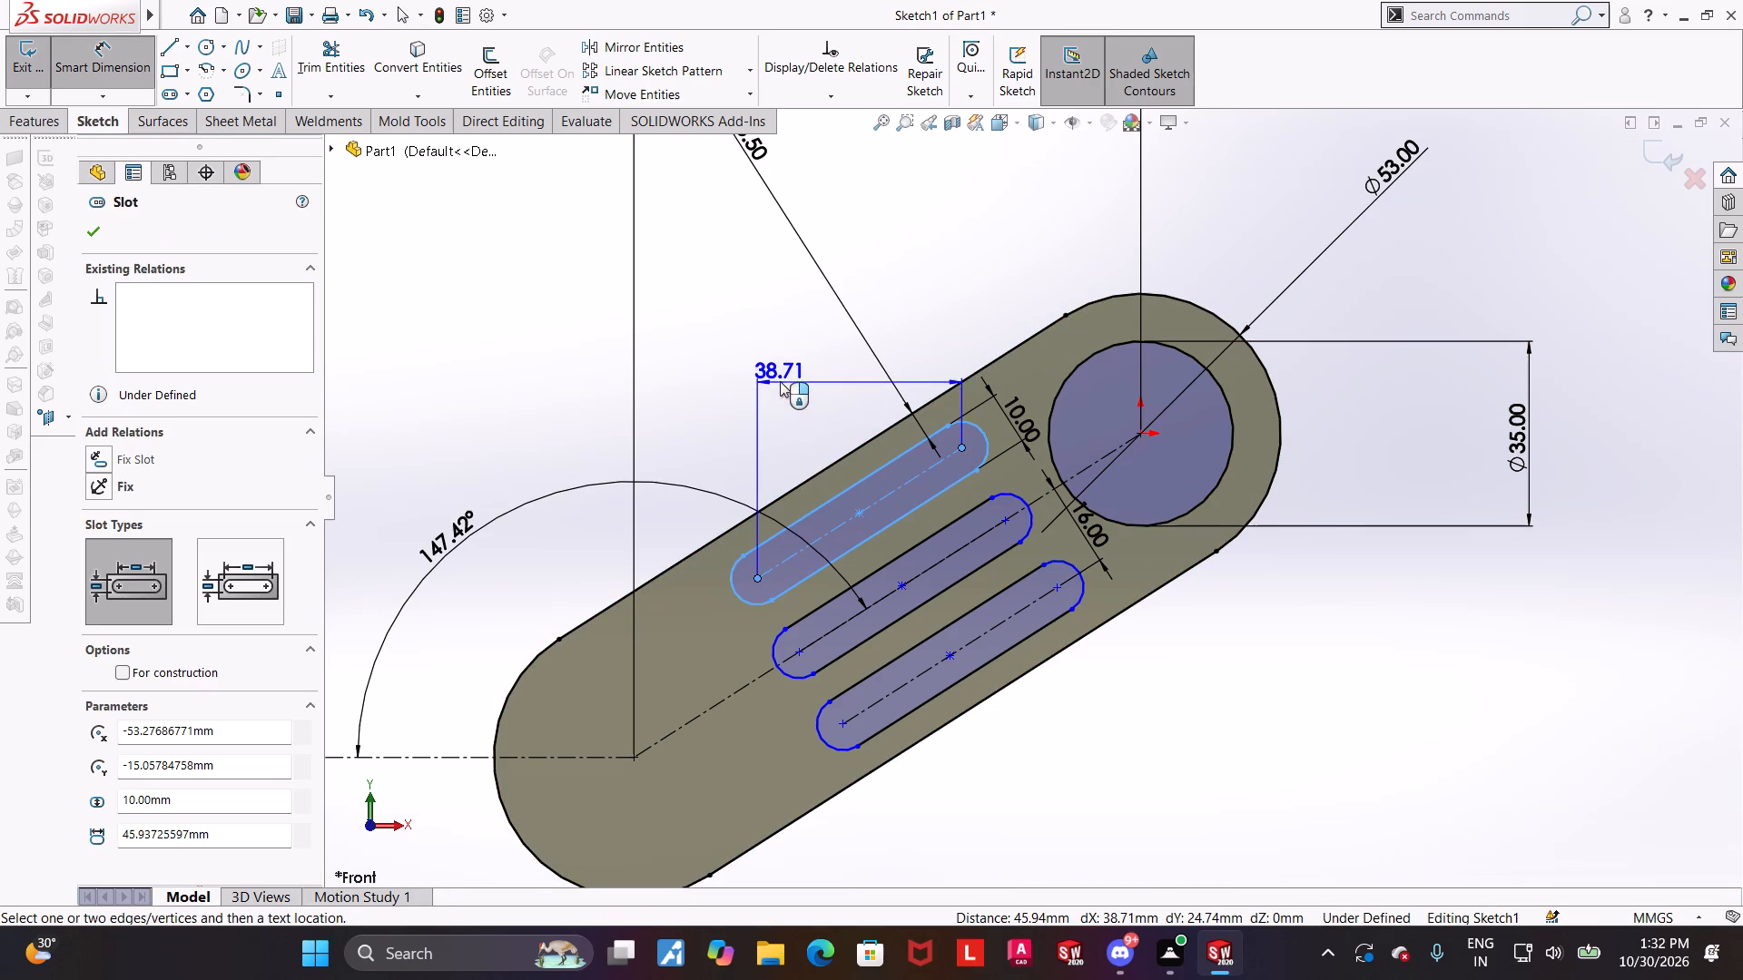
{"action": "left_click", "coordinate": [714, 377]}
{"action": "type", "text": "40"}
{"action": "key", "text": "Return"}
{"action": "key", "text": "Escape"}
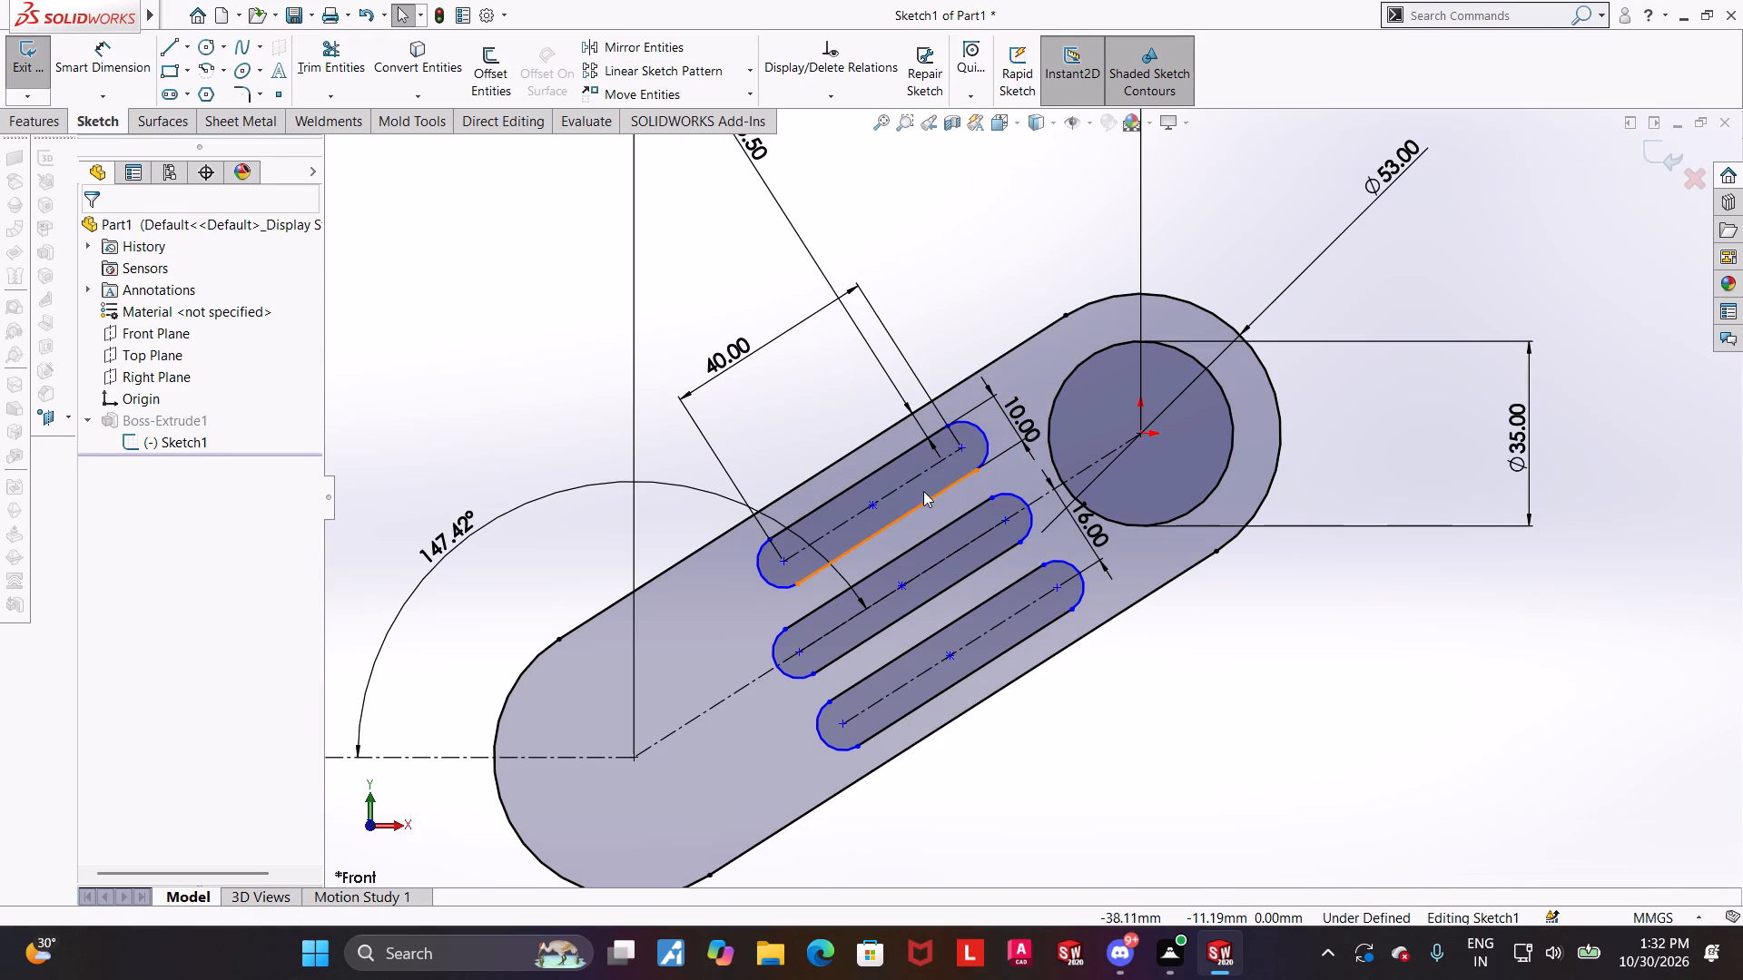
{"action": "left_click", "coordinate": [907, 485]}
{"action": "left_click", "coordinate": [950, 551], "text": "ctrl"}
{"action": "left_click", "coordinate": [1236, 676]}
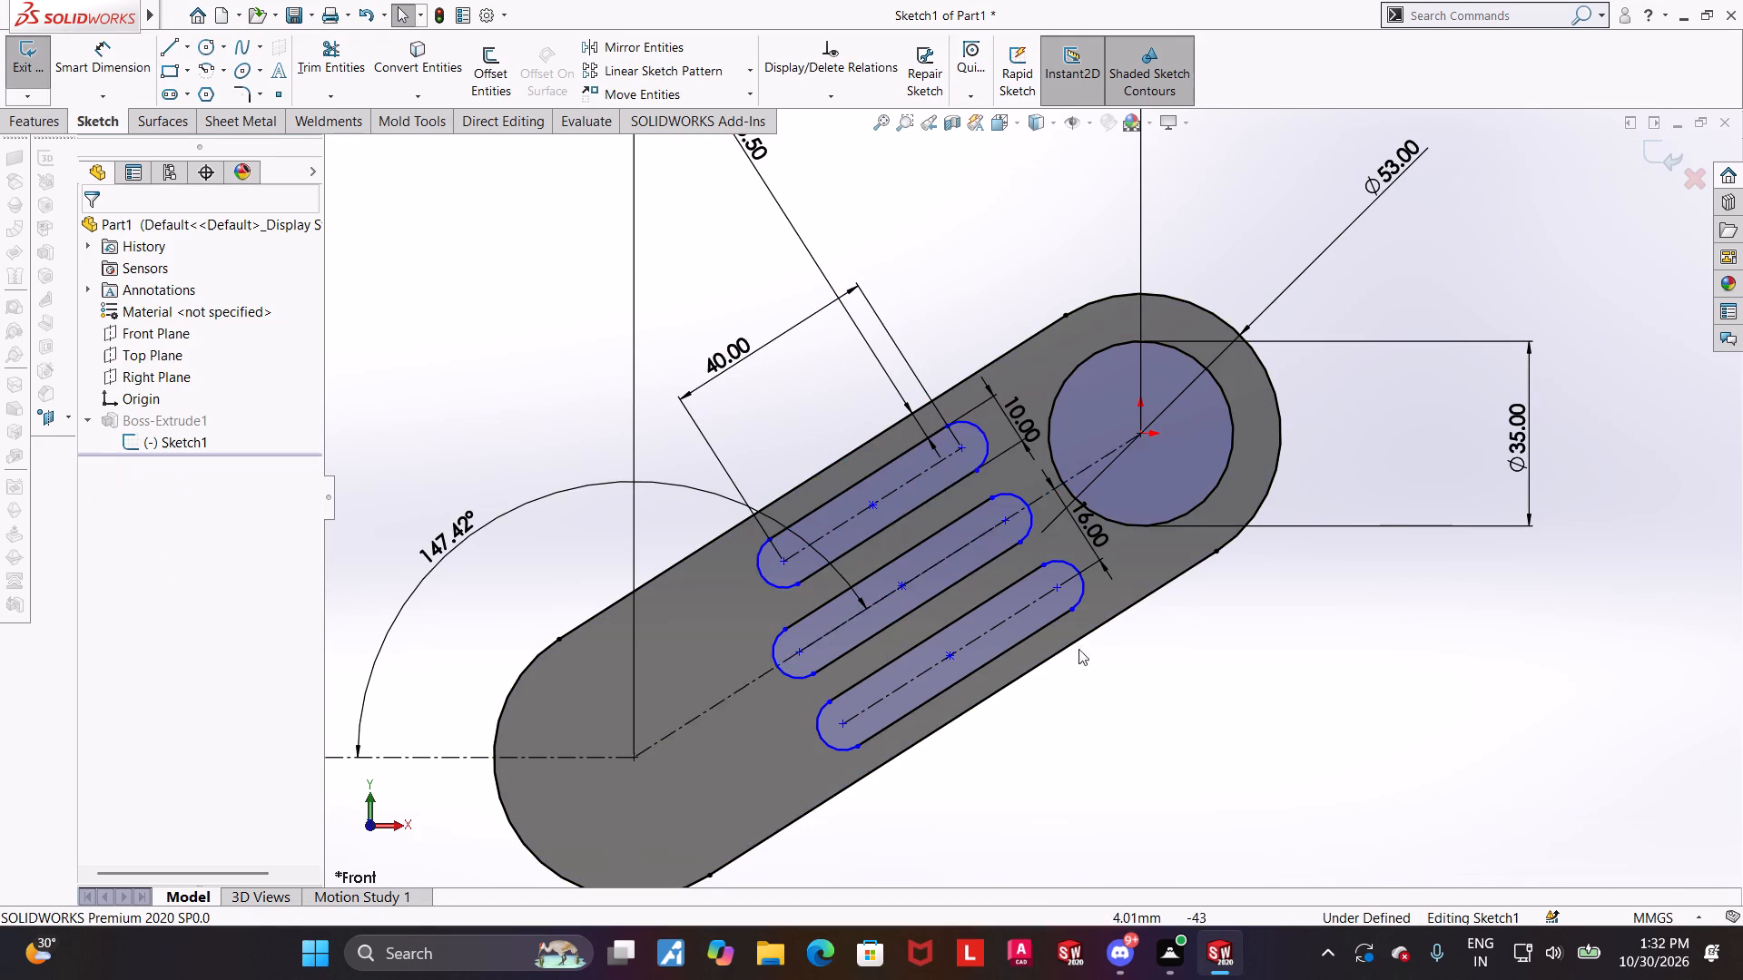
Apply an Equal relation to the centrelines of the upper and lower slots so their lengths match.
{"action": "left_click", "coordinate": [886, 495], "text": "ctrl"}
{"action": "left_click", "coordinate": [990, 626], "text": "ctrl"}
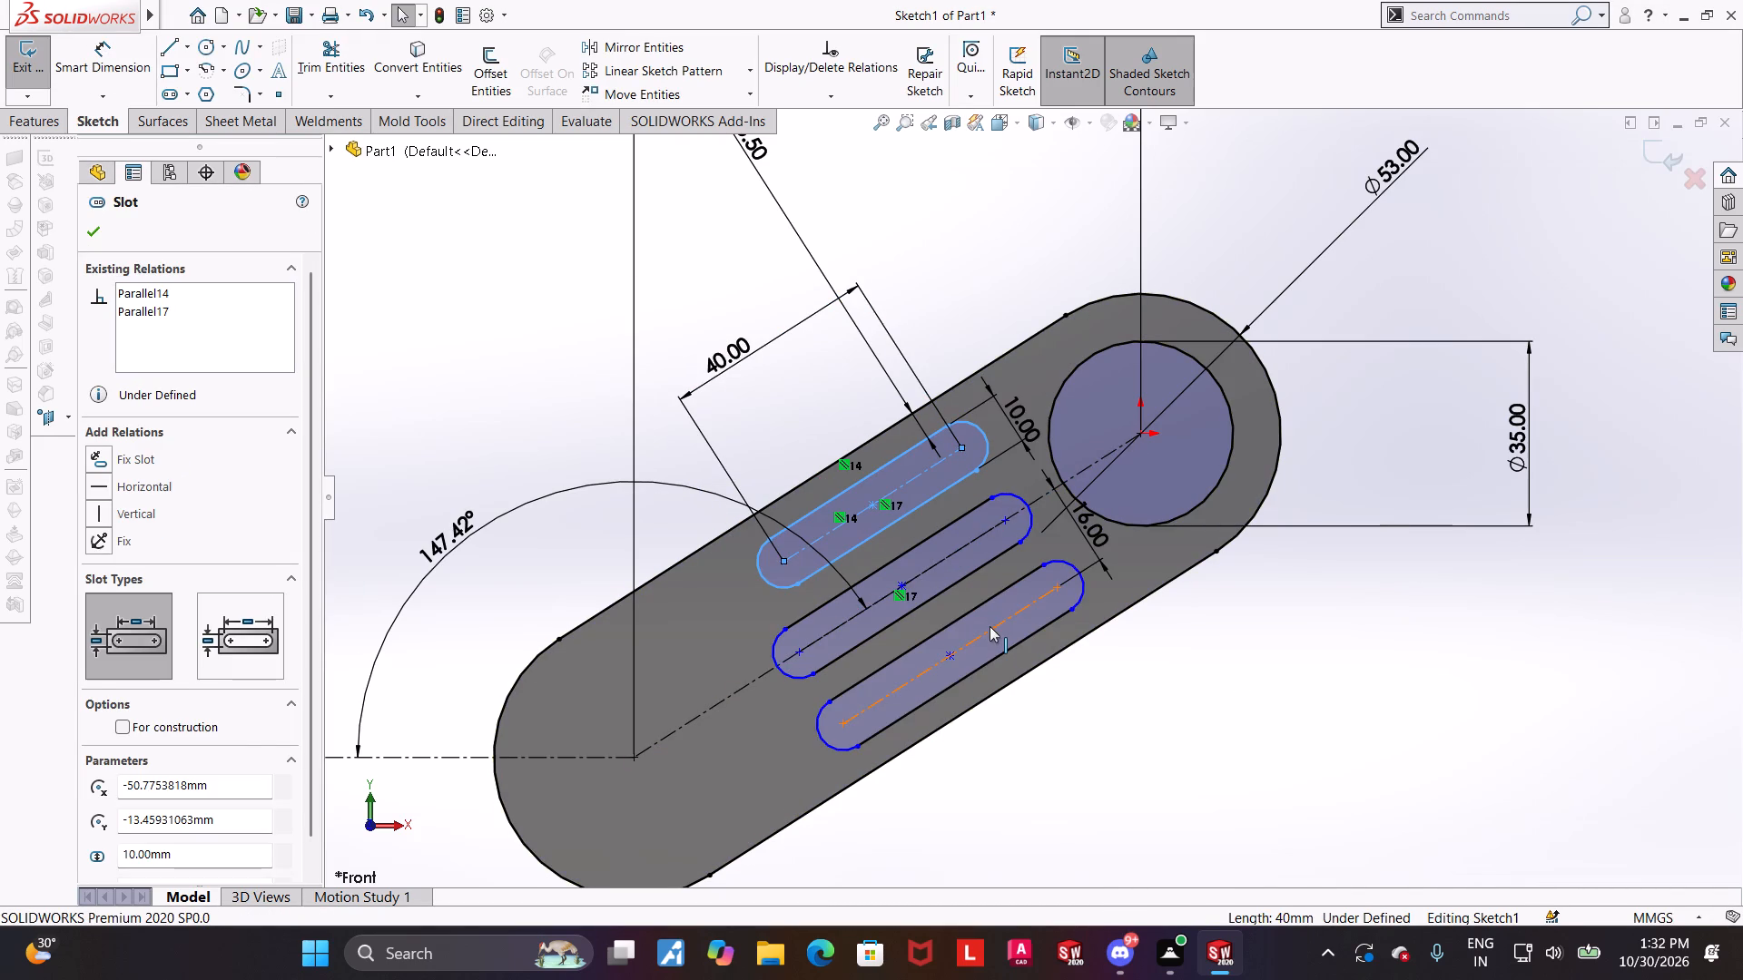
{"action": "left_click", "coordinate": [98, 736]}
{"action": "left_click", "coordinate": [1443, 752]}
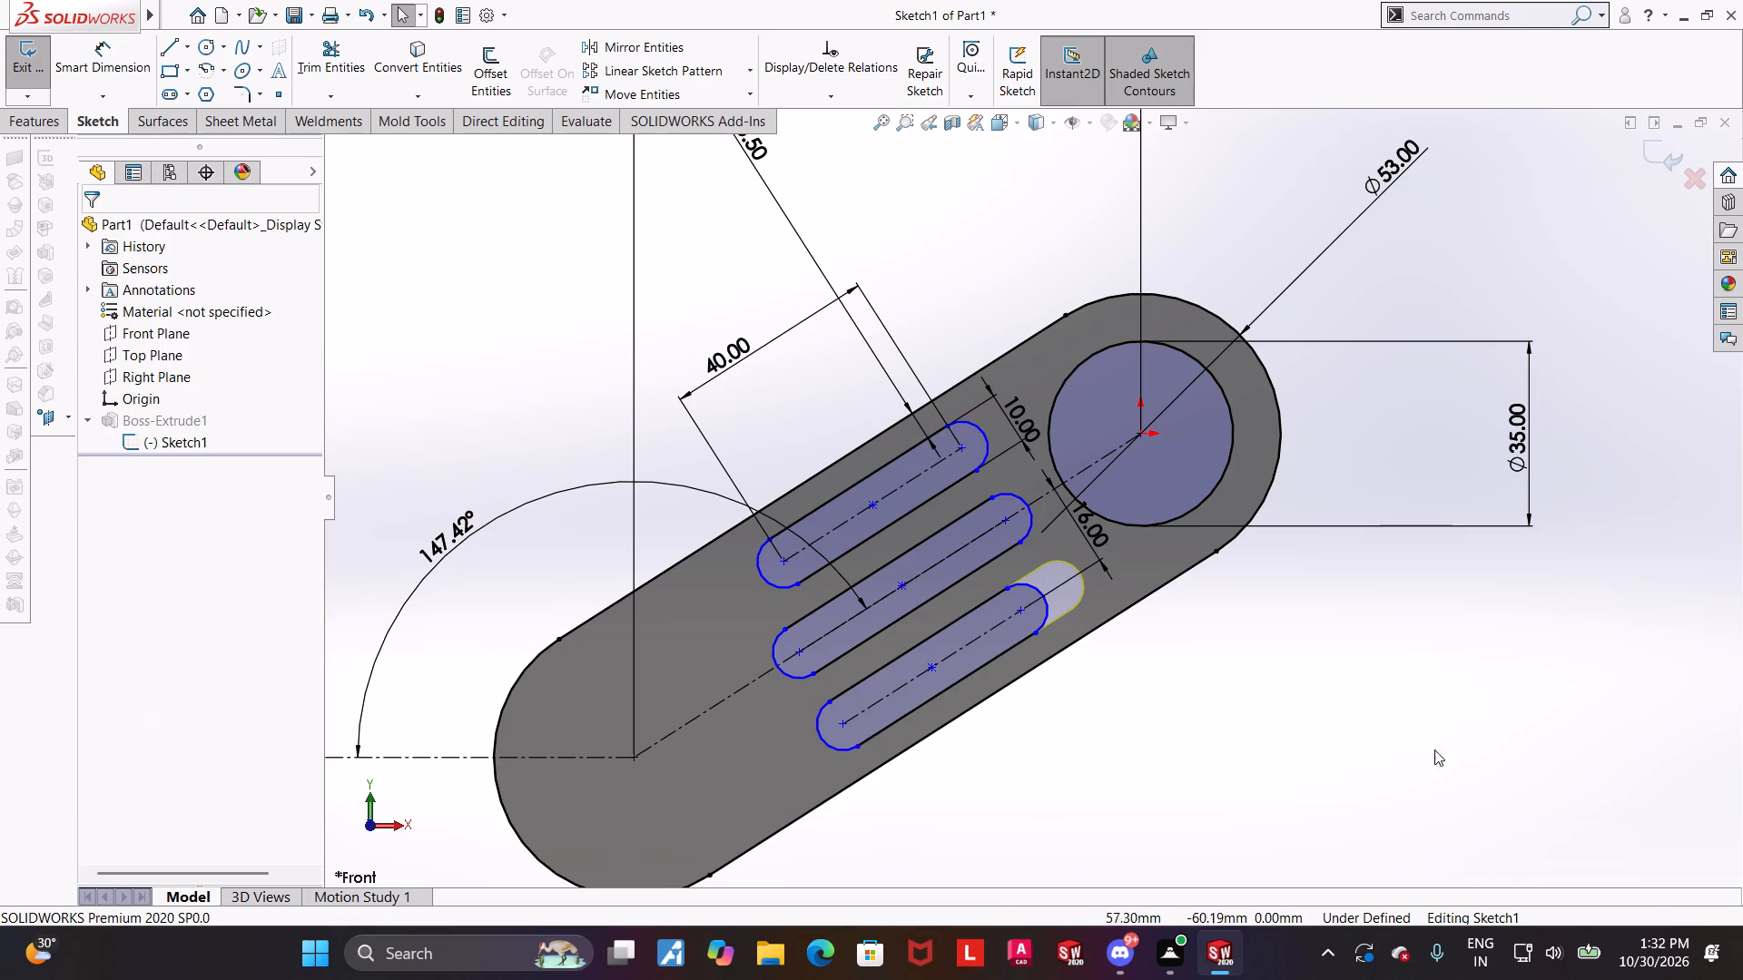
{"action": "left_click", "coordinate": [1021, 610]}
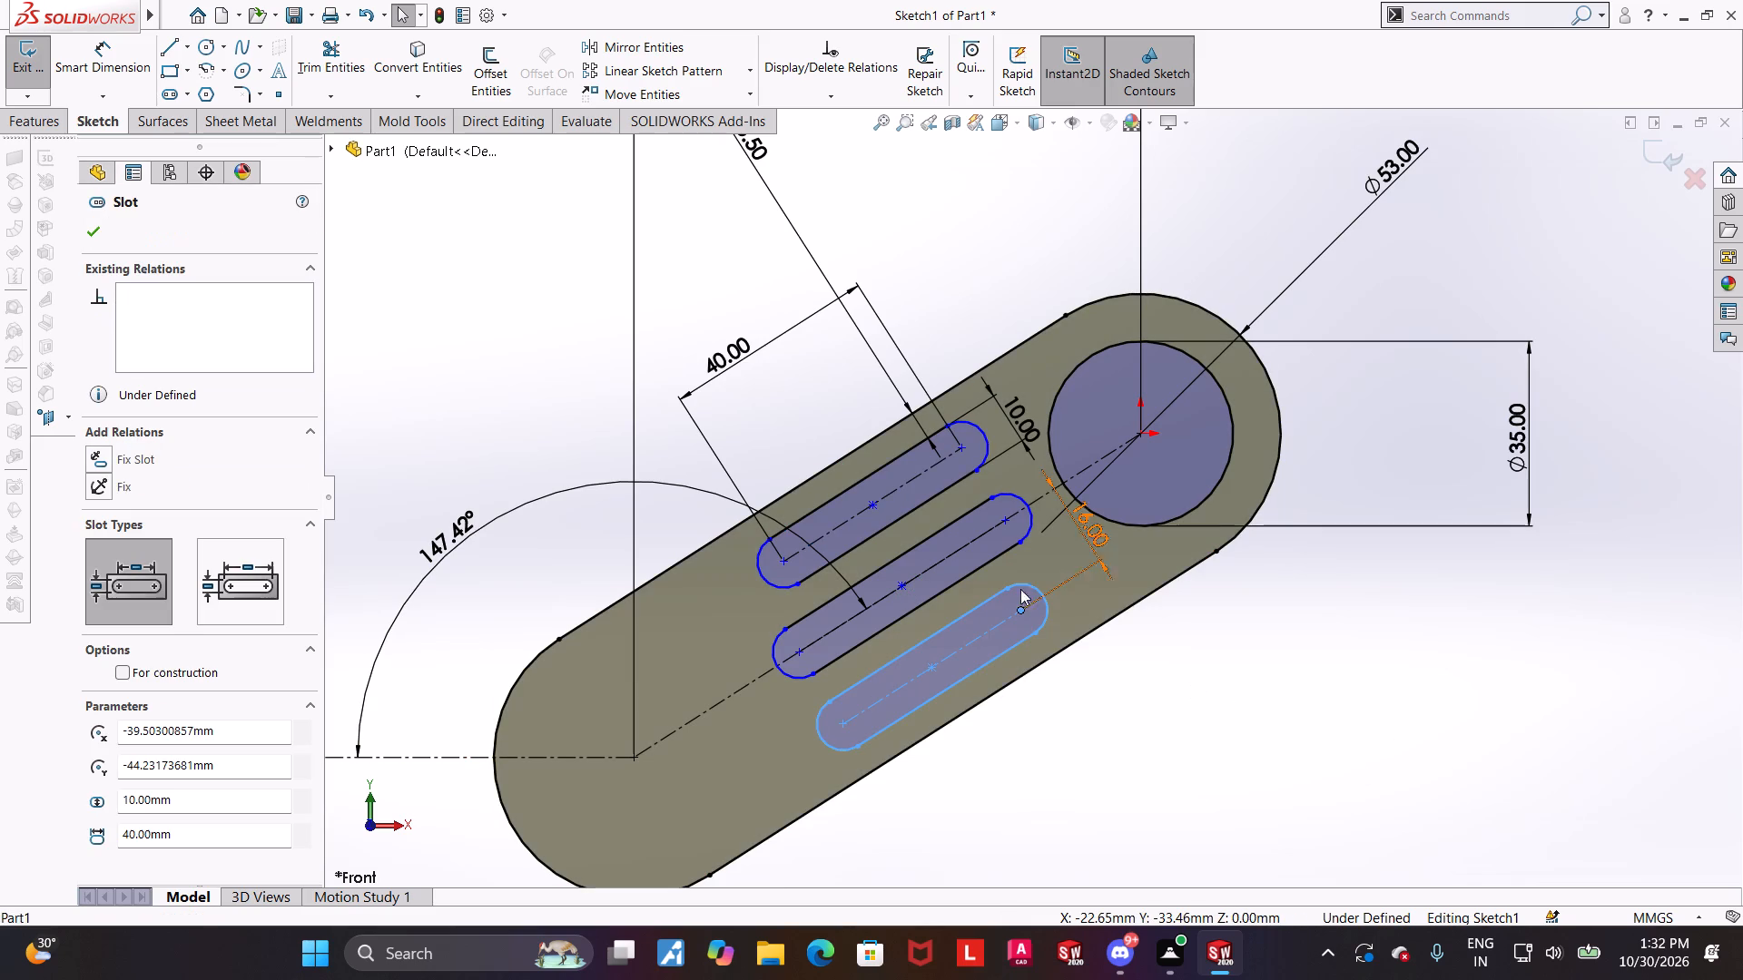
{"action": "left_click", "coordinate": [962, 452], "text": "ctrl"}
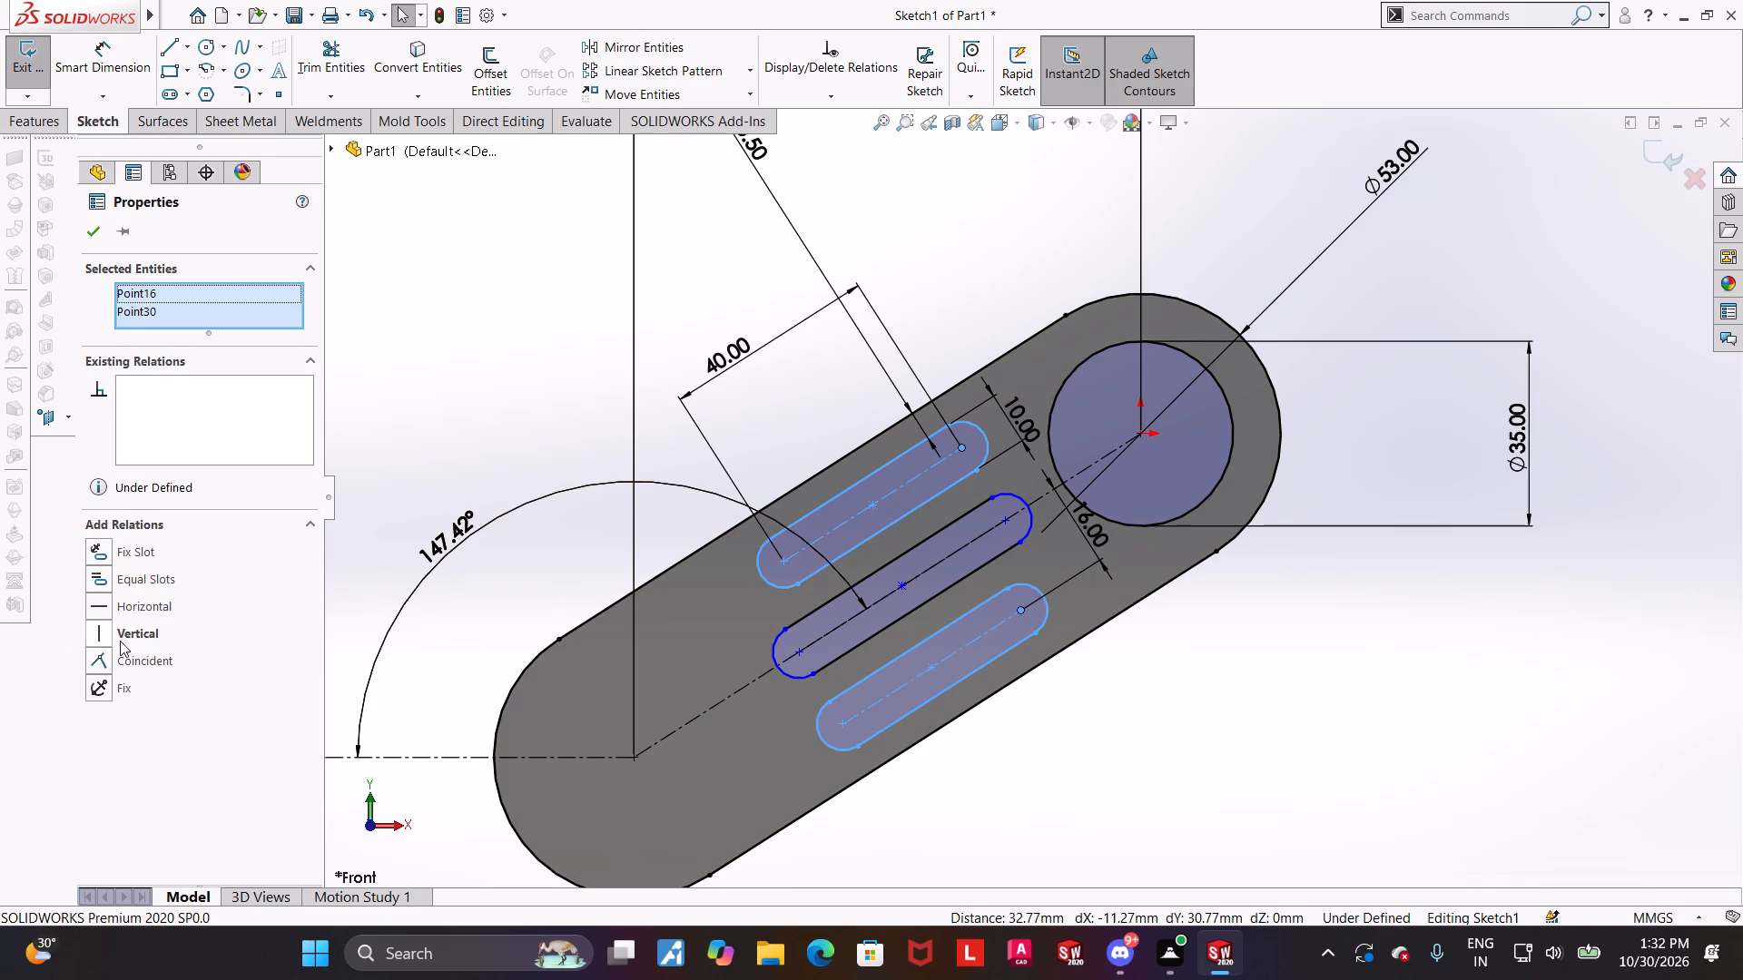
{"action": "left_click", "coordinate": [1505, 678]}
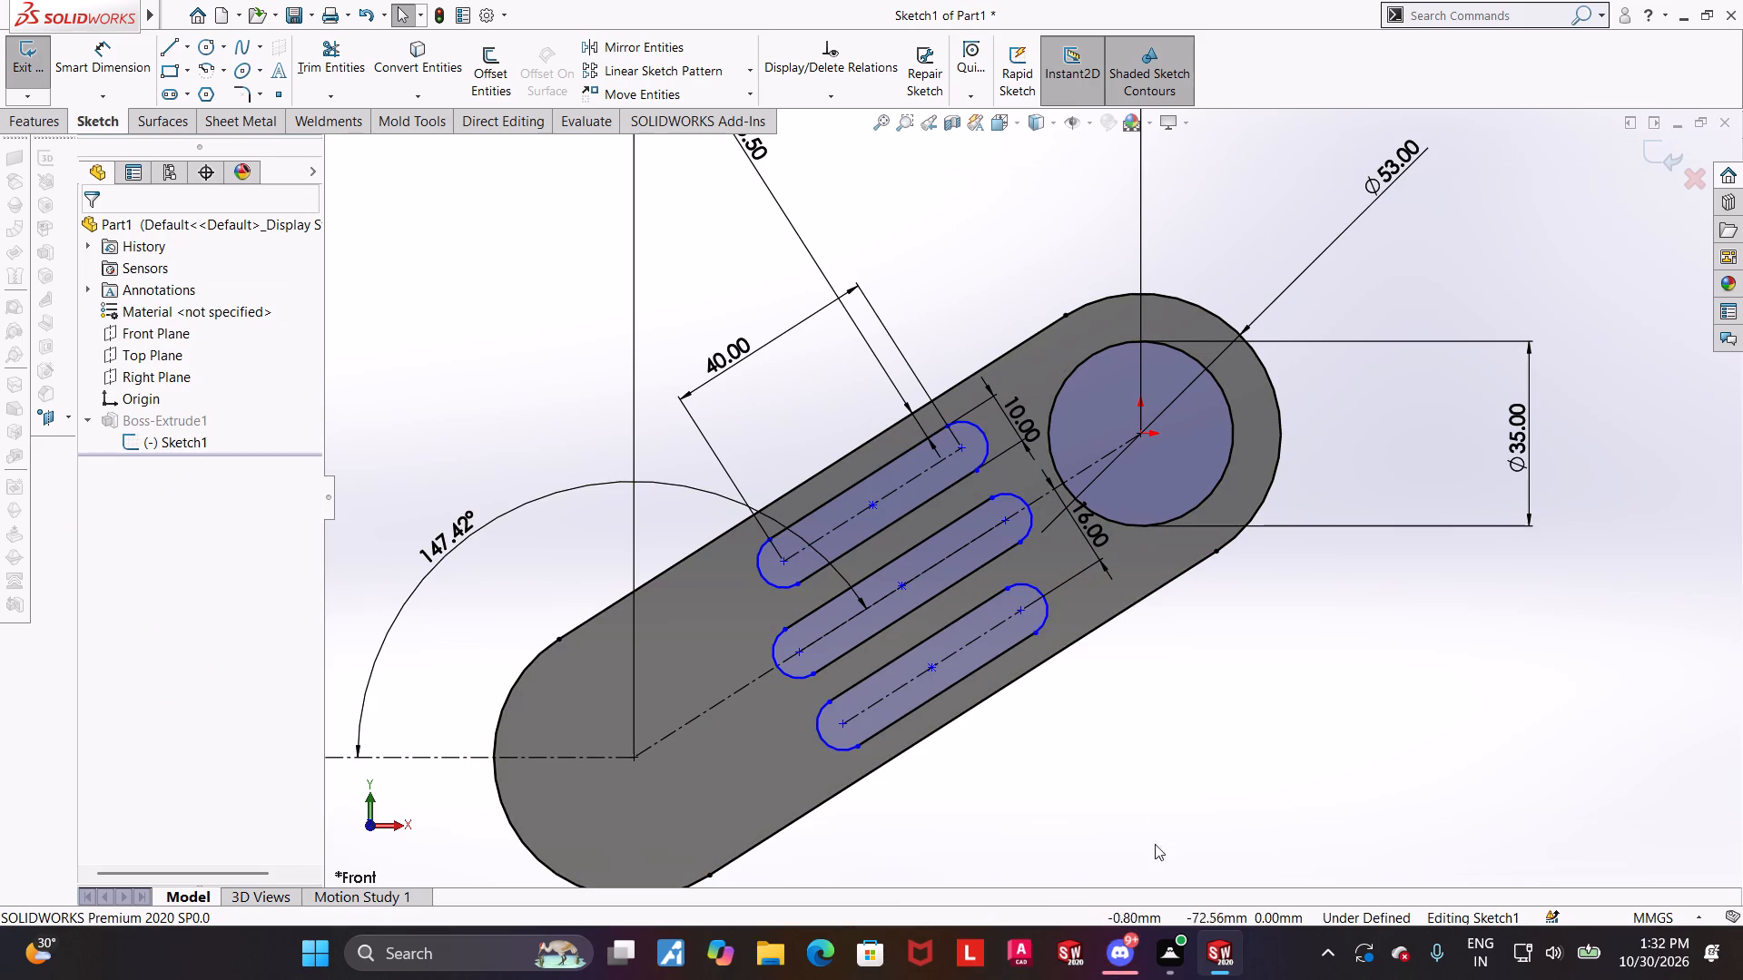
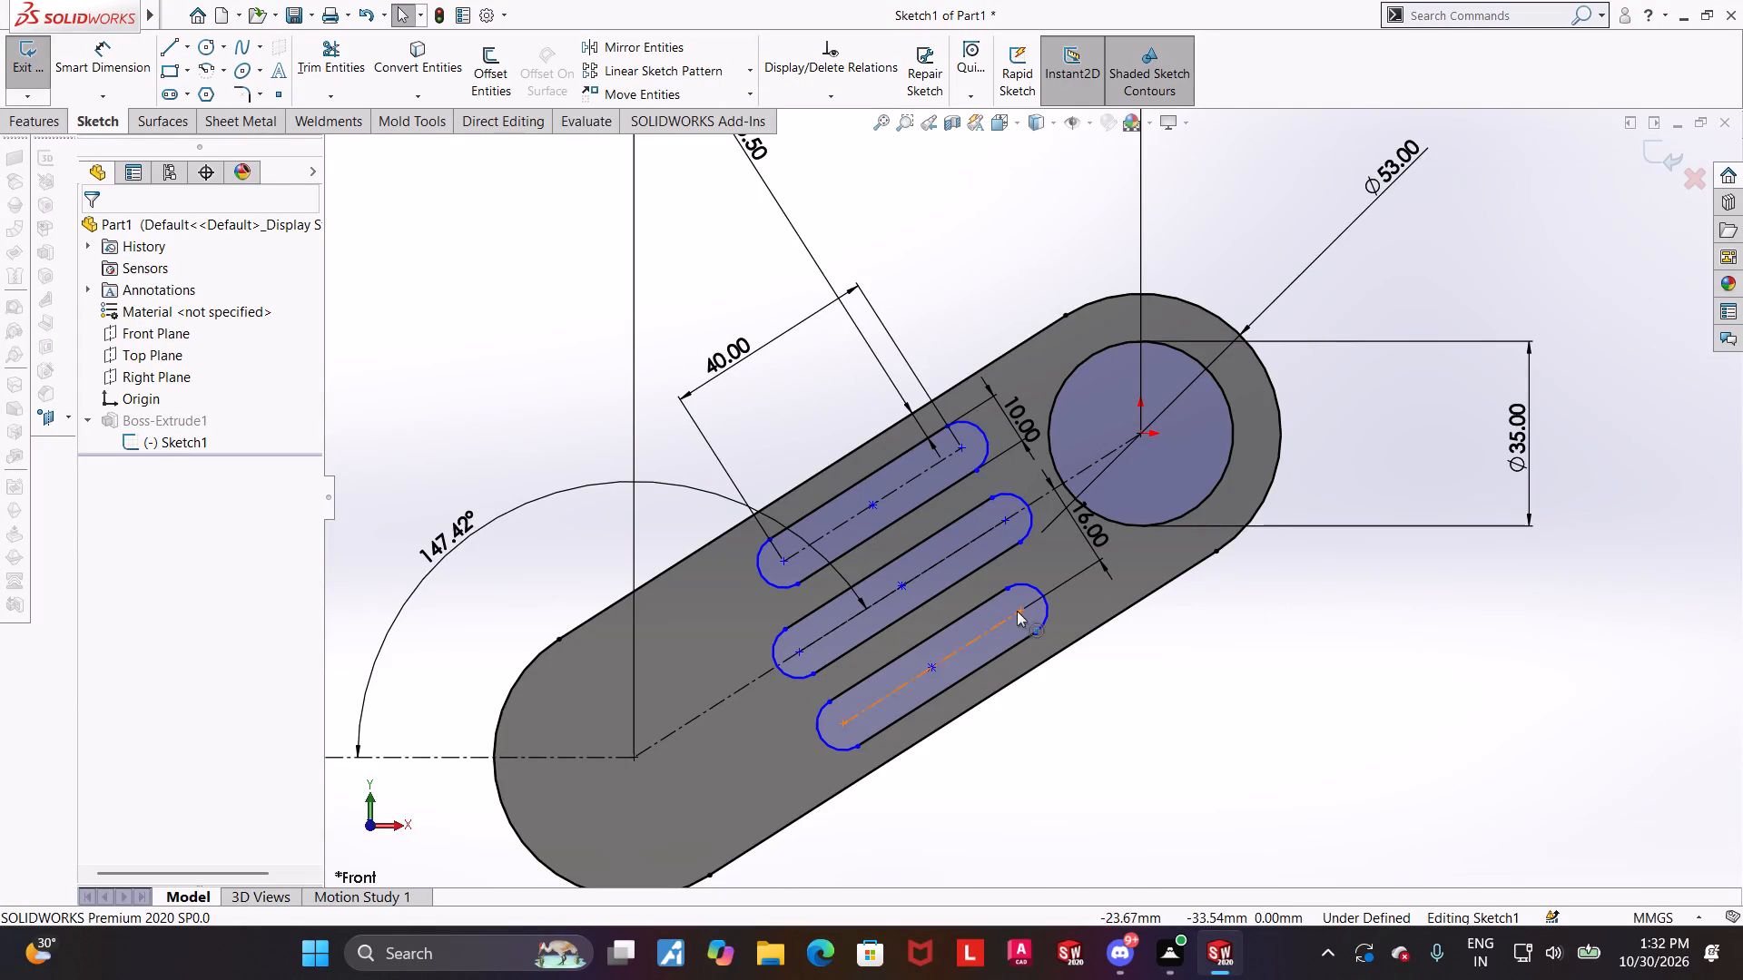
Move the lower slot up along the arm and shorten the middle slot from its lower-left end to about 41 mm, roughly aligning the slot ends.
{"action": "left_click_drag", "start_coordinate": [1022, 611], "coordinate": [1049, 591]}
{"action": "left_click", "coordinate": [1521, 711]}
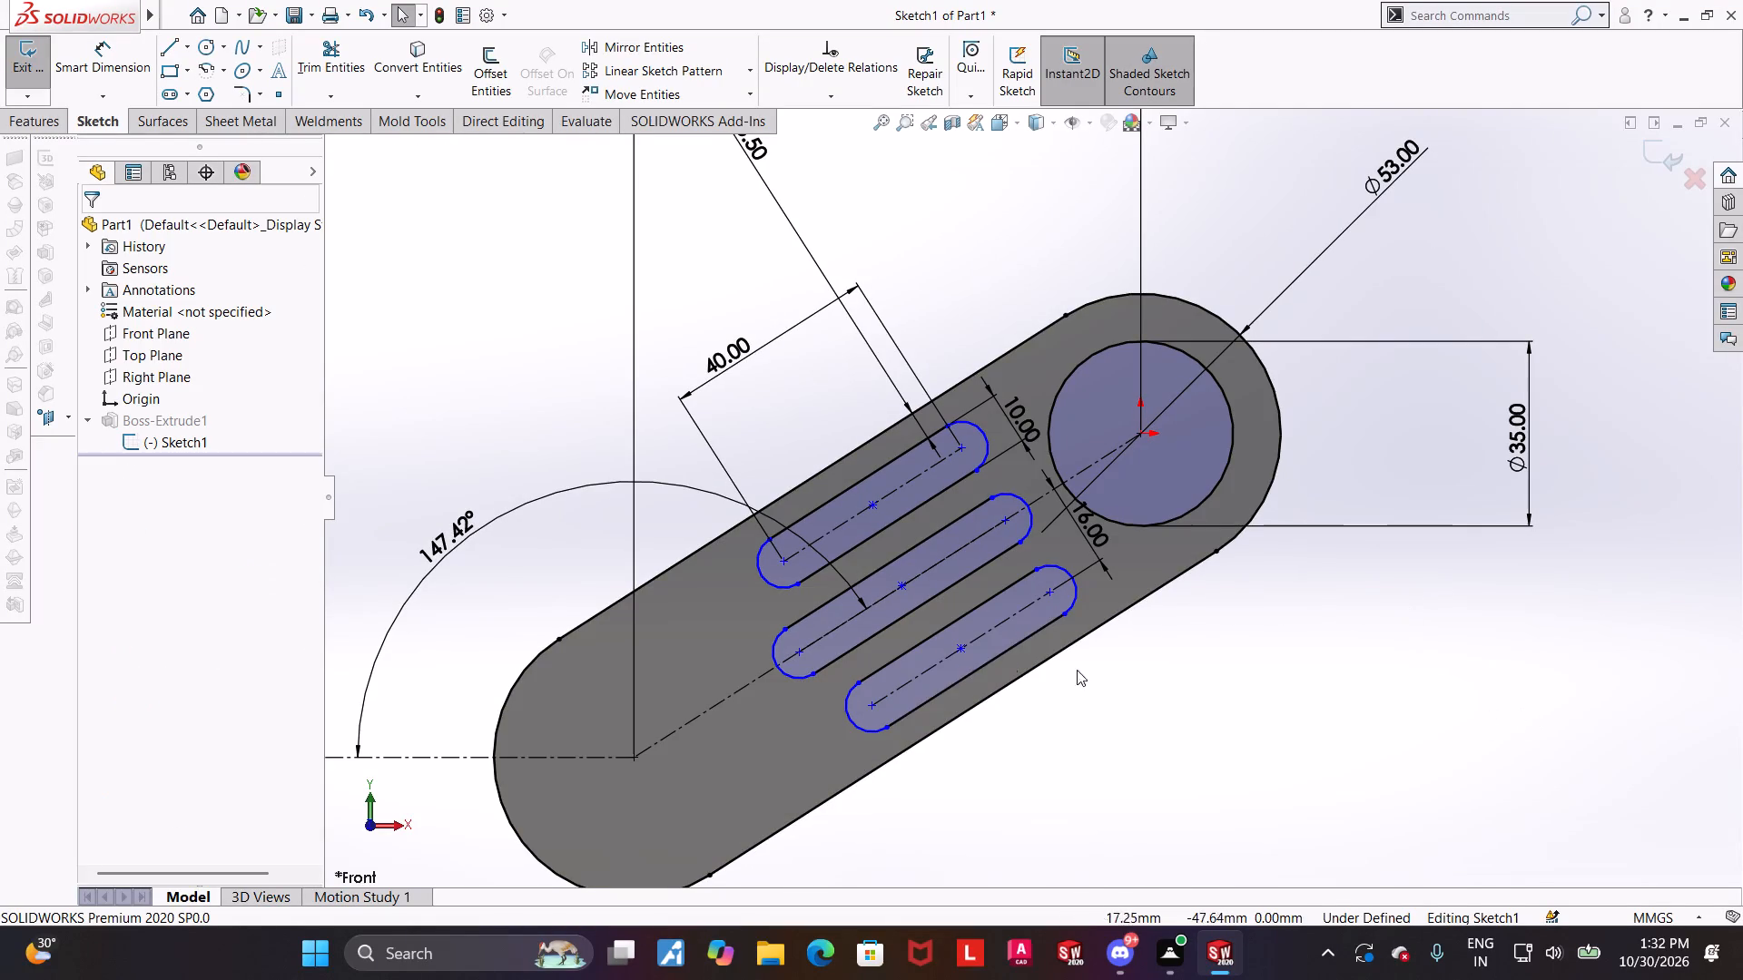
{"action": "left_click_drag", "start_coordinate": [794, 651], "coordinate": [820, 631]}
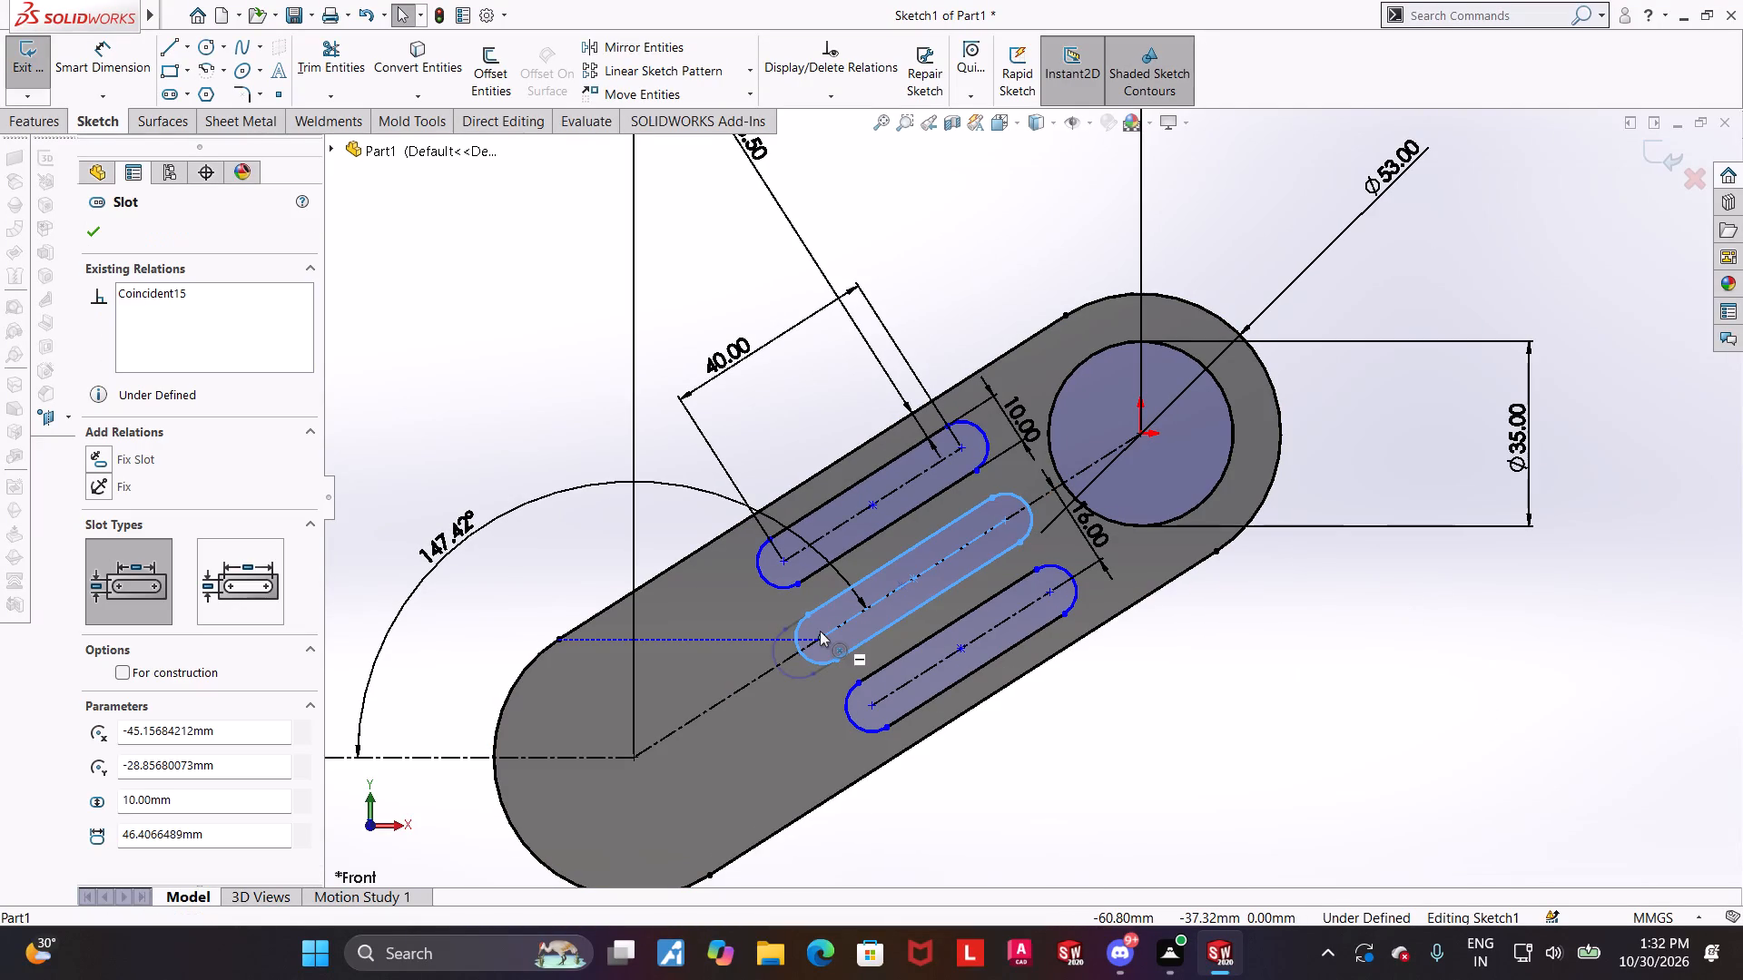
{"action": "left_click_drag", "start_coordinate": [820, 631], "coordinate": [819, 630]}
{"action": "key", "text": "Escape"}
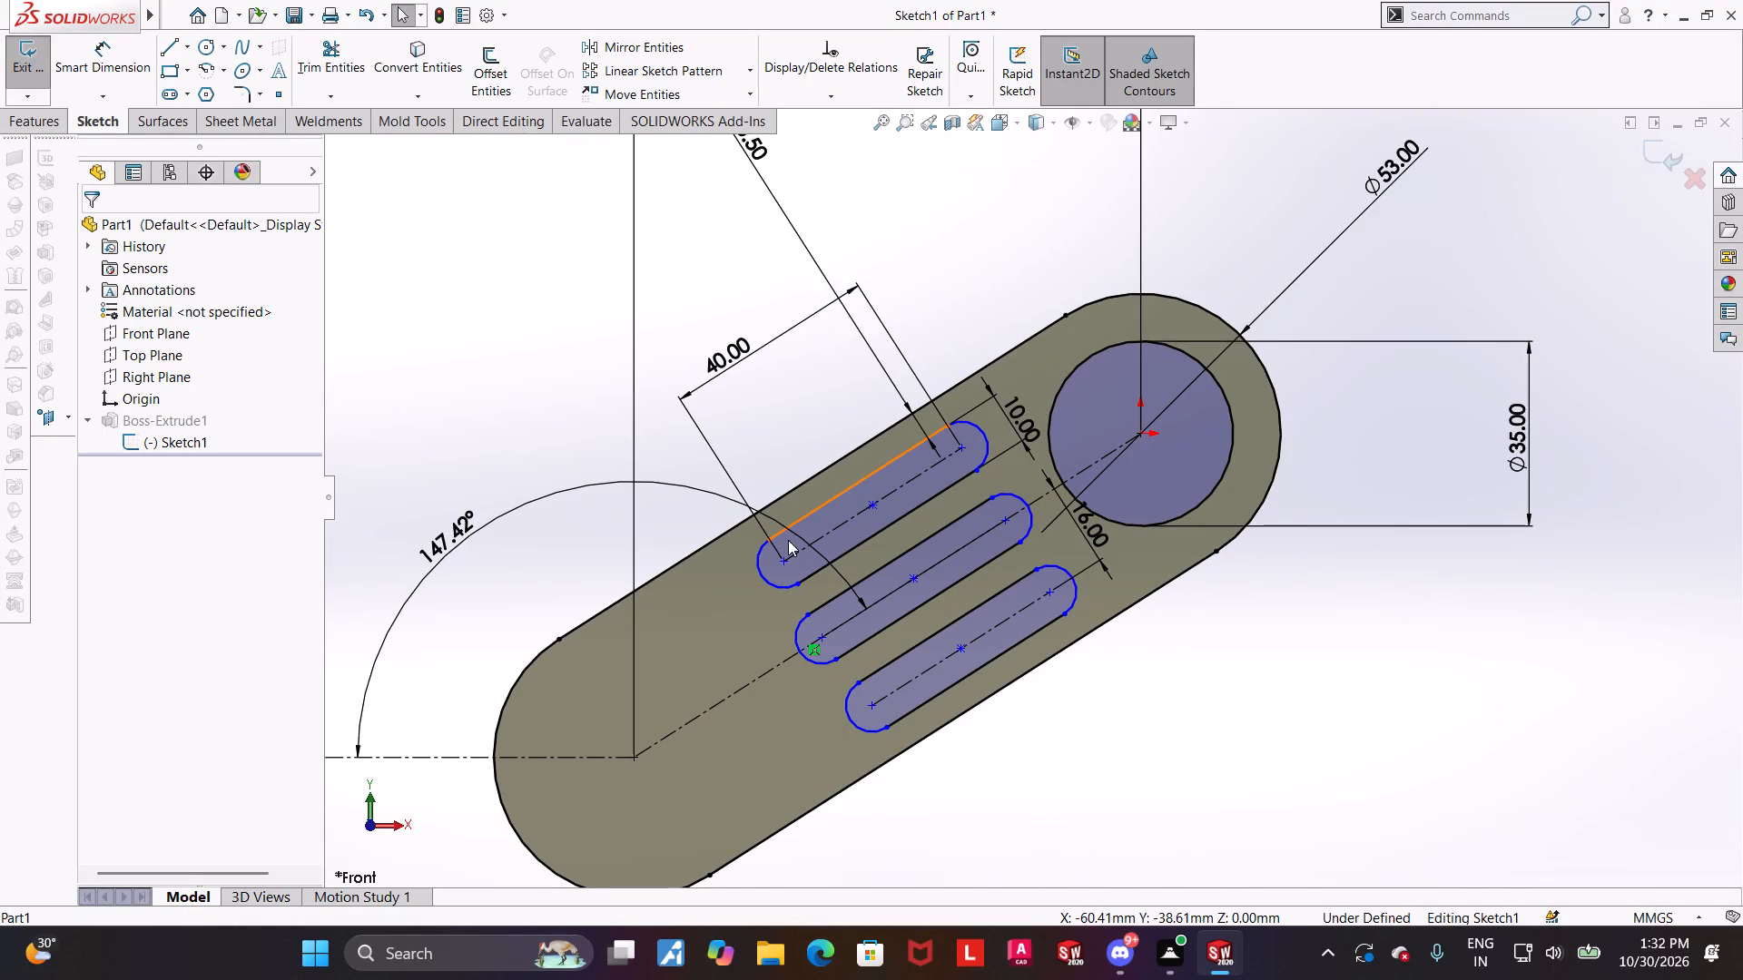
Draw a construction centerline about 58 mm long from the upper slot's lower-left arc centre across the other slots, perpendicular to the upper slot's centreline.
{"action": "left_click", "coordinate": [183, 44]}
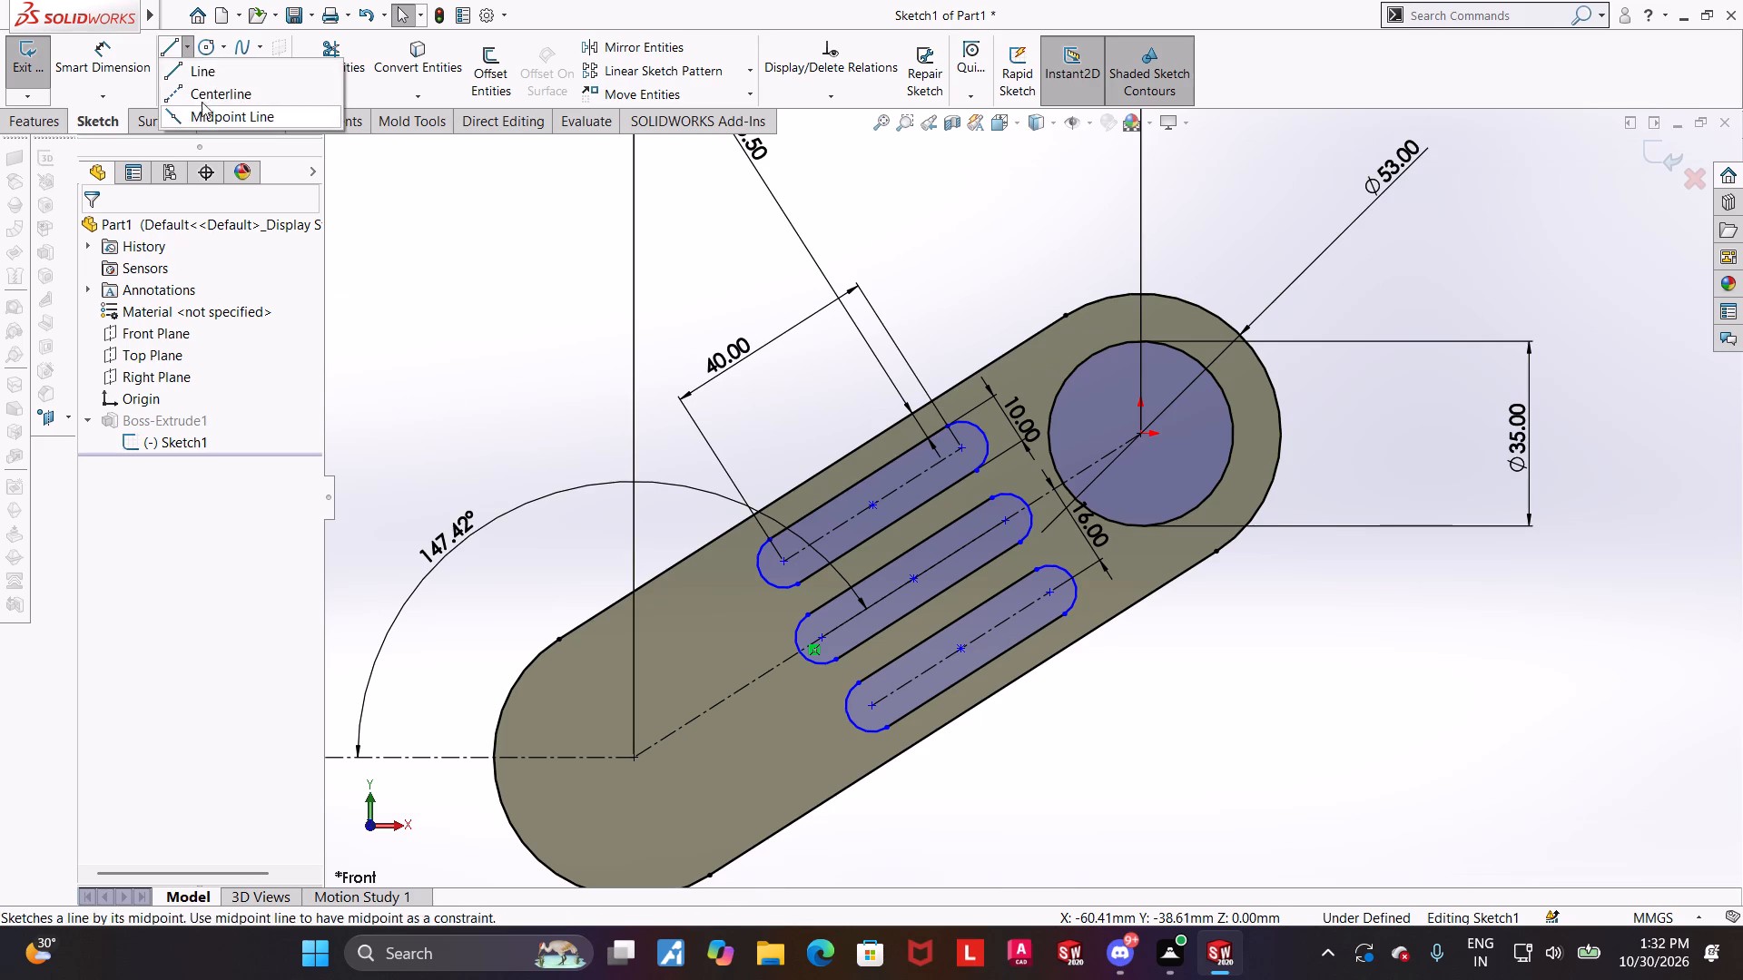
{"action": "left_click", "coordinate": [202, 96]}
{"action": "left_click", "coordinate": [784, 559]}
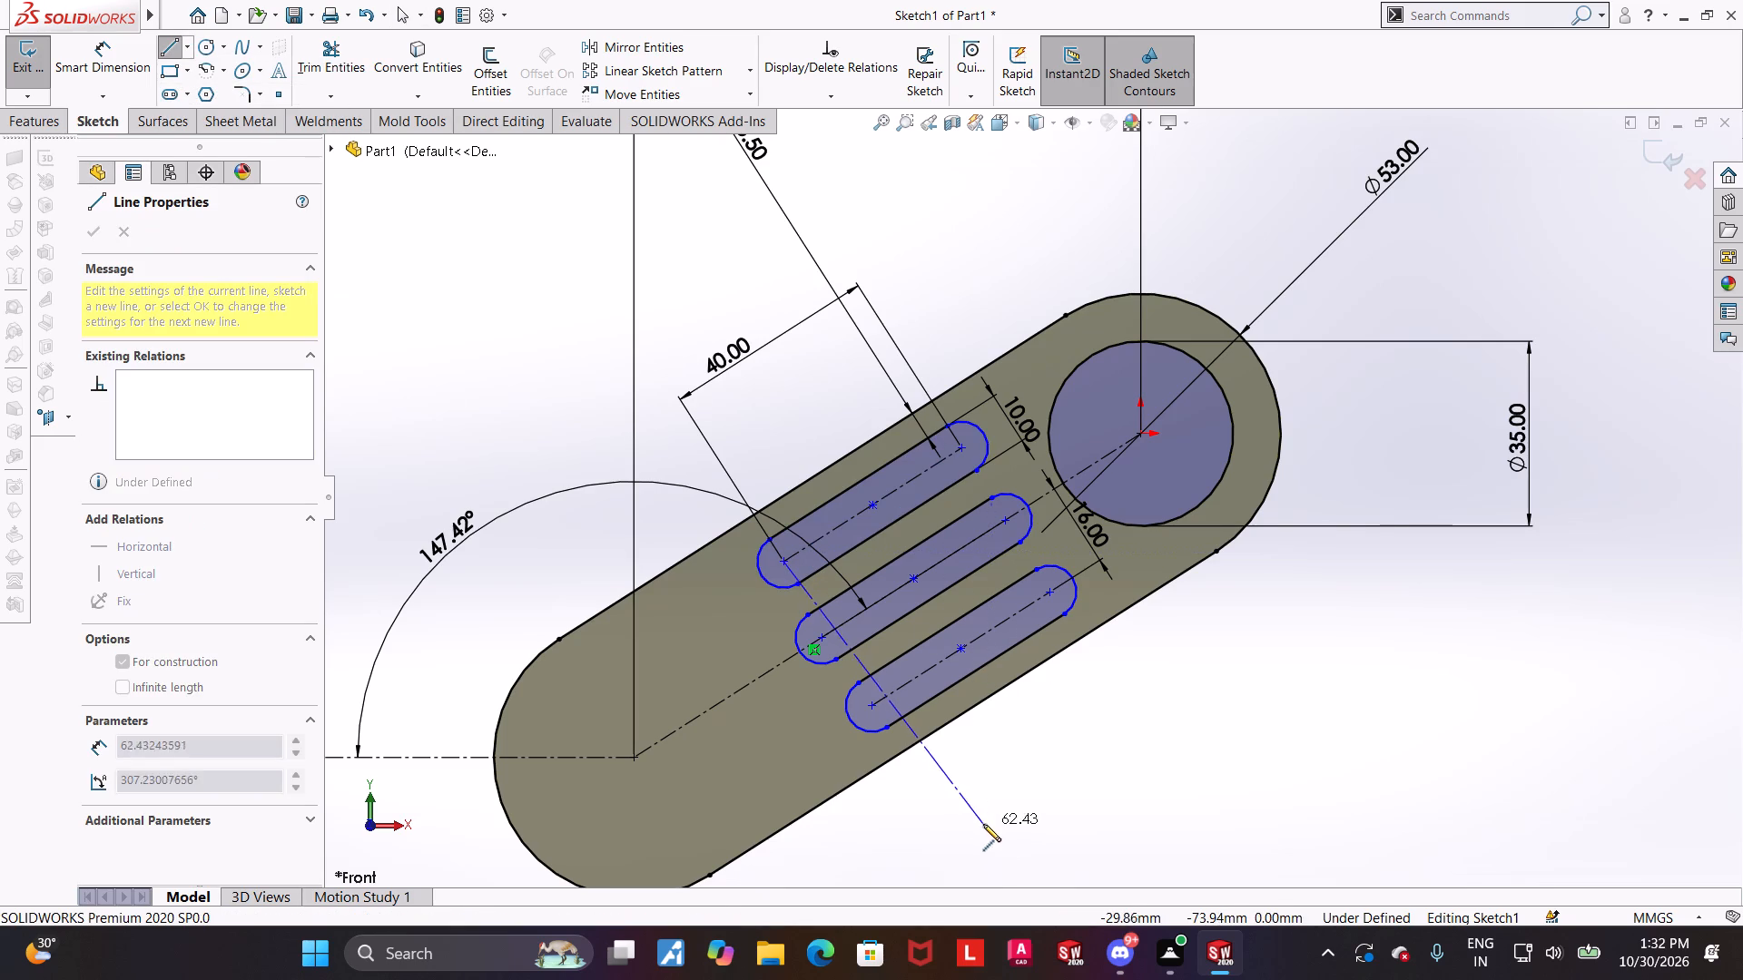
{"action": "left_click", "coordinate": [951, 820]}
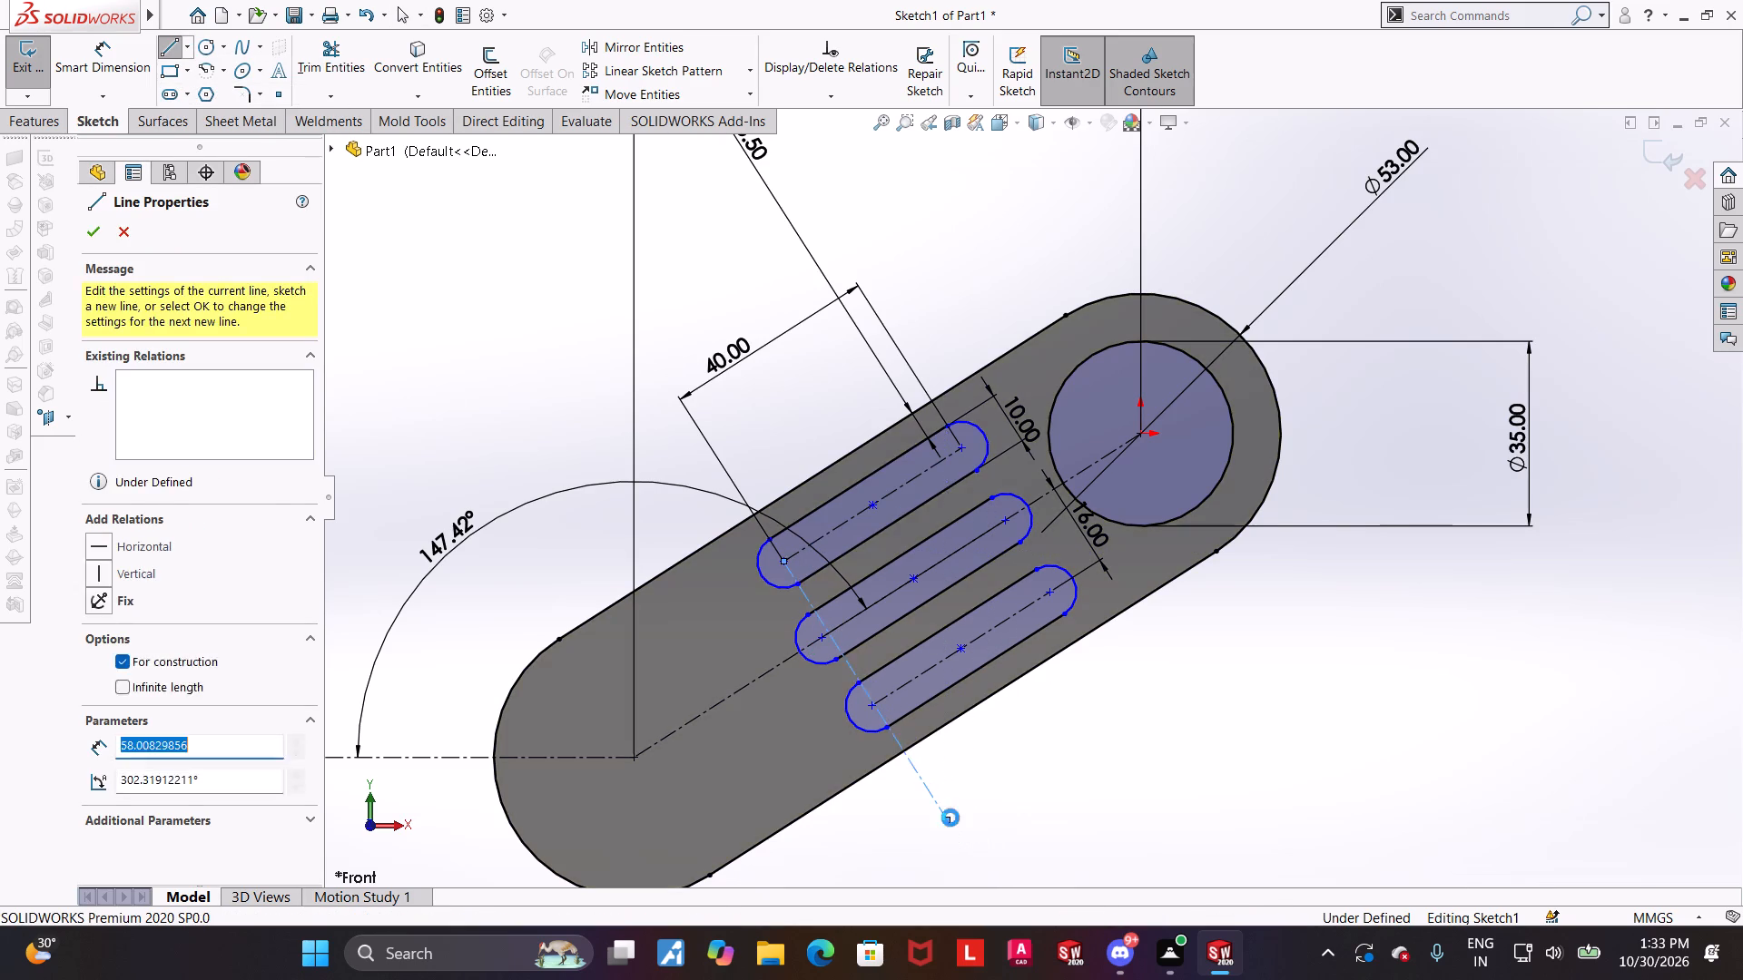
{"action": "key", "text": "Escape"}
{"action": "left_click", "coordinate": [826, 535]}
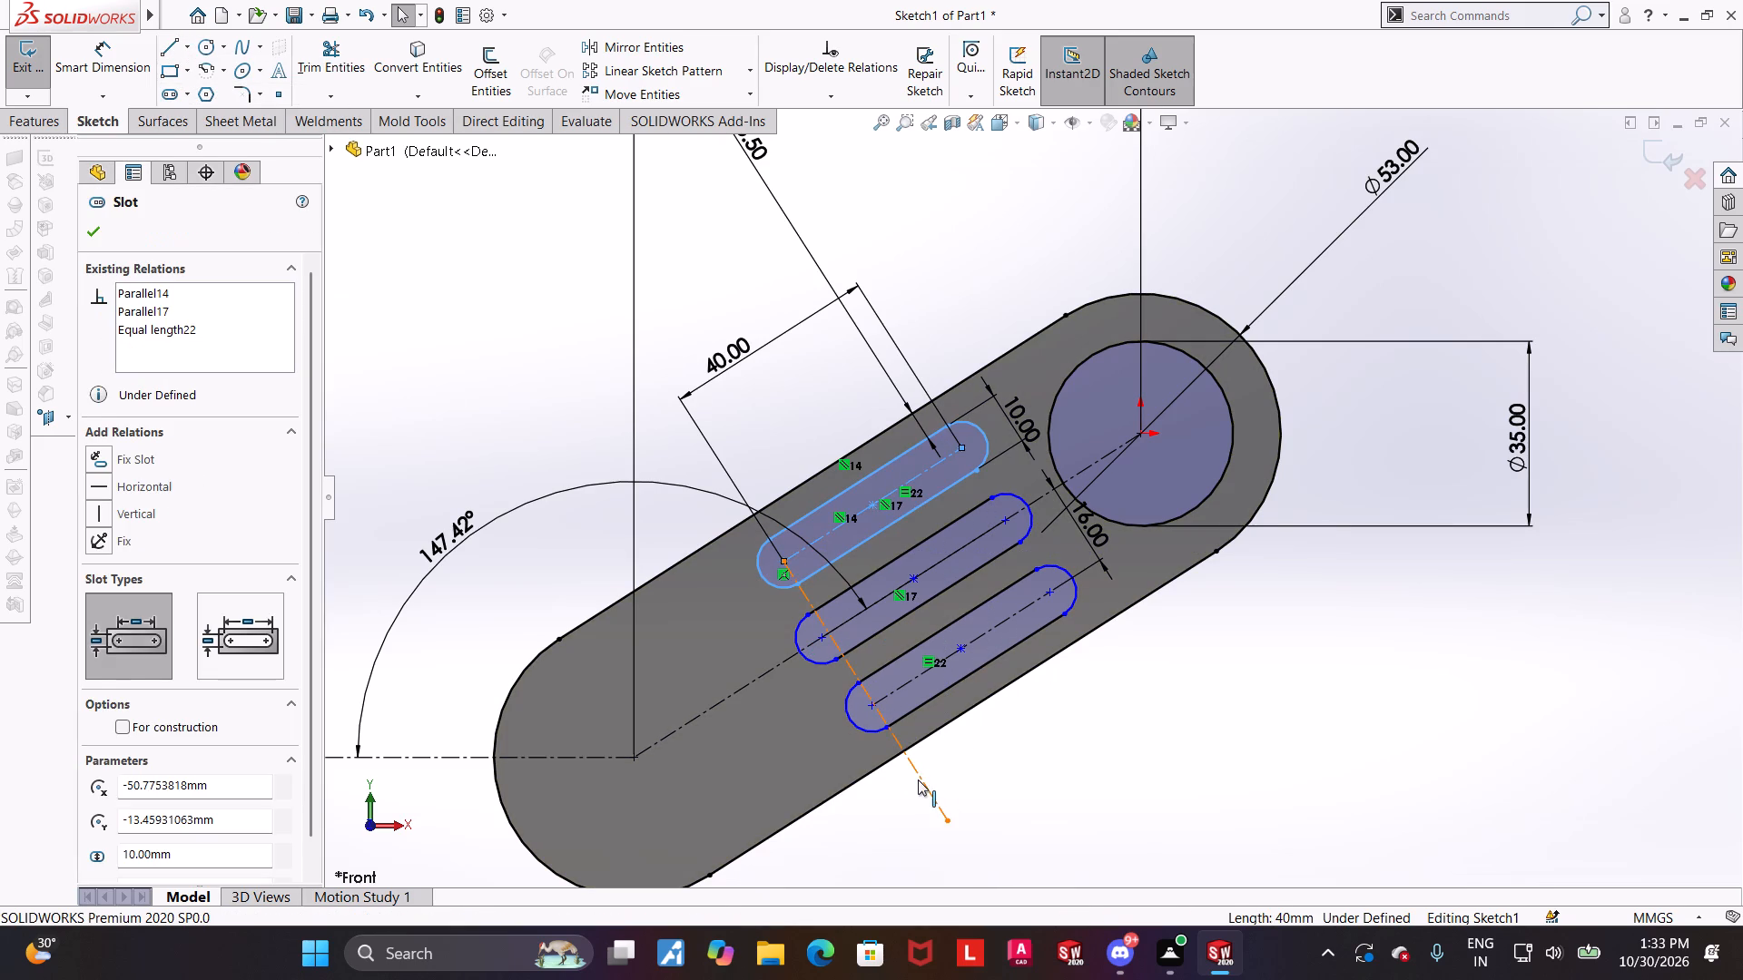
{"action": "left_click", "coordinate": [918, 779], "text": "ctrl"}
{"action": "left_click", "coordinate": [95, 622]}
{"action": "left_click", "coordinate": [1265, 789]}
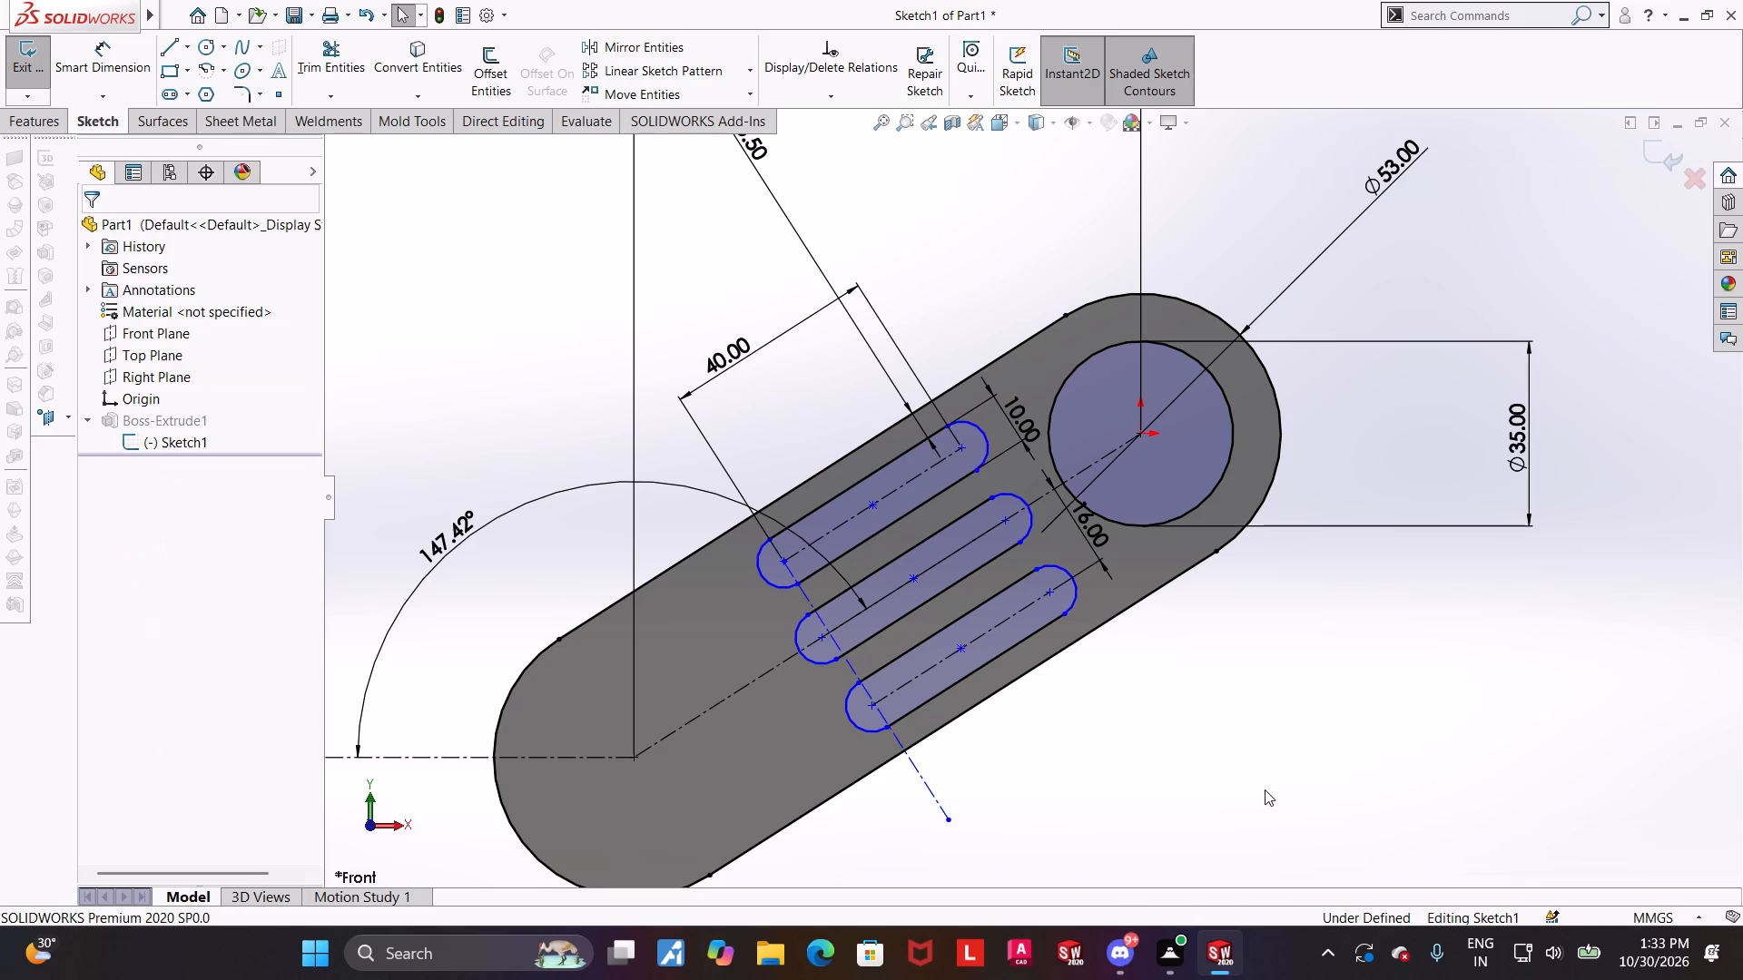
Apply Coincident relations placing the lower-left arc centres of the middle and lower slots on the perpendicular construction line.
{"action": "left_click", "coordinate": [826, 638], "text": "ctrl"}
{"action": "left_click", "coordinate": [844, 622], "text": "ctrl"}
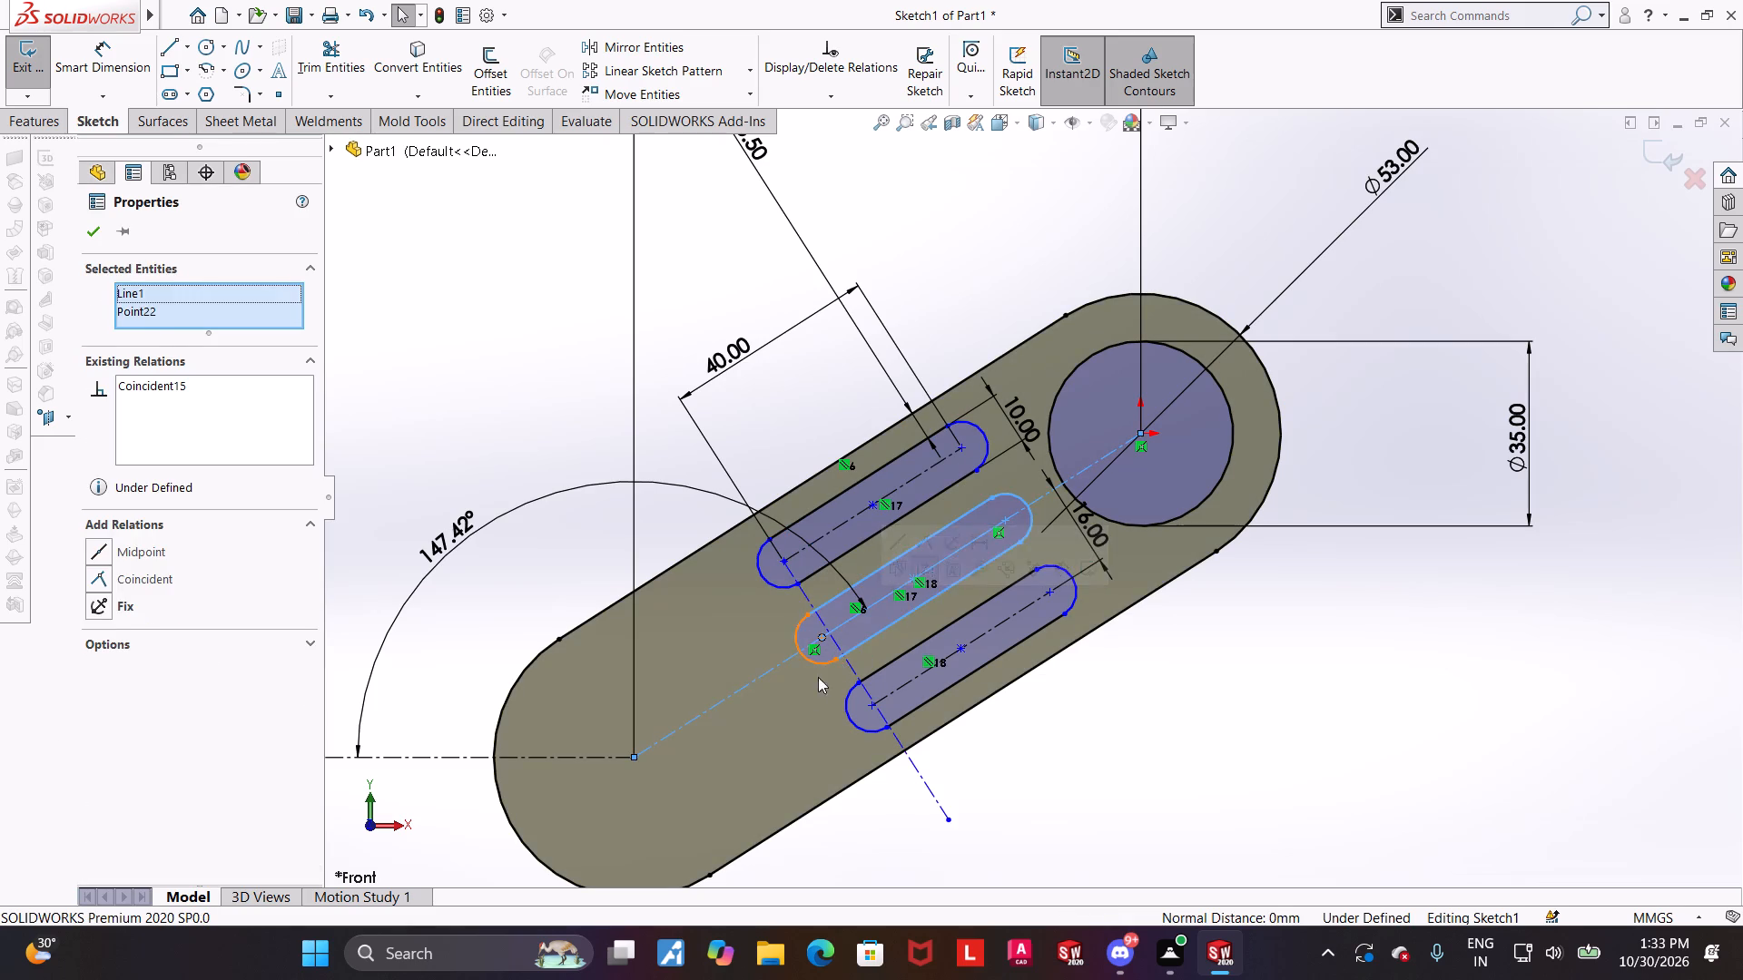
{"action": "left_click", "coordinate": [1440, 738]}
{"action": "left_click", "coordinate": [821, 632], "text": "ctrl"}
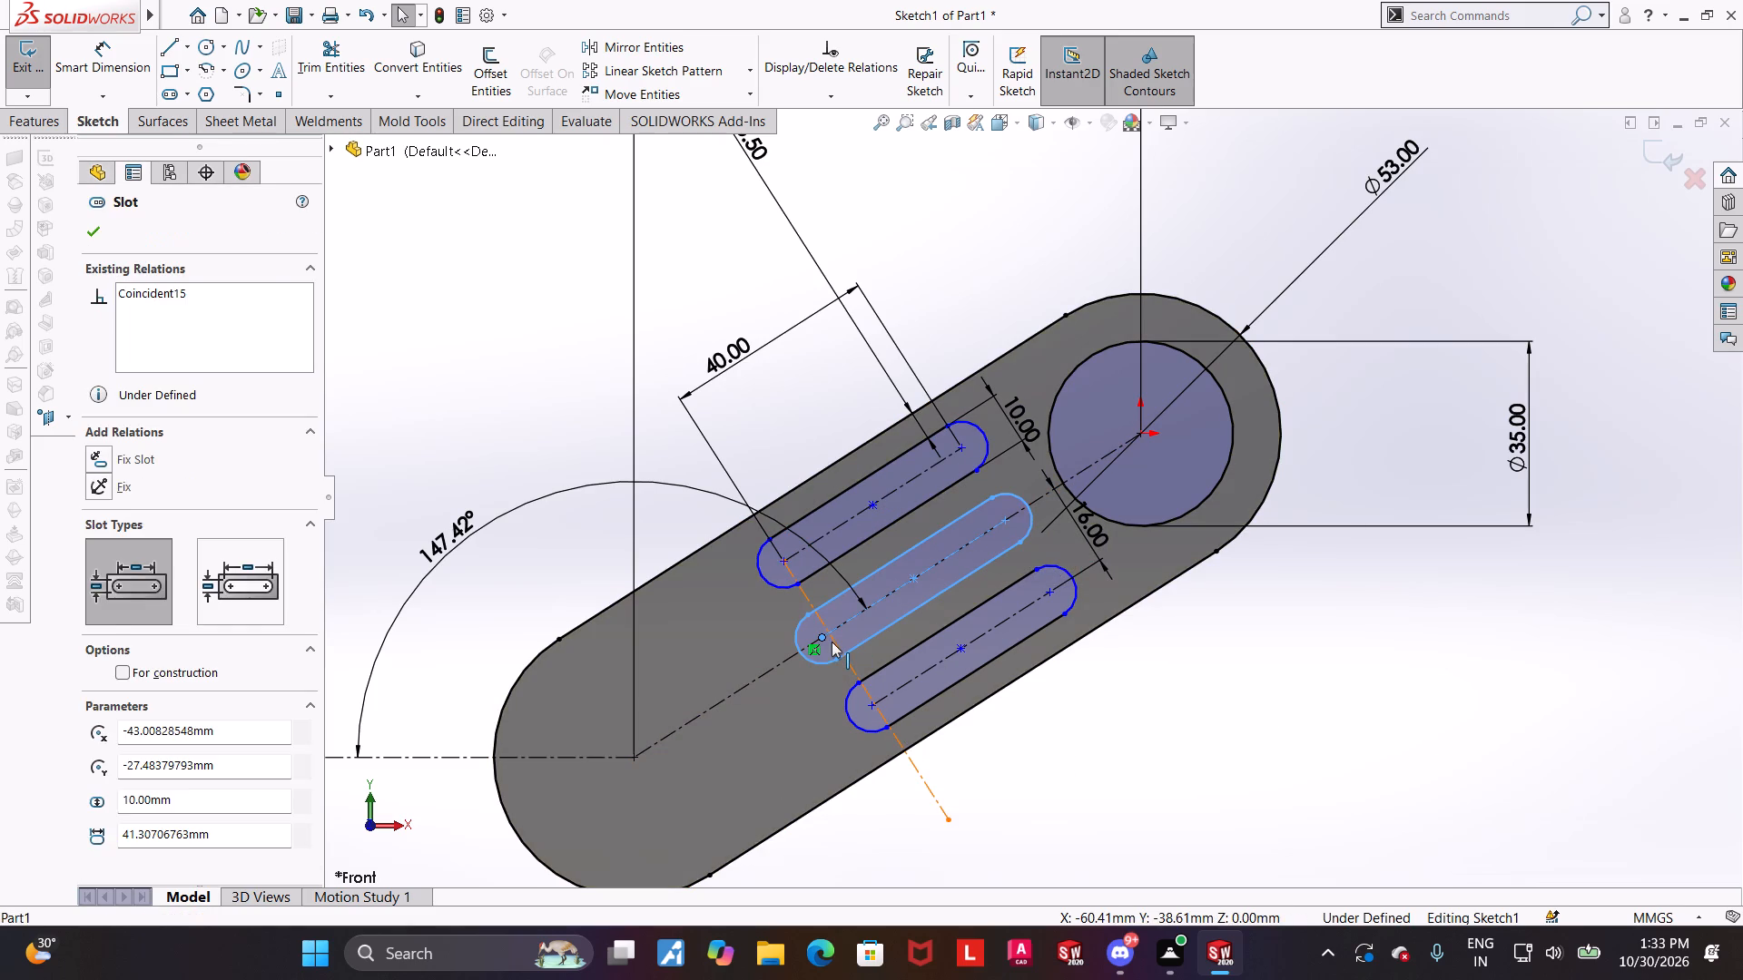
{"action": "left_click", "coordinate": [832, 642], "text": "ctrl"}
{"action": "left_click", "coordinate": [104, 579]}
{"action": "left_click", "coordinate": [1255, 764]}
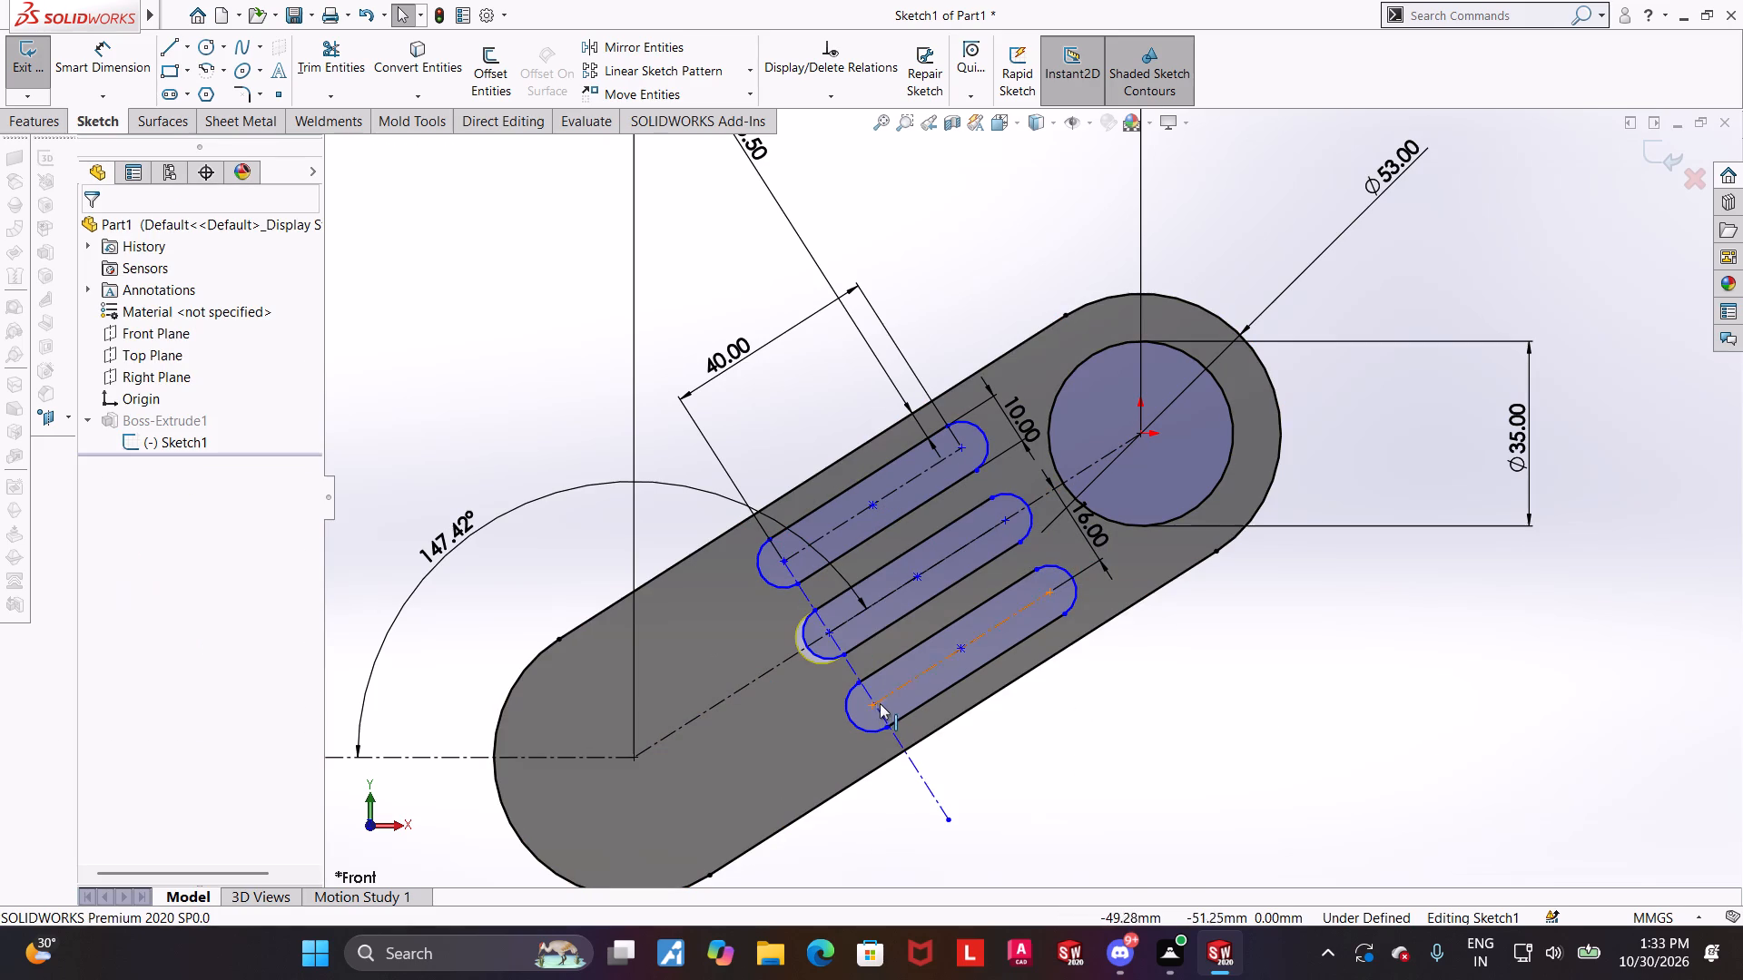
{"action": "left_click", "coordinate": [874, 701], "text": "ctrl"}
{"action": "left_click", "coordinate": [885, 721], "text": "ctrl"}
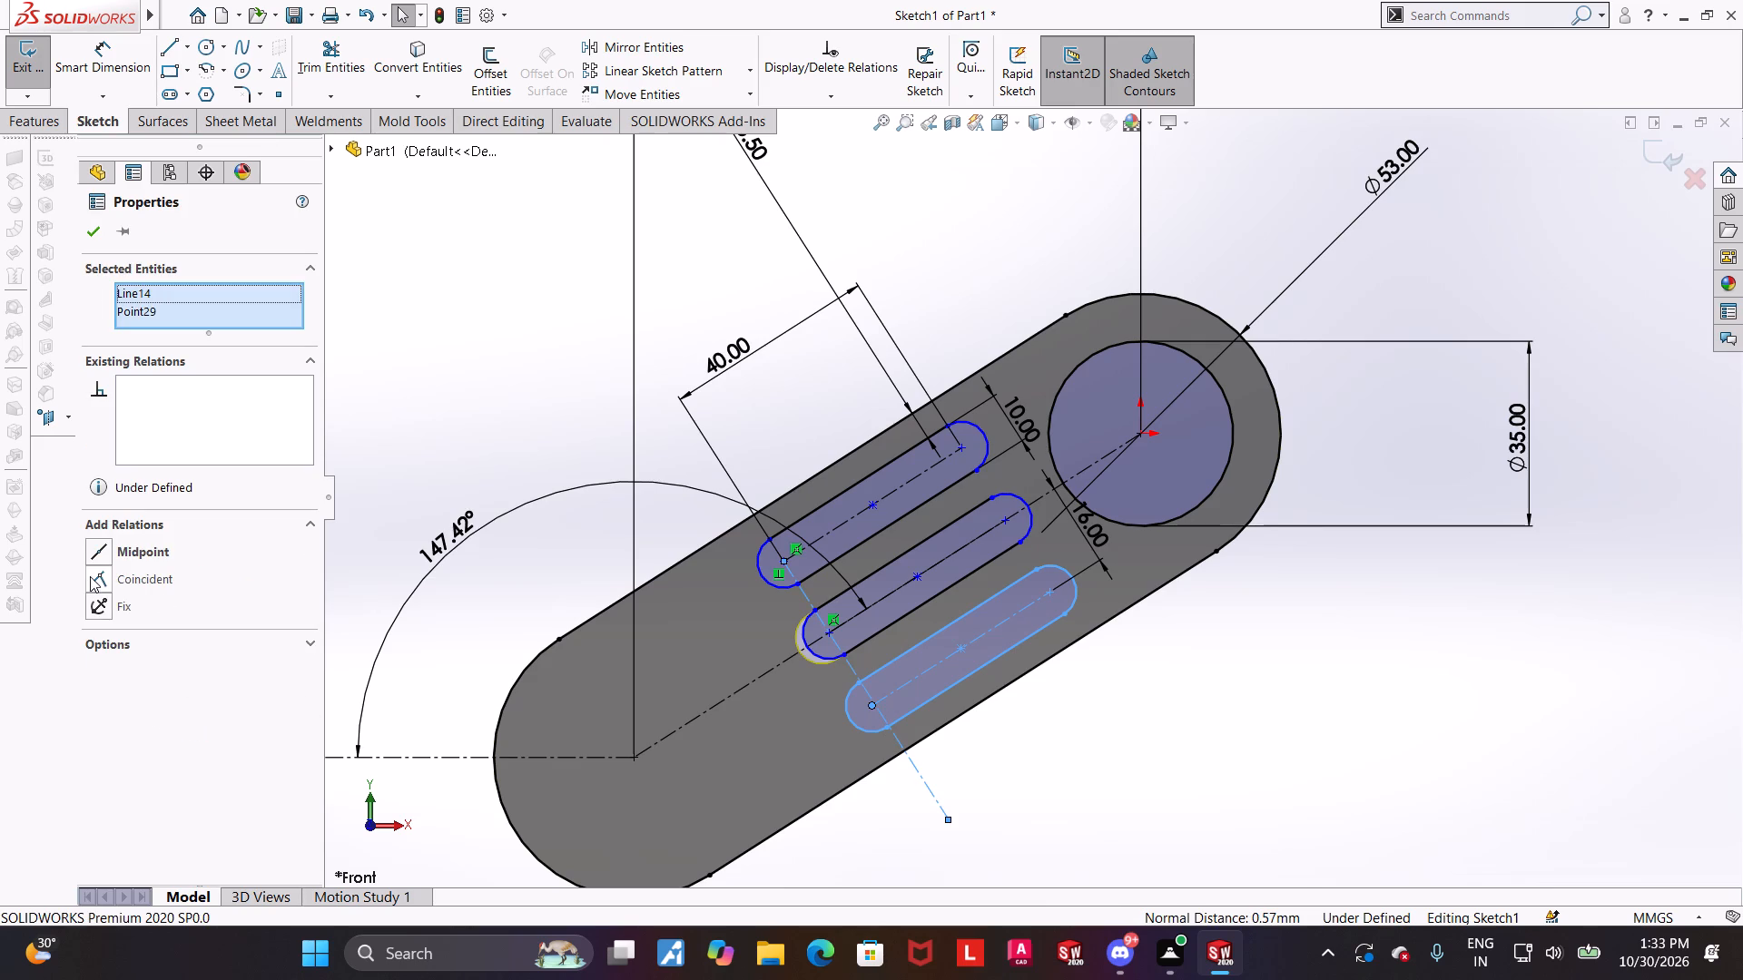
{"action": "left_click", "coordinate": [90, 576]}
{"action": "left_click", "coordinate": [1241, 818]}
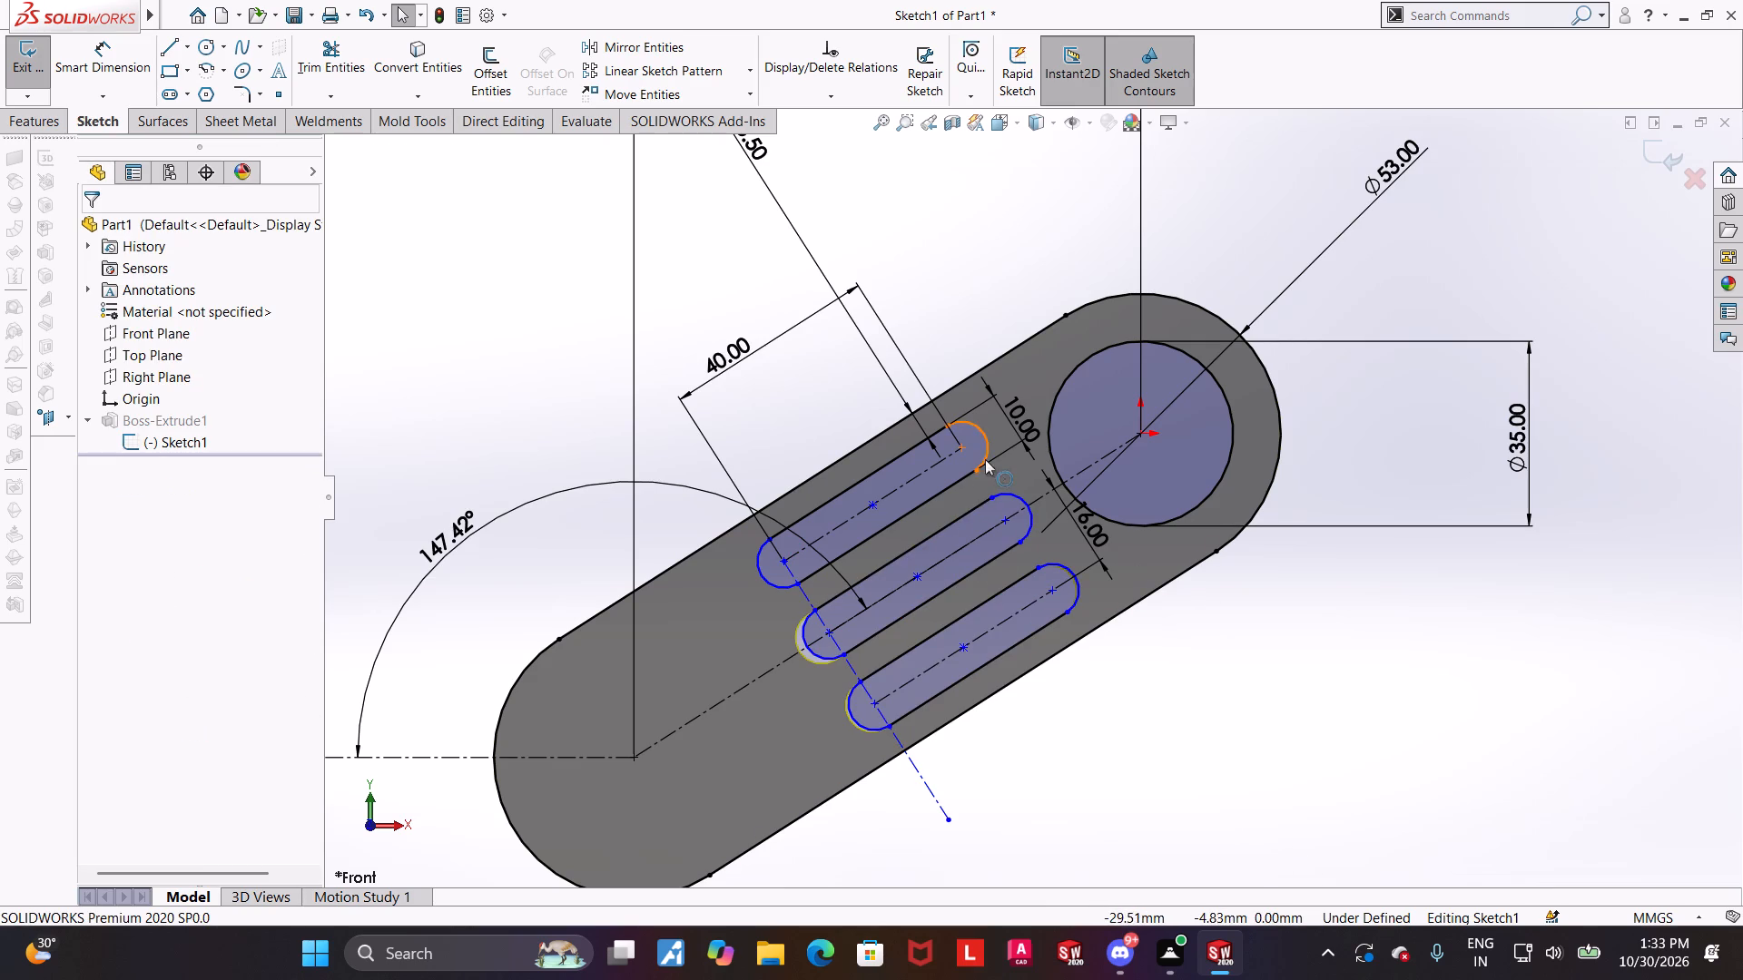
{"action": "left_click", "coordinate": [1228, 667]}
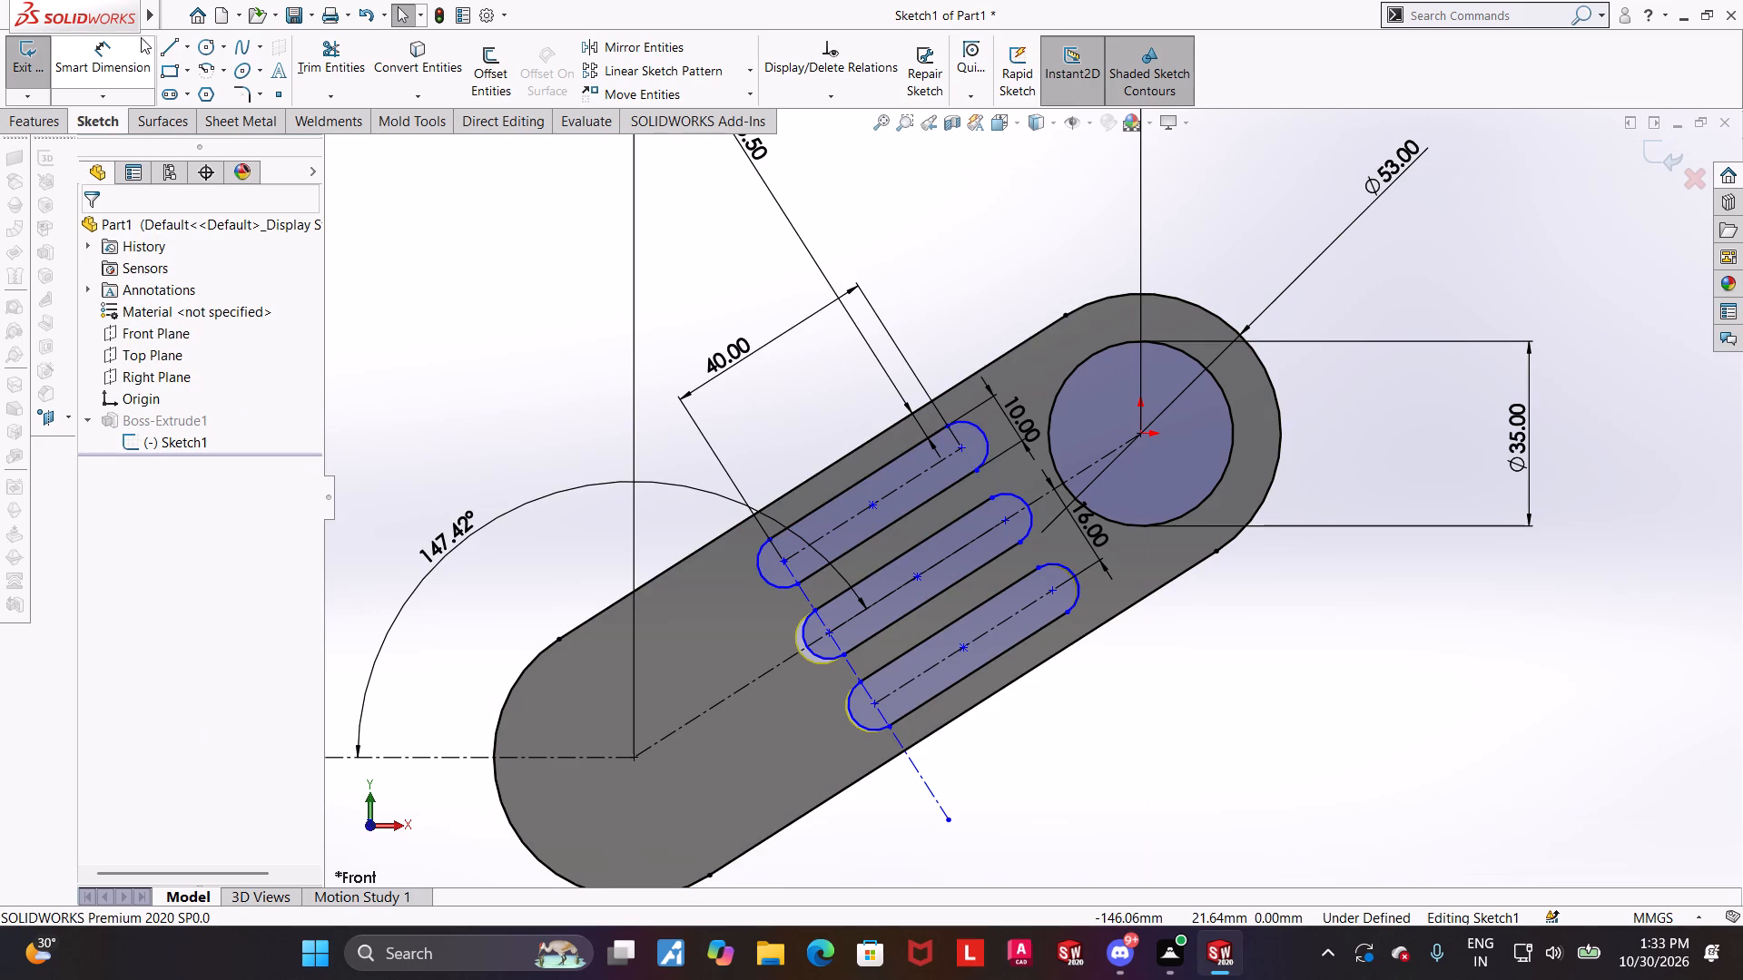
Draw a second construction centerline about 64 mm long from the upper slot's upper-right arc centre across the slots, parallel to the first one.
{"action": "left_click", "coordinate": [183, 44]}
{"action": "left_click", "coordinate": [196, 99]}
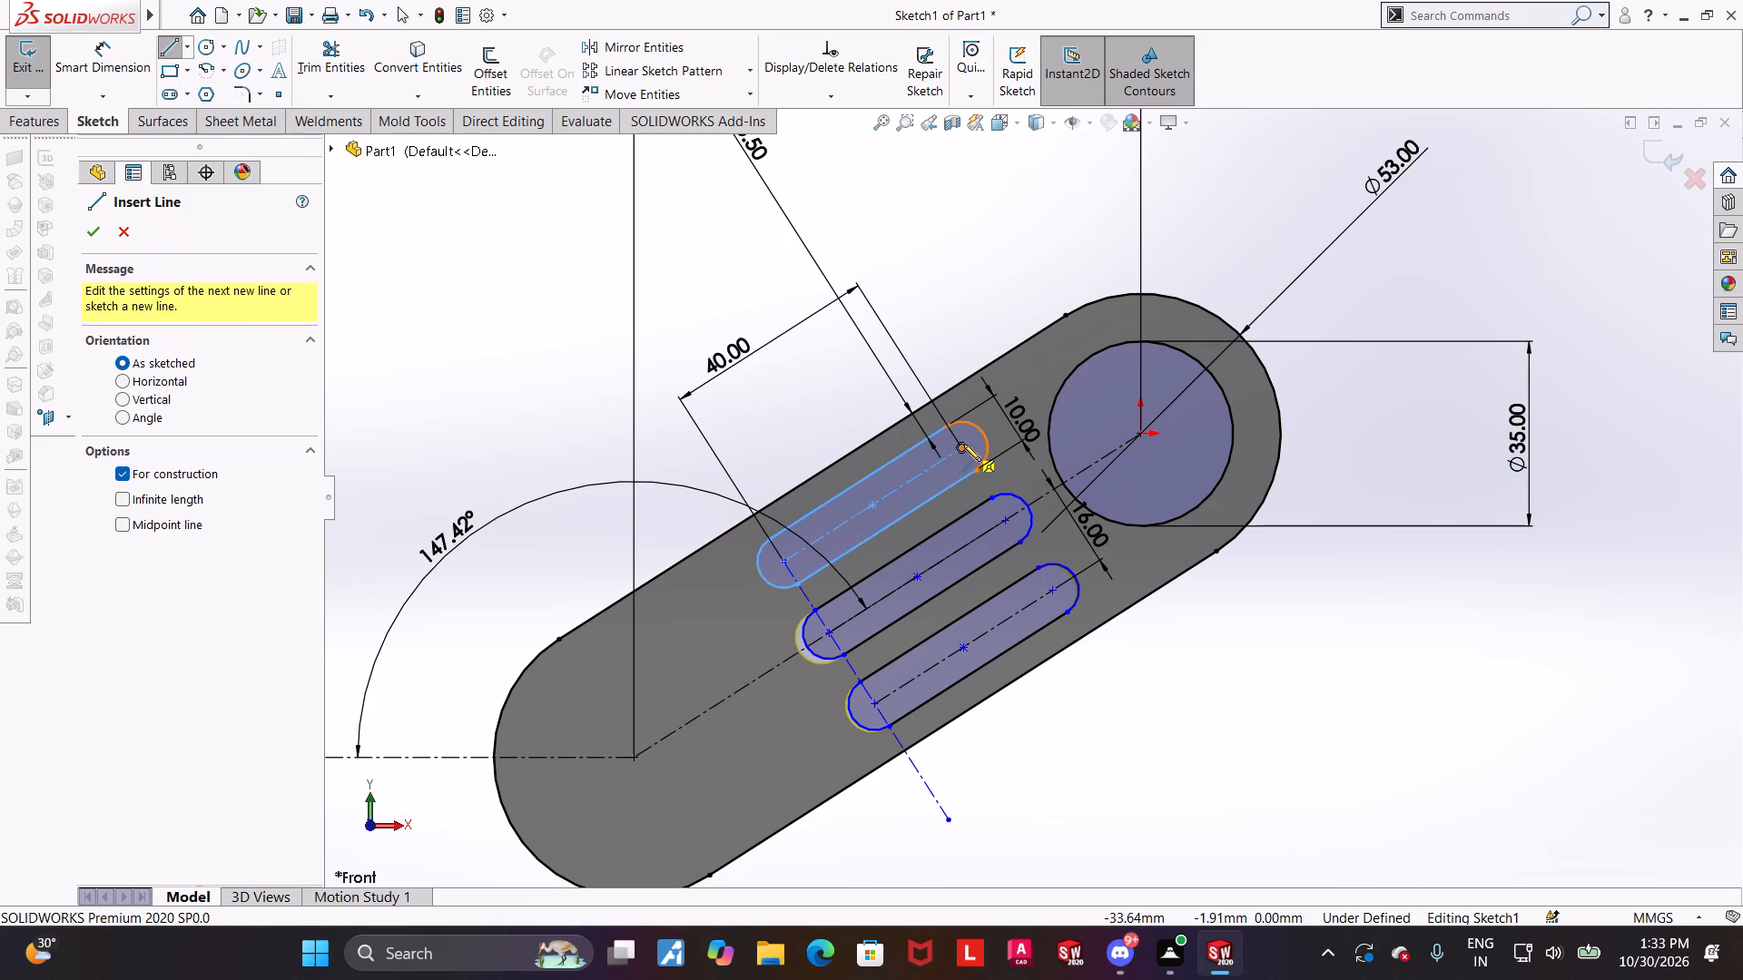
{"action": "left_click", "coordinate": [963, 449]}
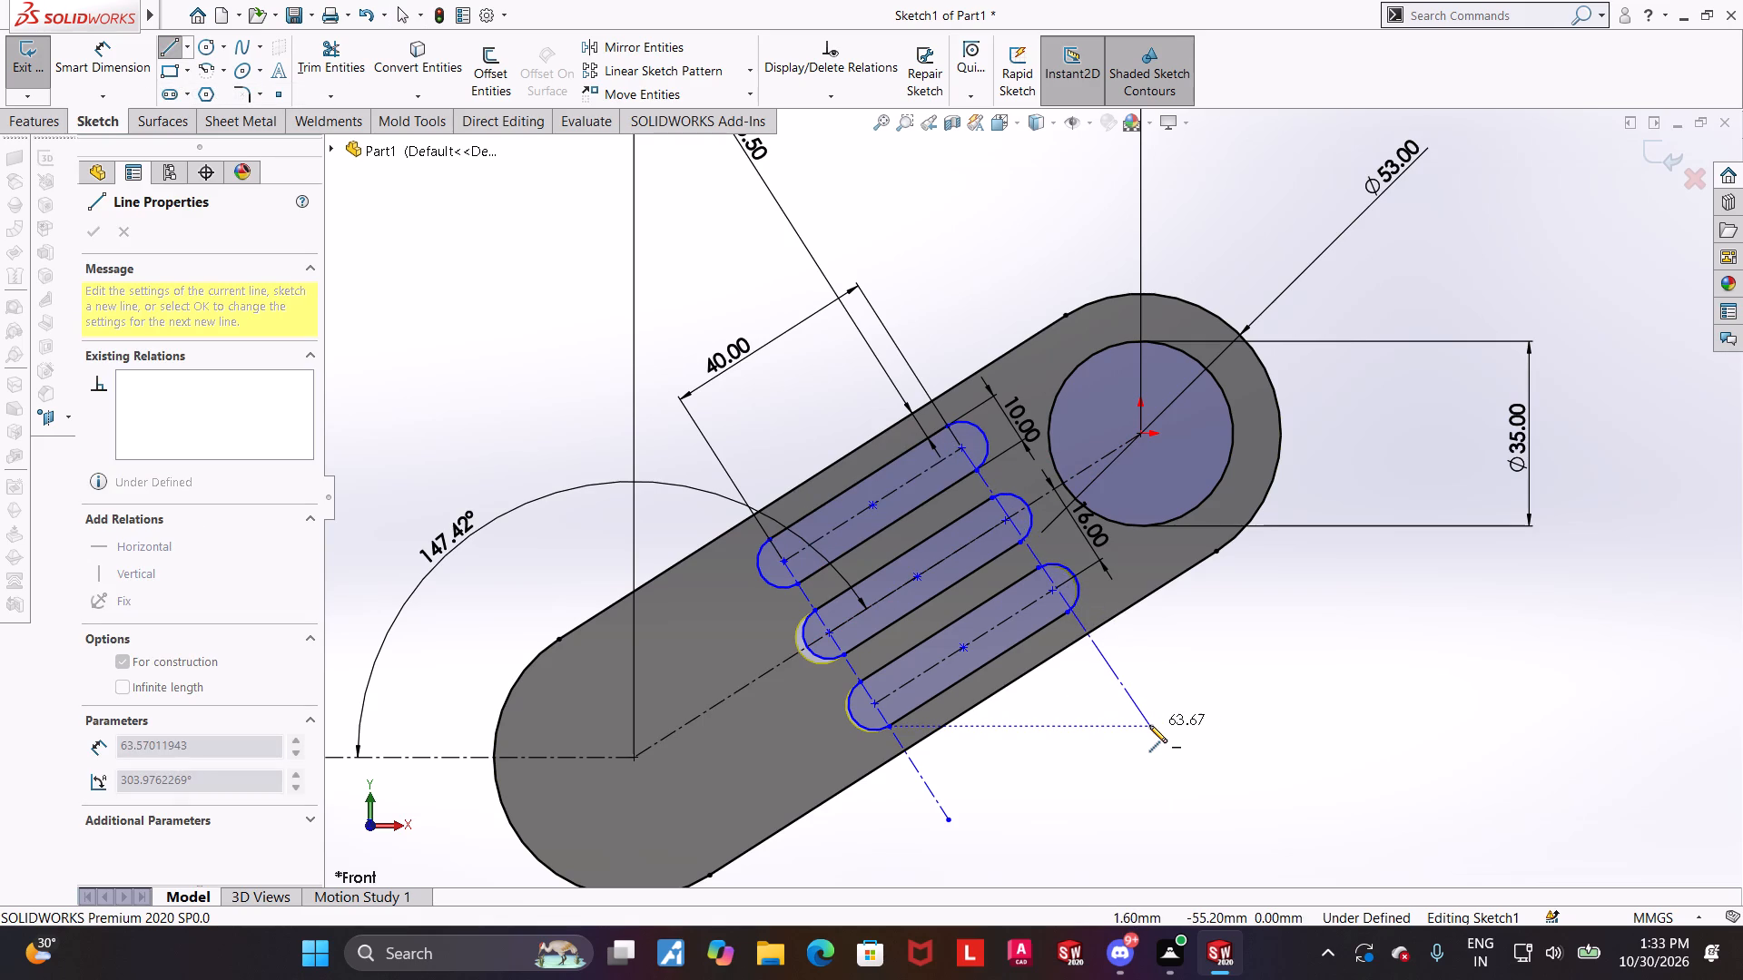
{"action": "left_click", "coordinate": [1149, 725]}
{"action": "key", "text": "Escape"}
{"action": "left_click", "coordinate": [920, 761]}
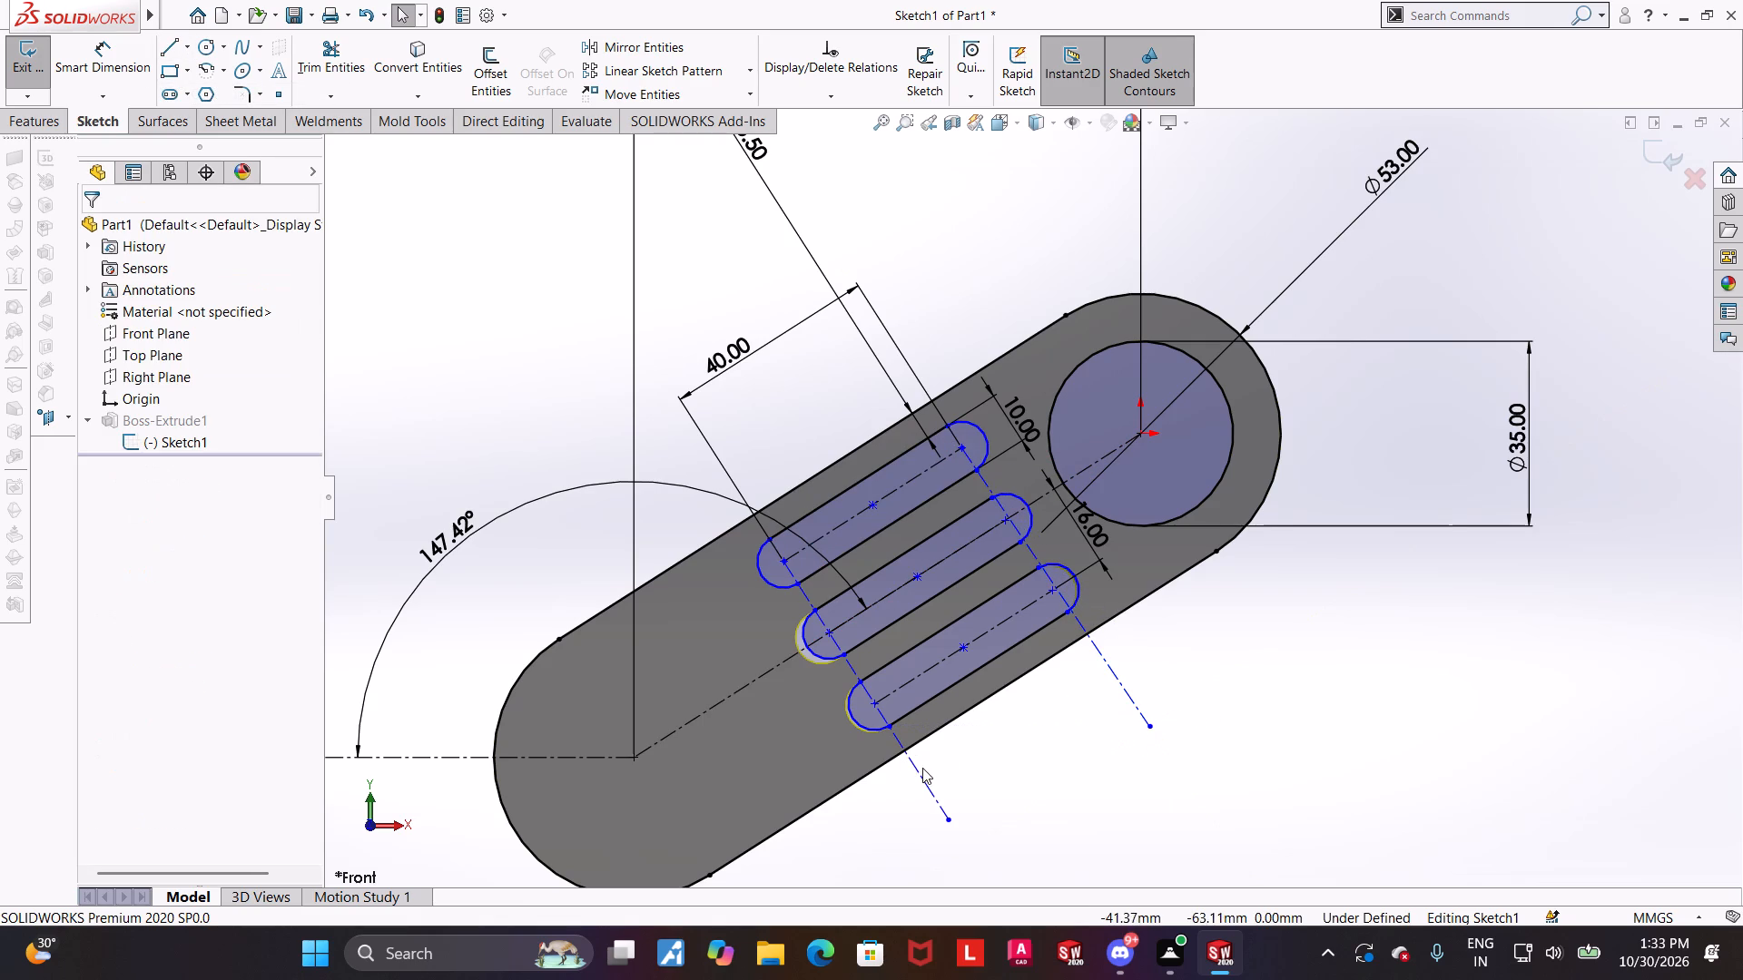
{"action": "left_click", "coordinate": [921, 770]}
{"action": "left_click", "coordinate": [1115, 679], "text": "ctrl"}
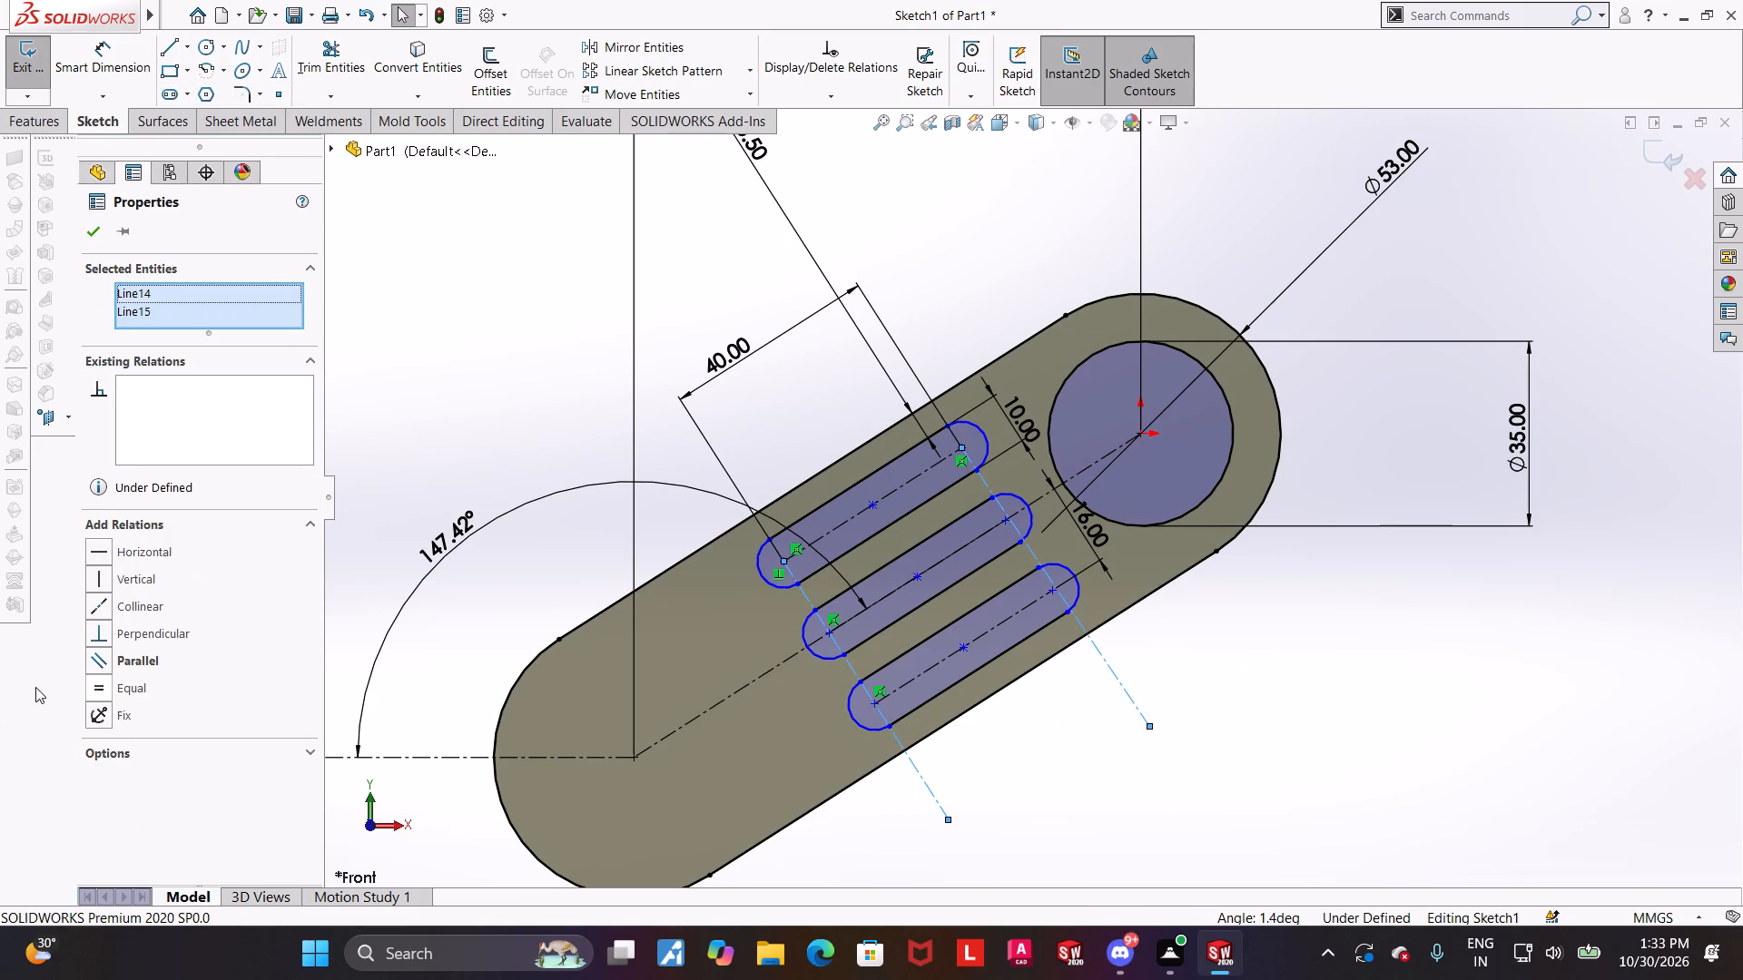
{"action": "left_click", "coordinate": [96, 661]}
{"action": "left_click", "coordinate": [1459, 643]}
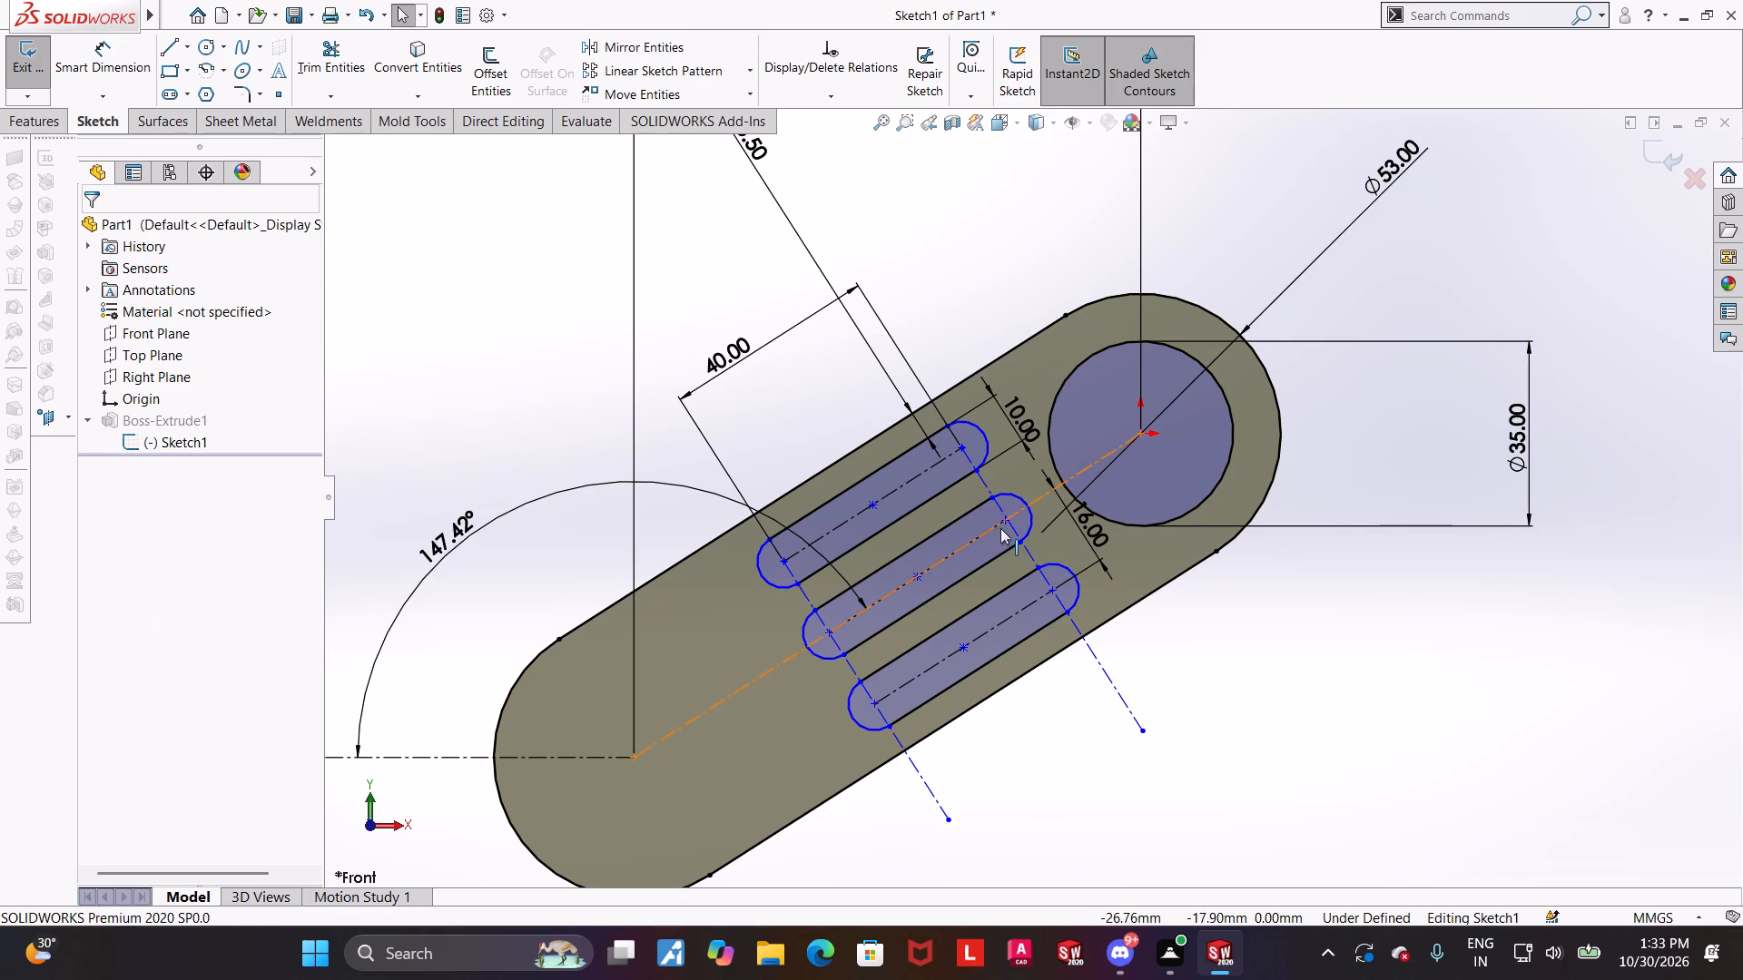
Apply Coincident relations placing the upper-right arc centres of the lower and middle slots on the second construction line.
{"action": "left_click", "coordinate": [1000, 523], "text": "ctrl"}
{"action": "left_click", "coordinate": [1051, 591], "text": "ctrl"}
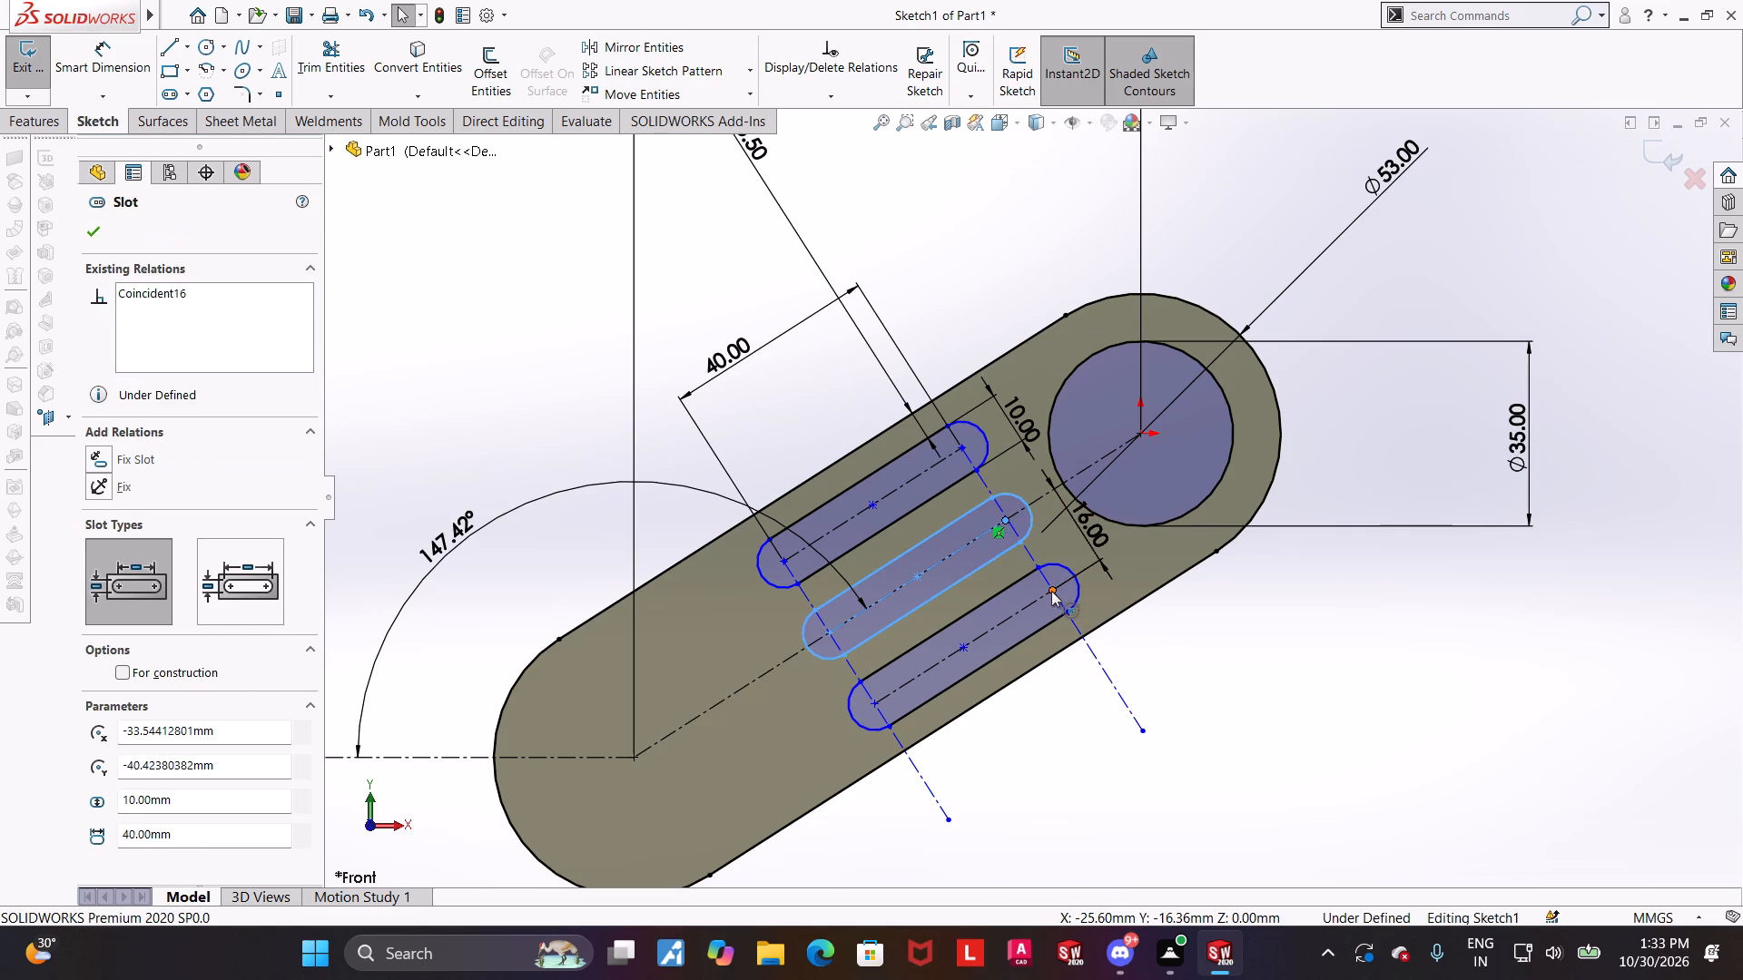
{"action": "left_click", "coordinate": [964, 452], "text": "ctrl"}
{"action": "left_click", "coordinate": [1126, 696], "text": "ctrl"}
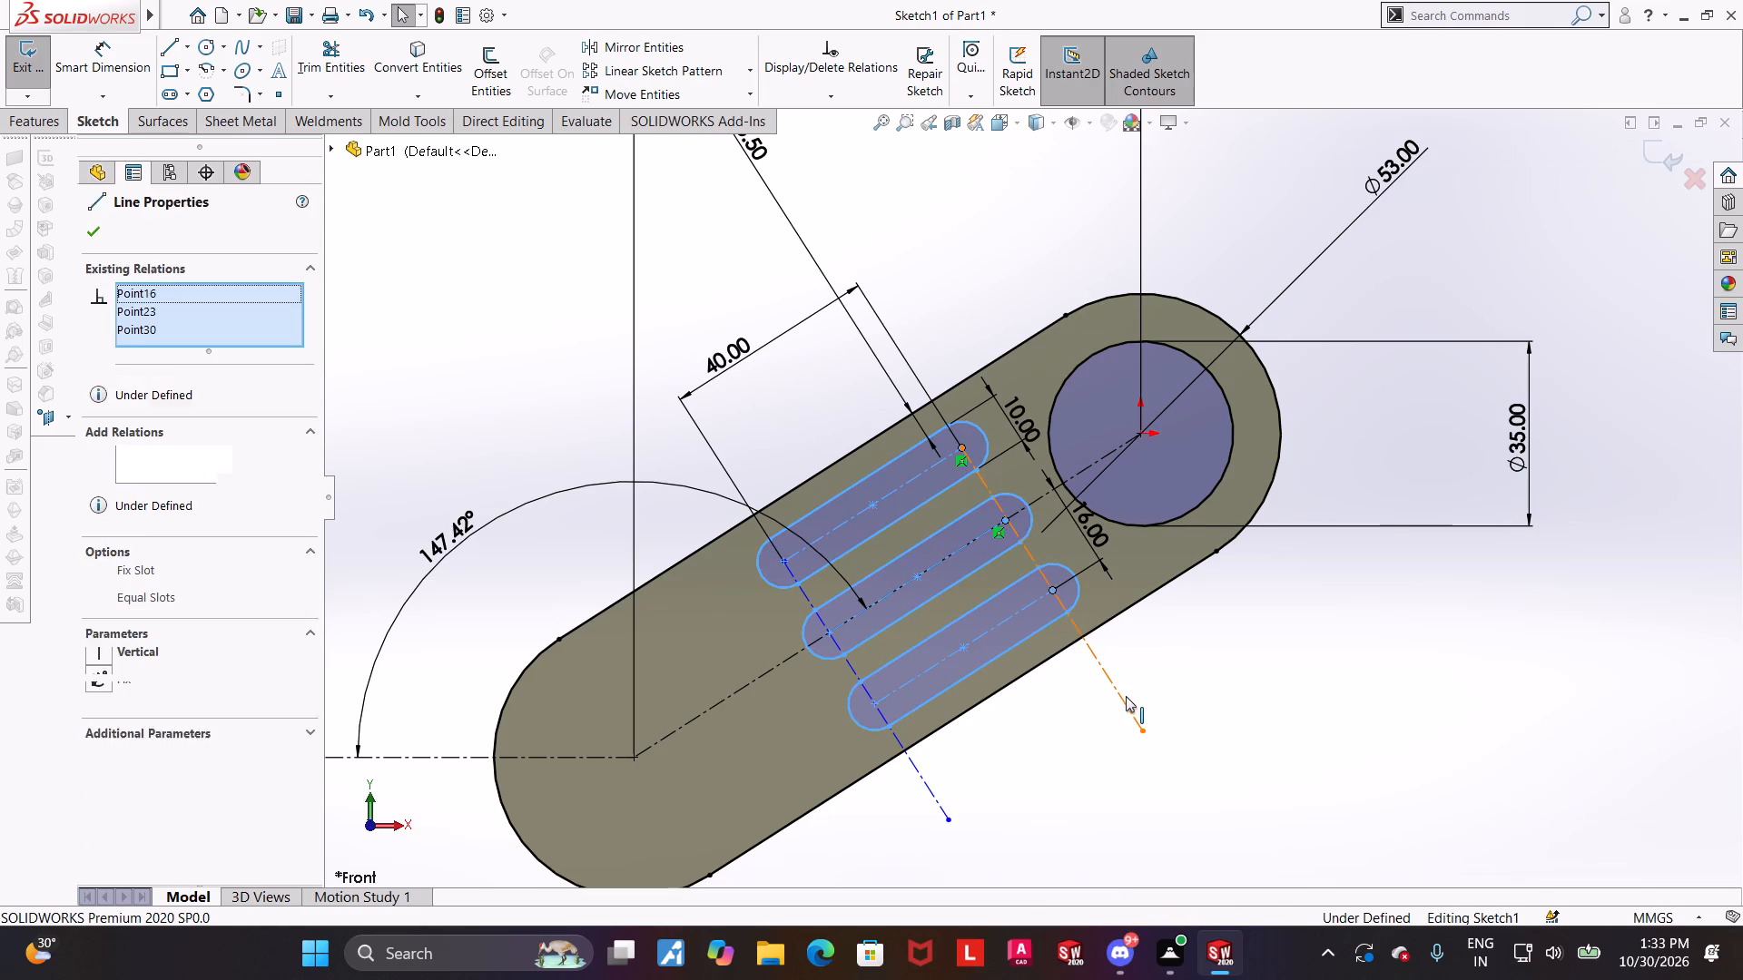
{"action": "left_click", "coordinate": [1156, 679]}
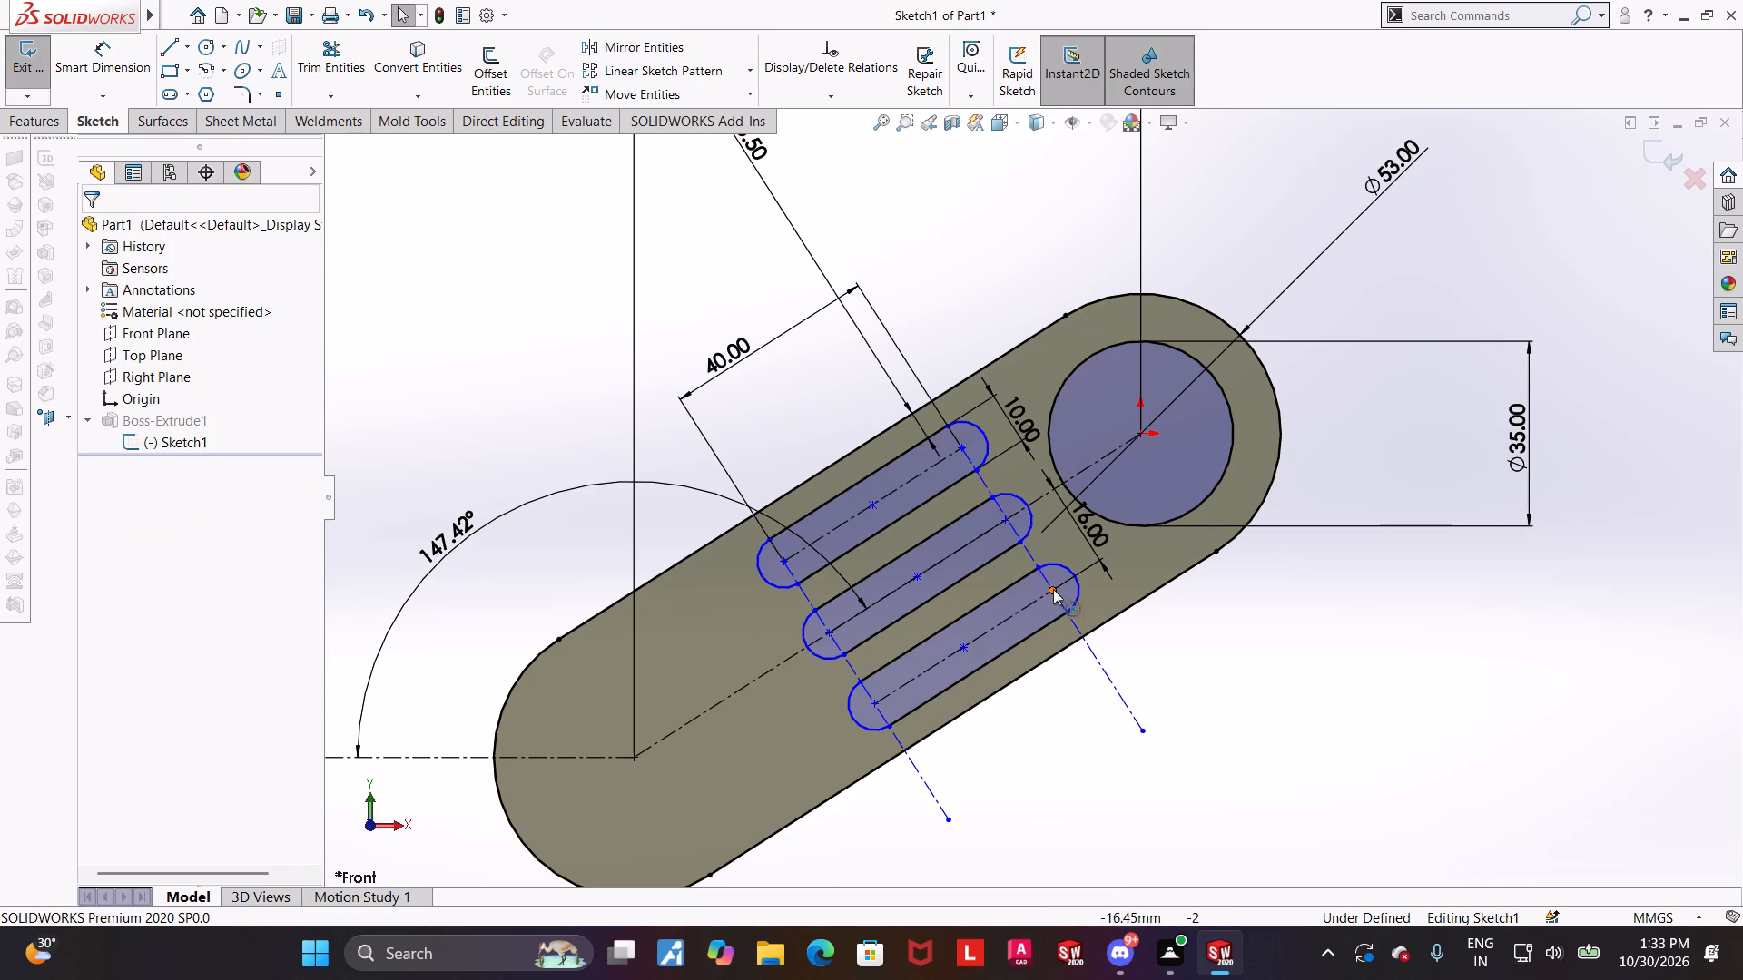
{"action": "left_click", "coordinate": [1053, 588]}
{"action": "left_click", "coordinate": [1078, 633], "text": "ctrl"}
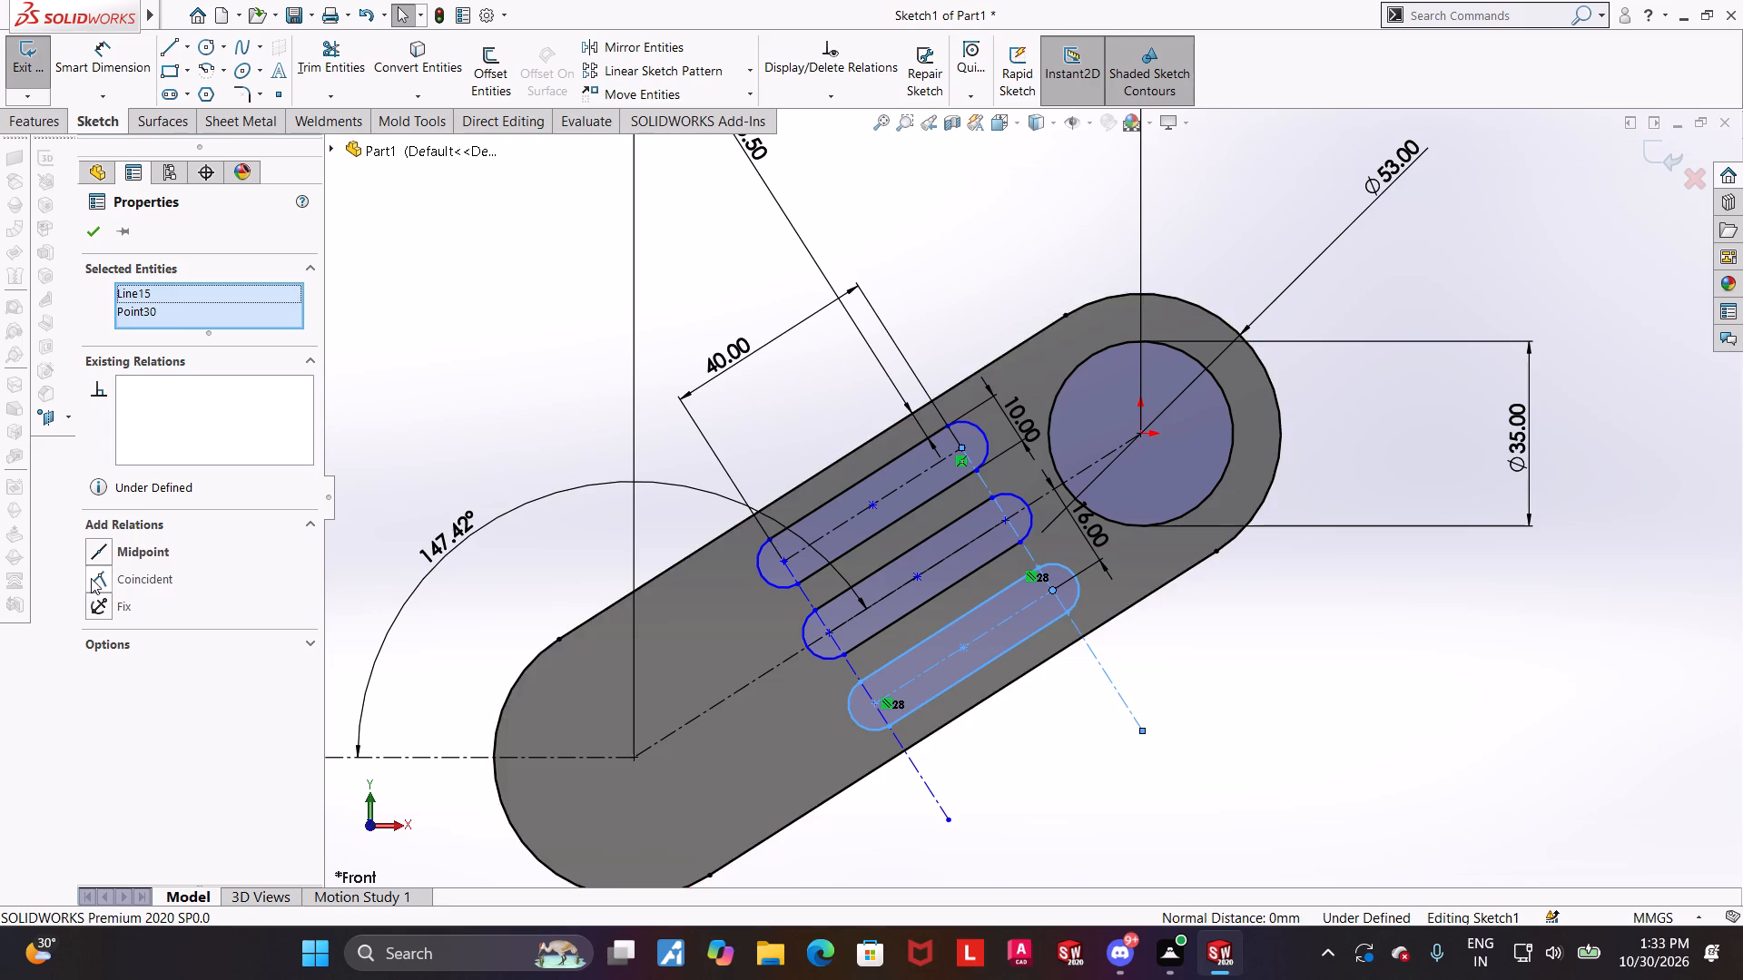
{"action": "left_click", "coordinate": [91, 578]}
{"action": "left_click", "coordinate": [1127, 617]}
{"action": "left_click", "coordinate": [1002, 516]}
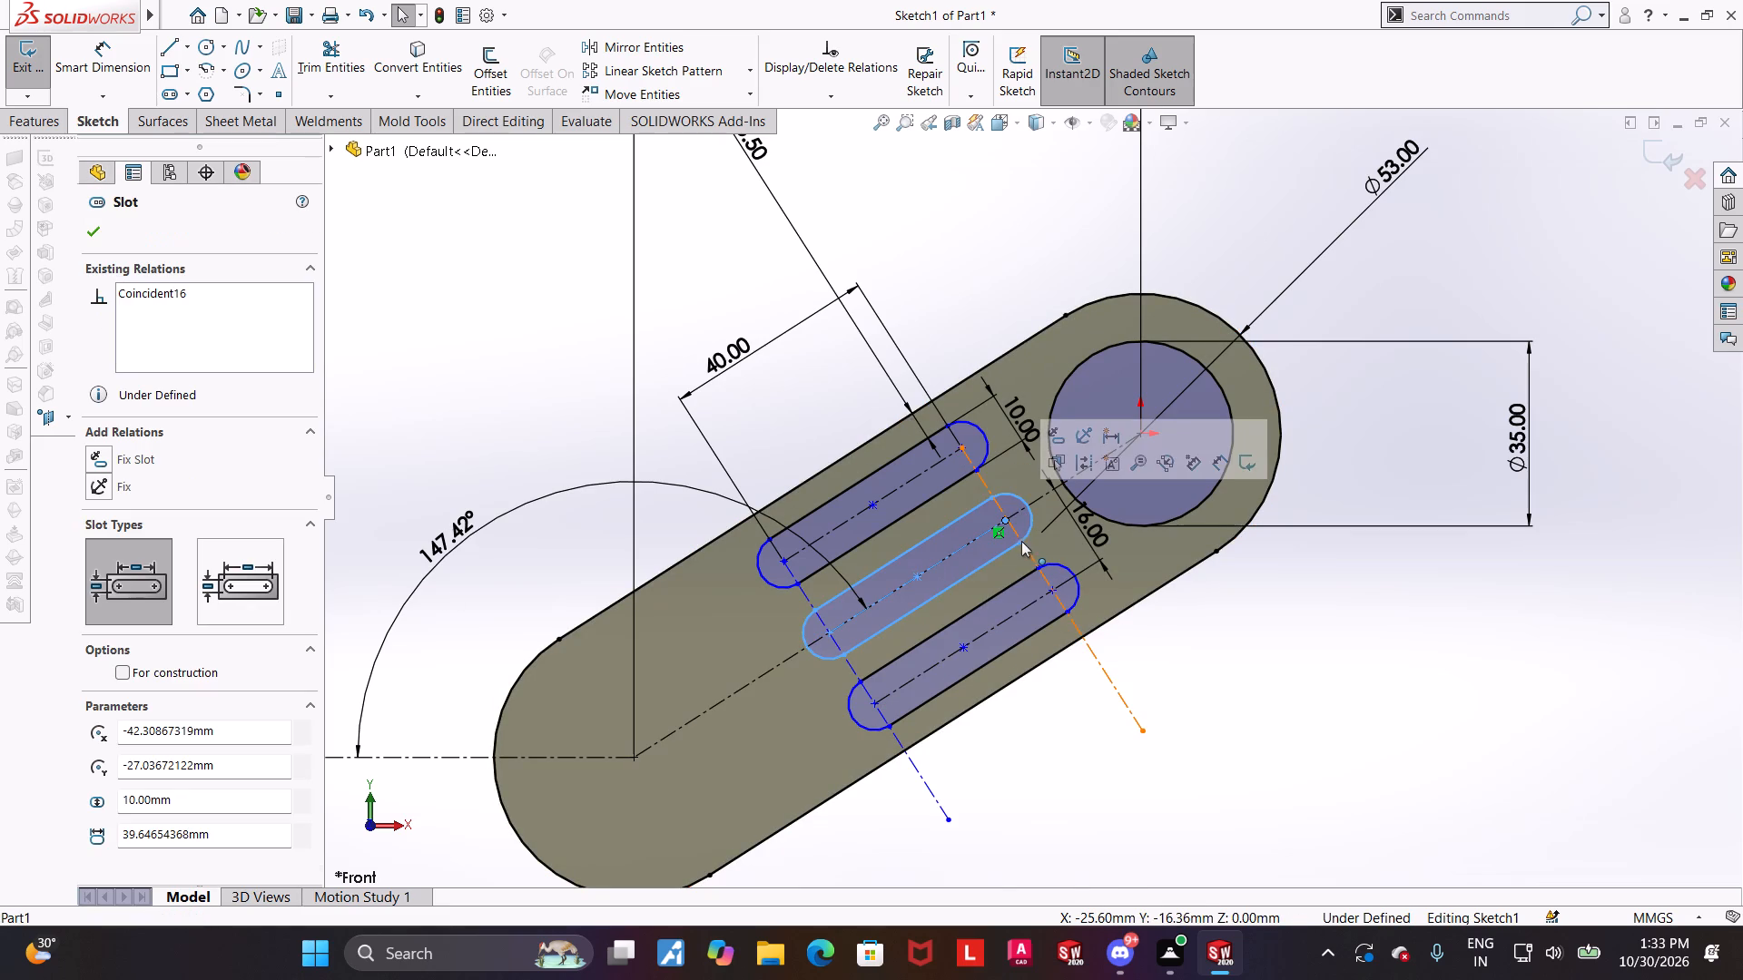
{"action": "left_click", "coordinate": [1027, 553], "text": "ctrl"}
{"action": "left_click", "coordinate": [107, 579]}
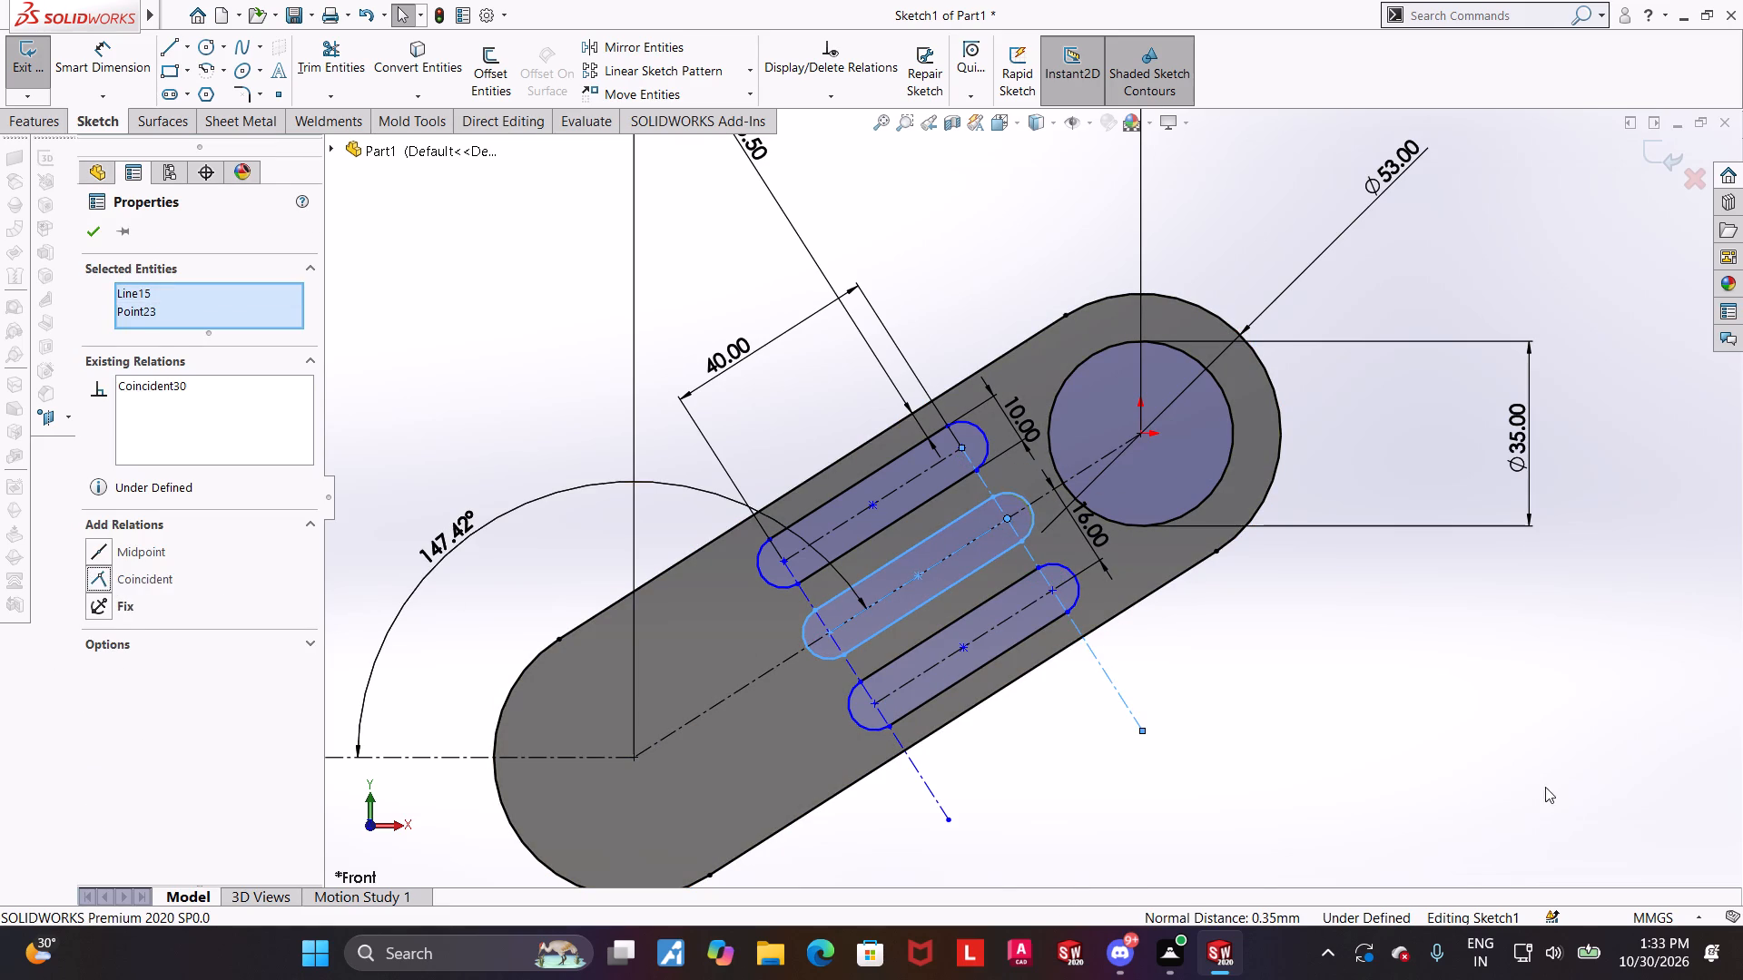
{"action": "left_click_drag", "start_coordinate": [1552, 788], "coordinate": [1541, 776]}
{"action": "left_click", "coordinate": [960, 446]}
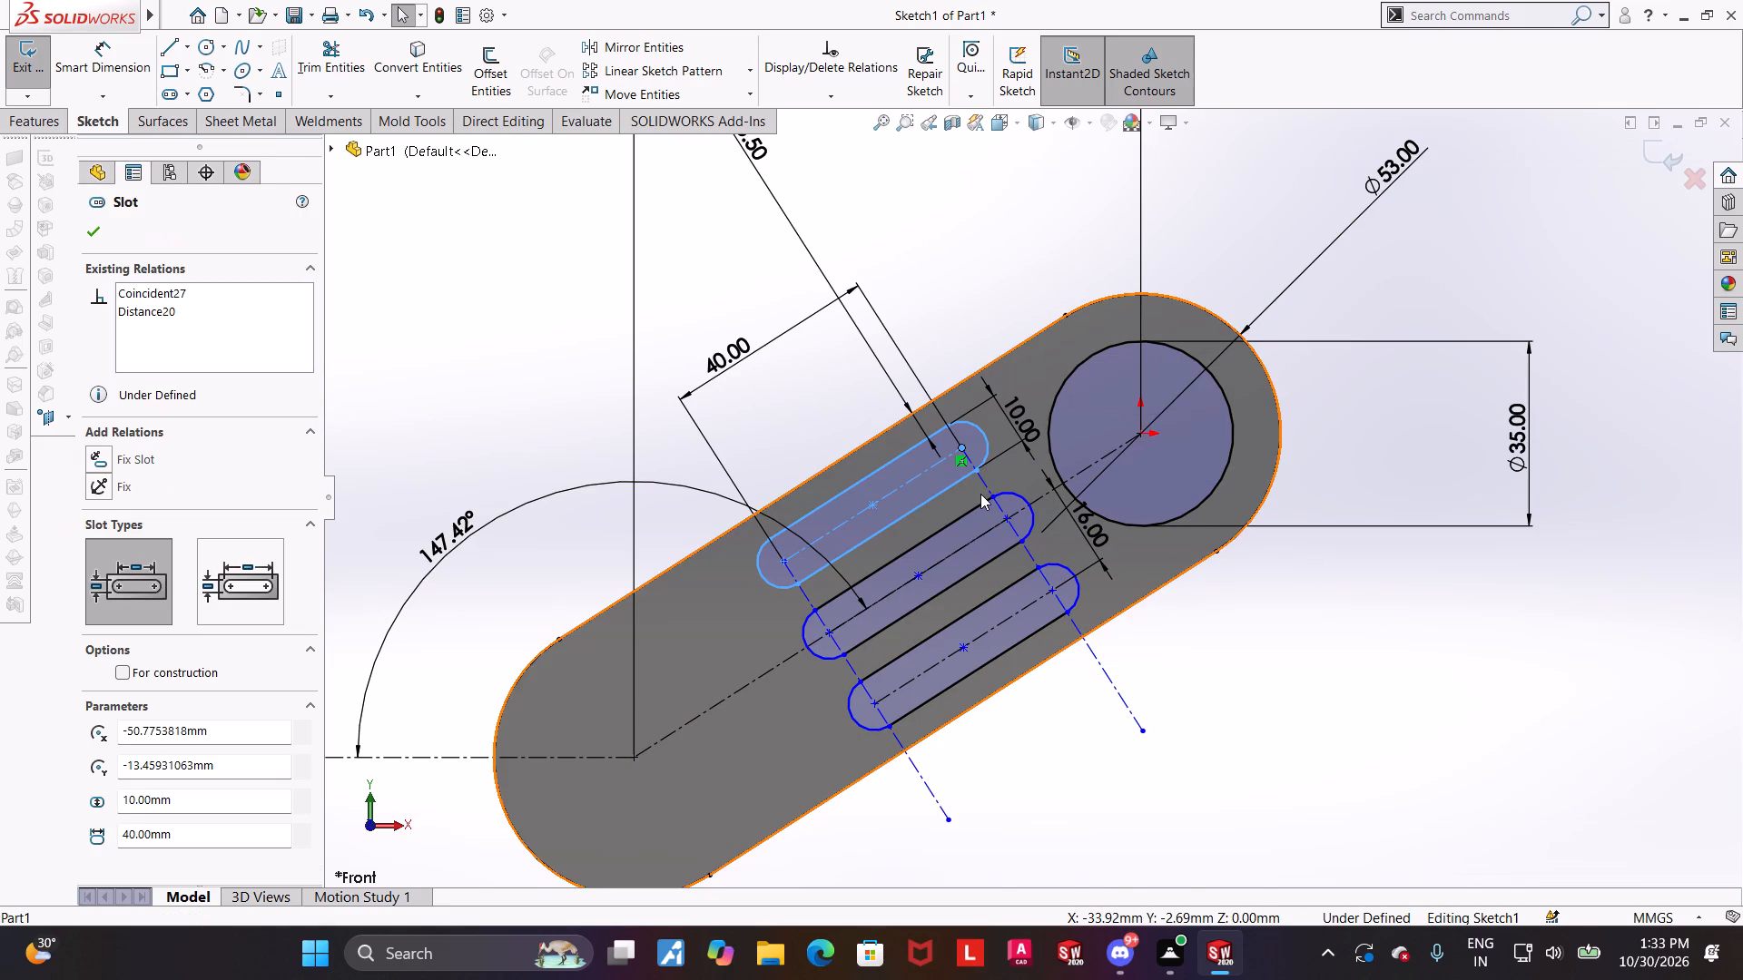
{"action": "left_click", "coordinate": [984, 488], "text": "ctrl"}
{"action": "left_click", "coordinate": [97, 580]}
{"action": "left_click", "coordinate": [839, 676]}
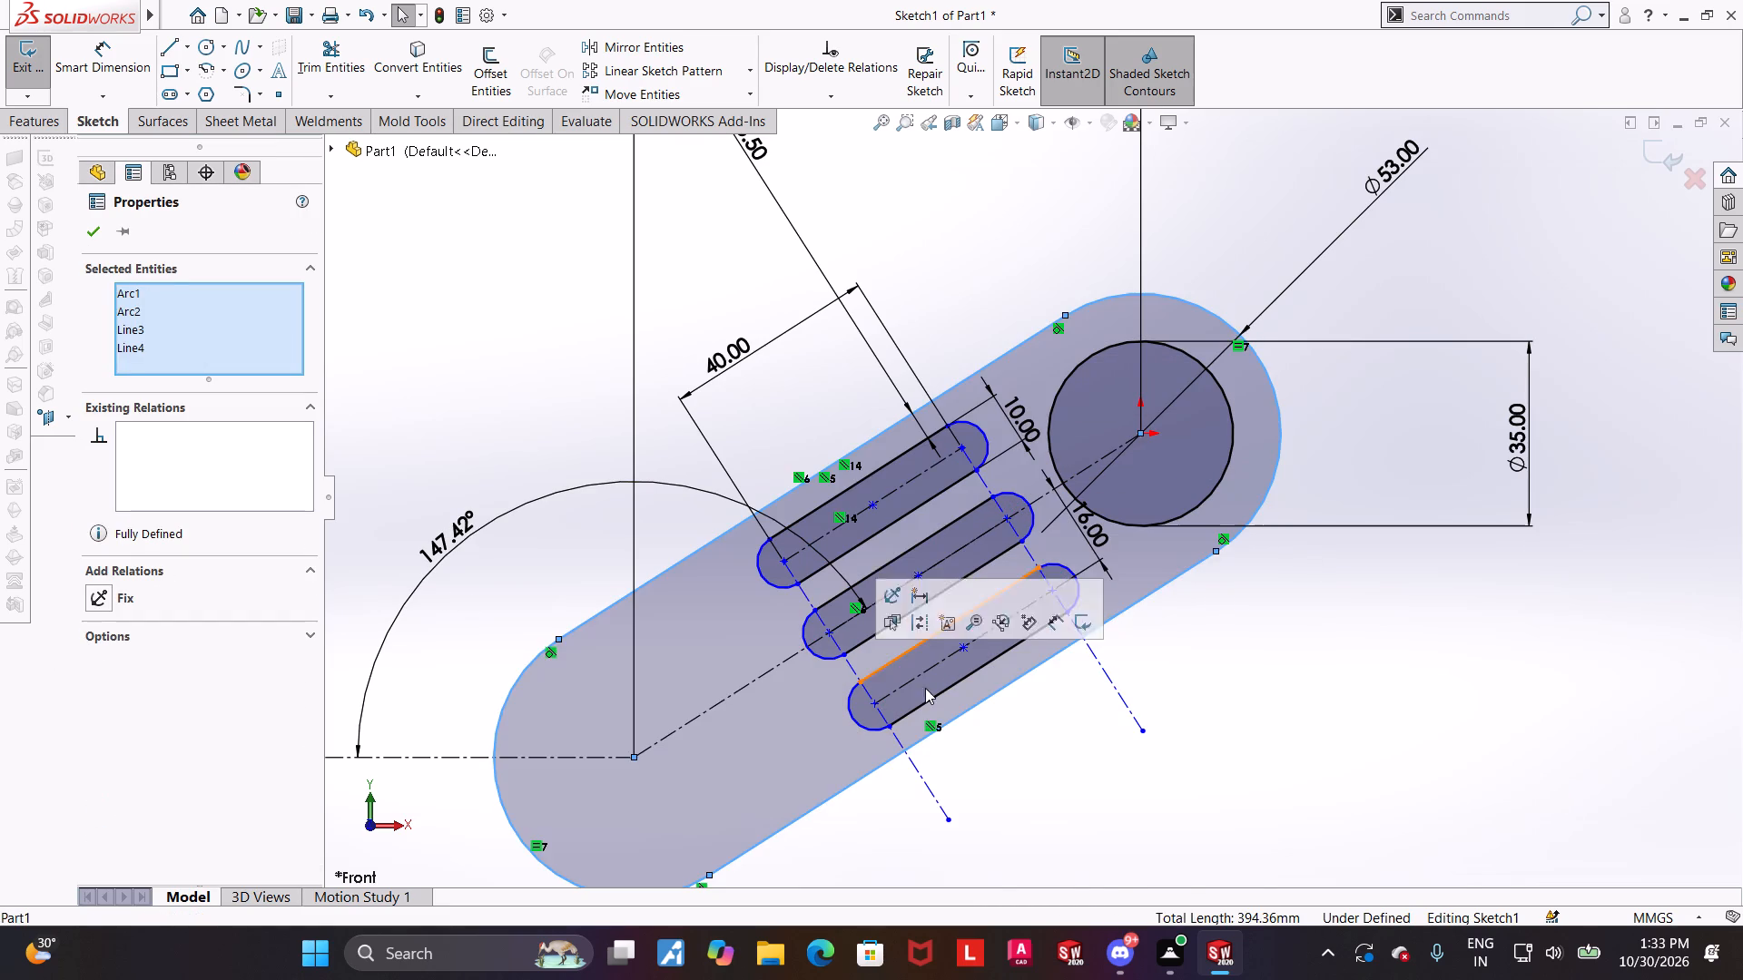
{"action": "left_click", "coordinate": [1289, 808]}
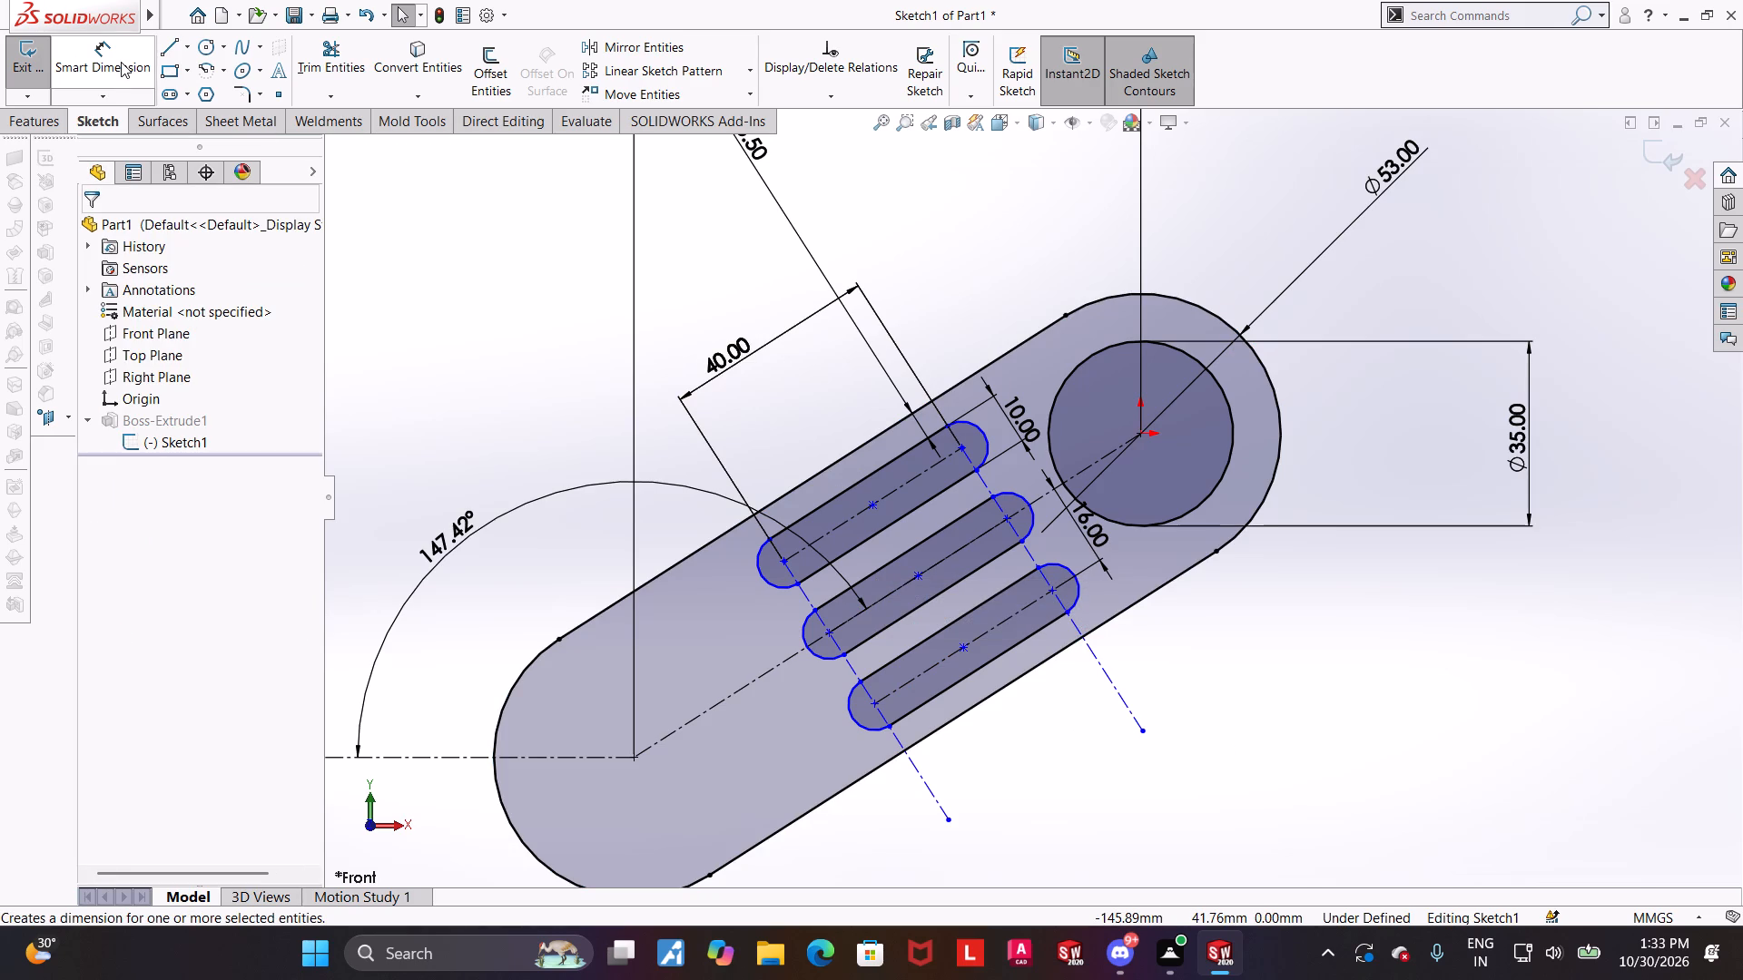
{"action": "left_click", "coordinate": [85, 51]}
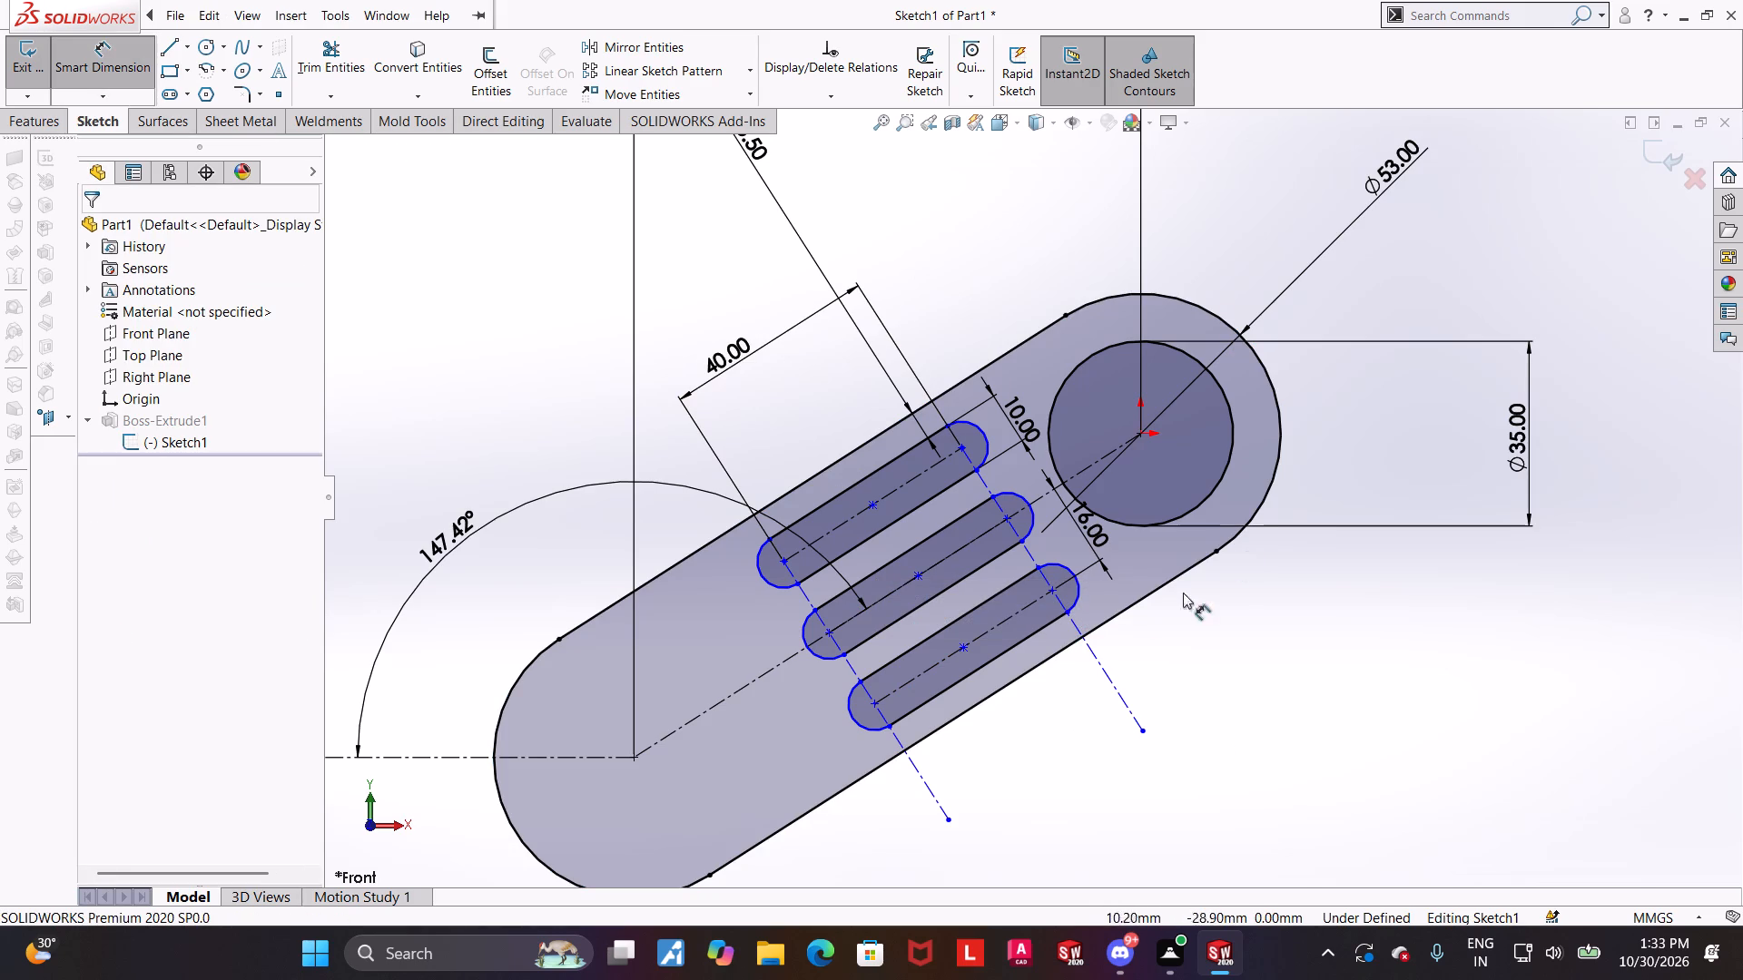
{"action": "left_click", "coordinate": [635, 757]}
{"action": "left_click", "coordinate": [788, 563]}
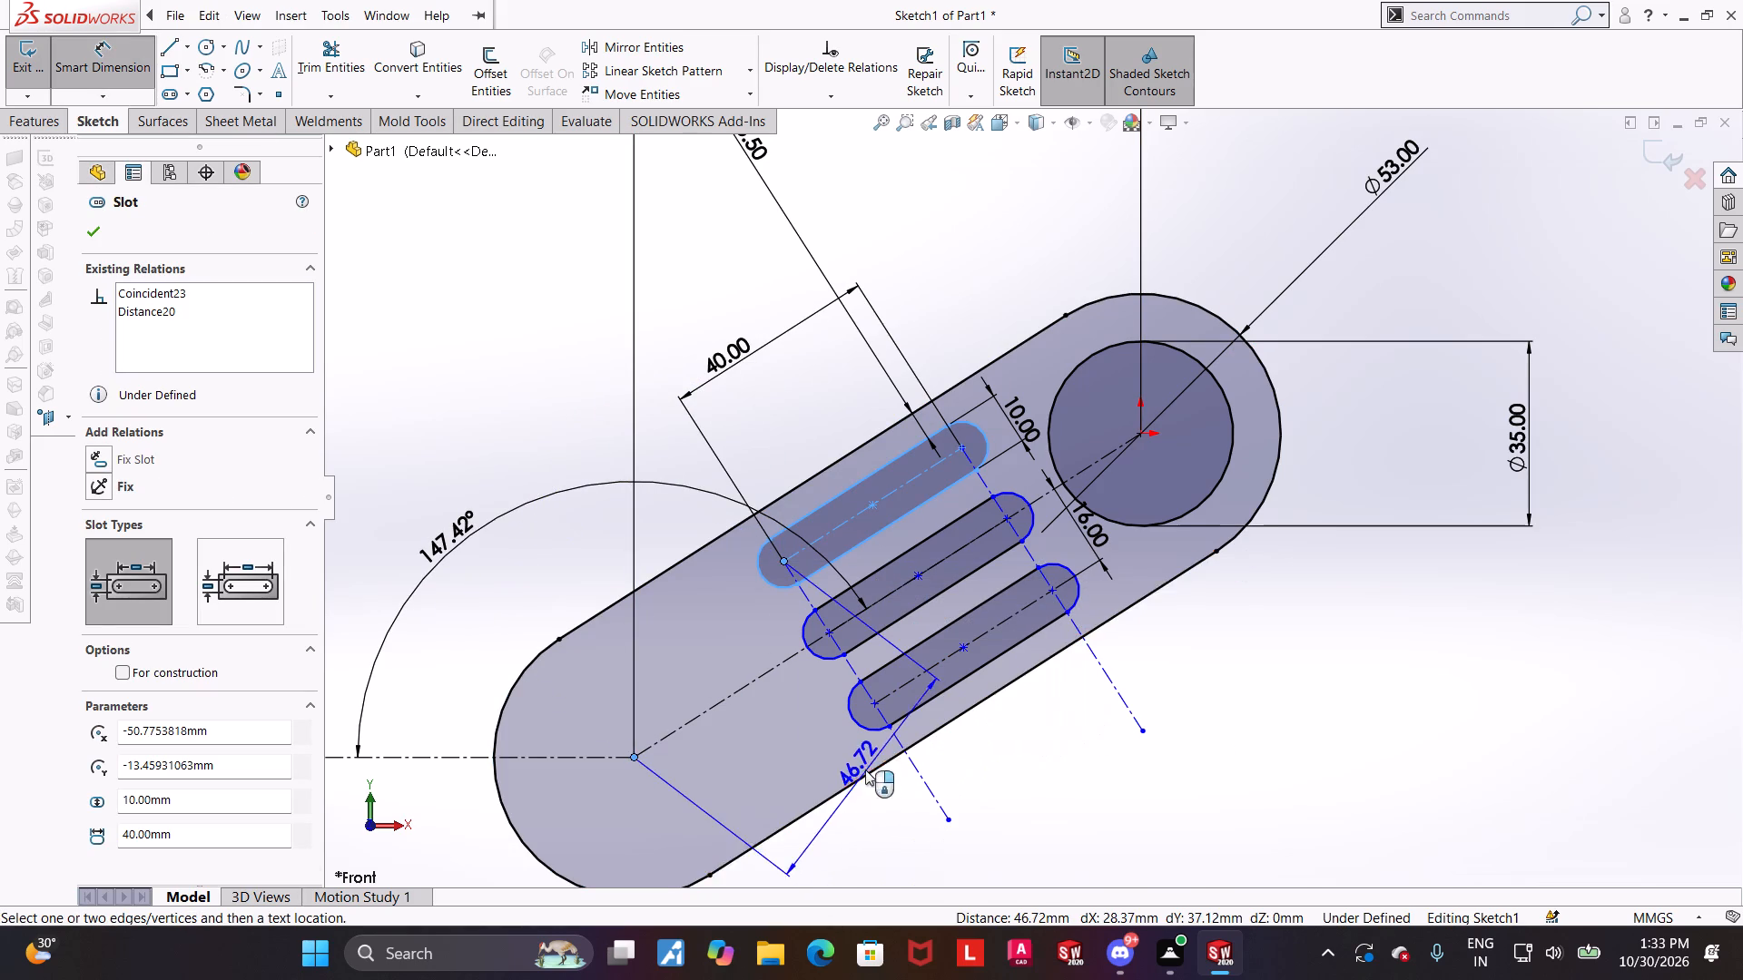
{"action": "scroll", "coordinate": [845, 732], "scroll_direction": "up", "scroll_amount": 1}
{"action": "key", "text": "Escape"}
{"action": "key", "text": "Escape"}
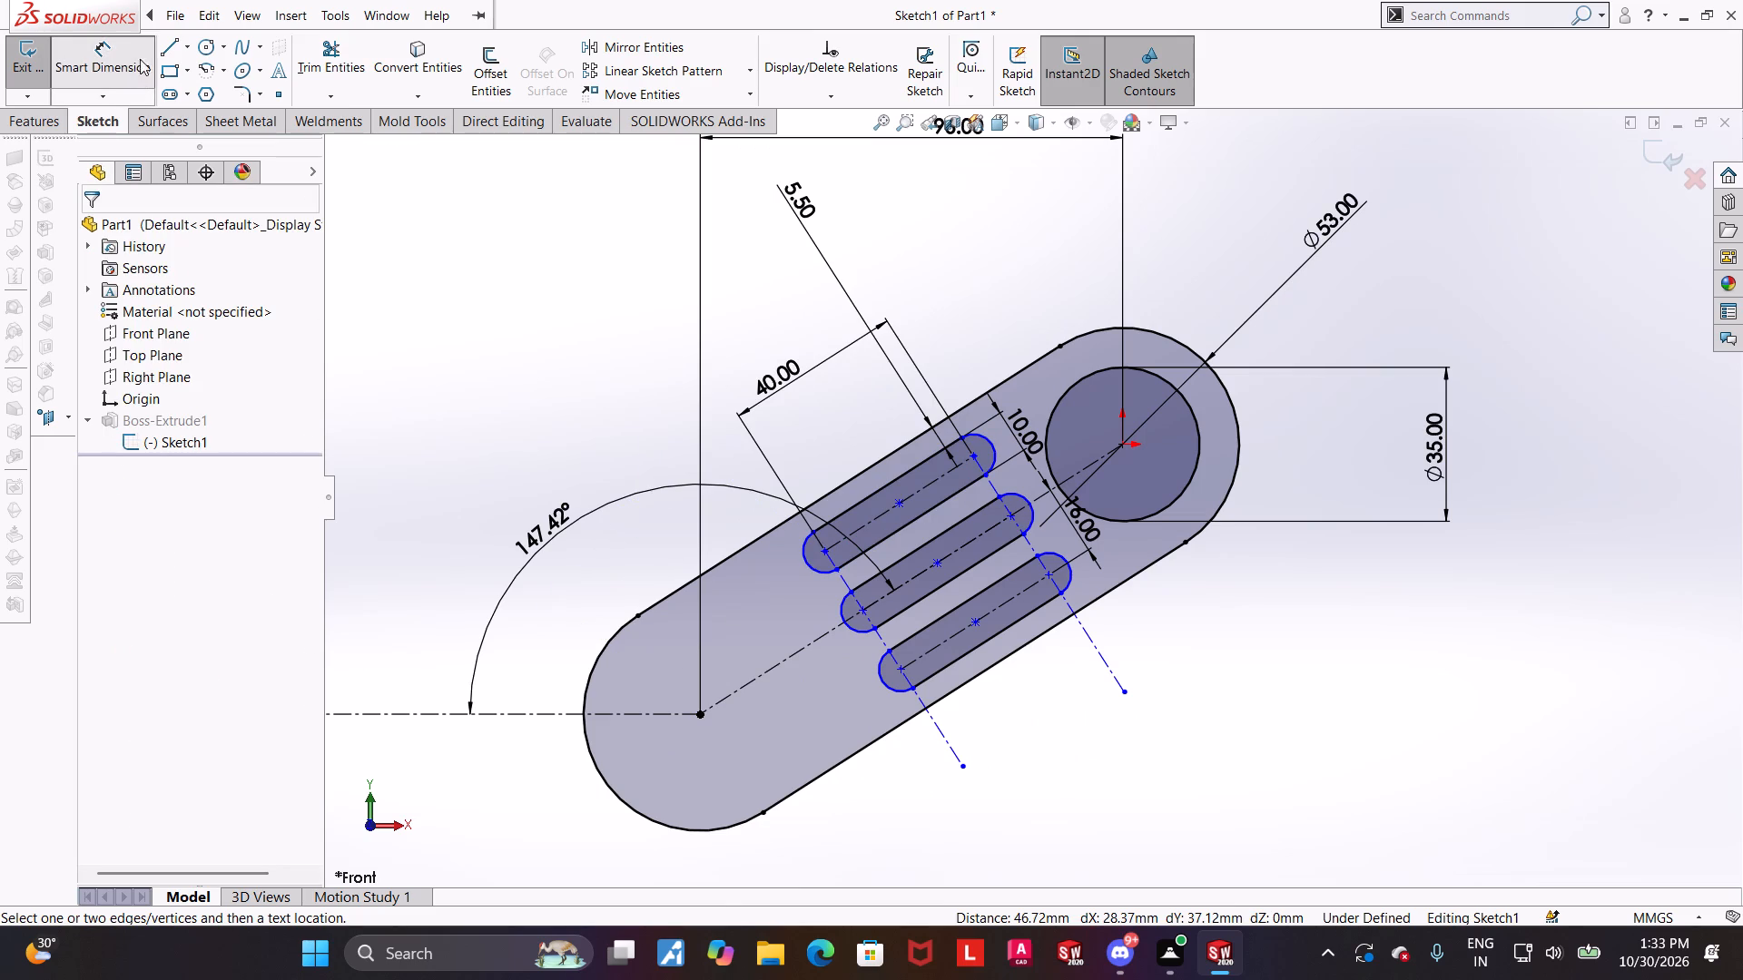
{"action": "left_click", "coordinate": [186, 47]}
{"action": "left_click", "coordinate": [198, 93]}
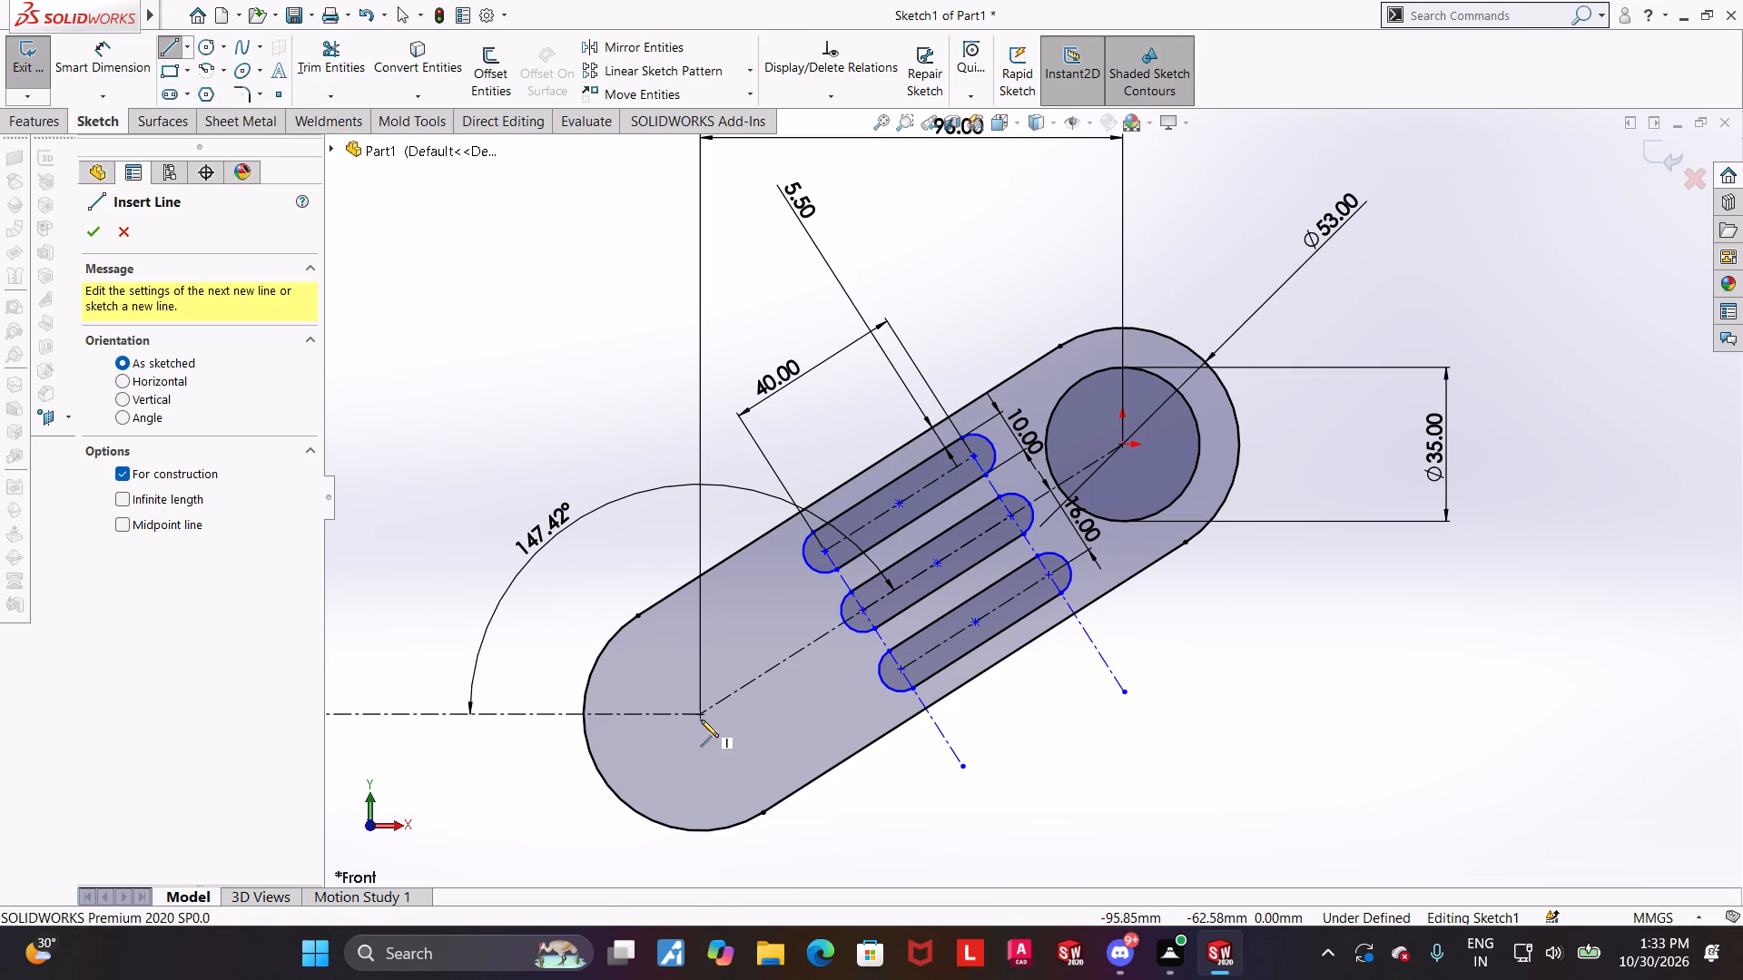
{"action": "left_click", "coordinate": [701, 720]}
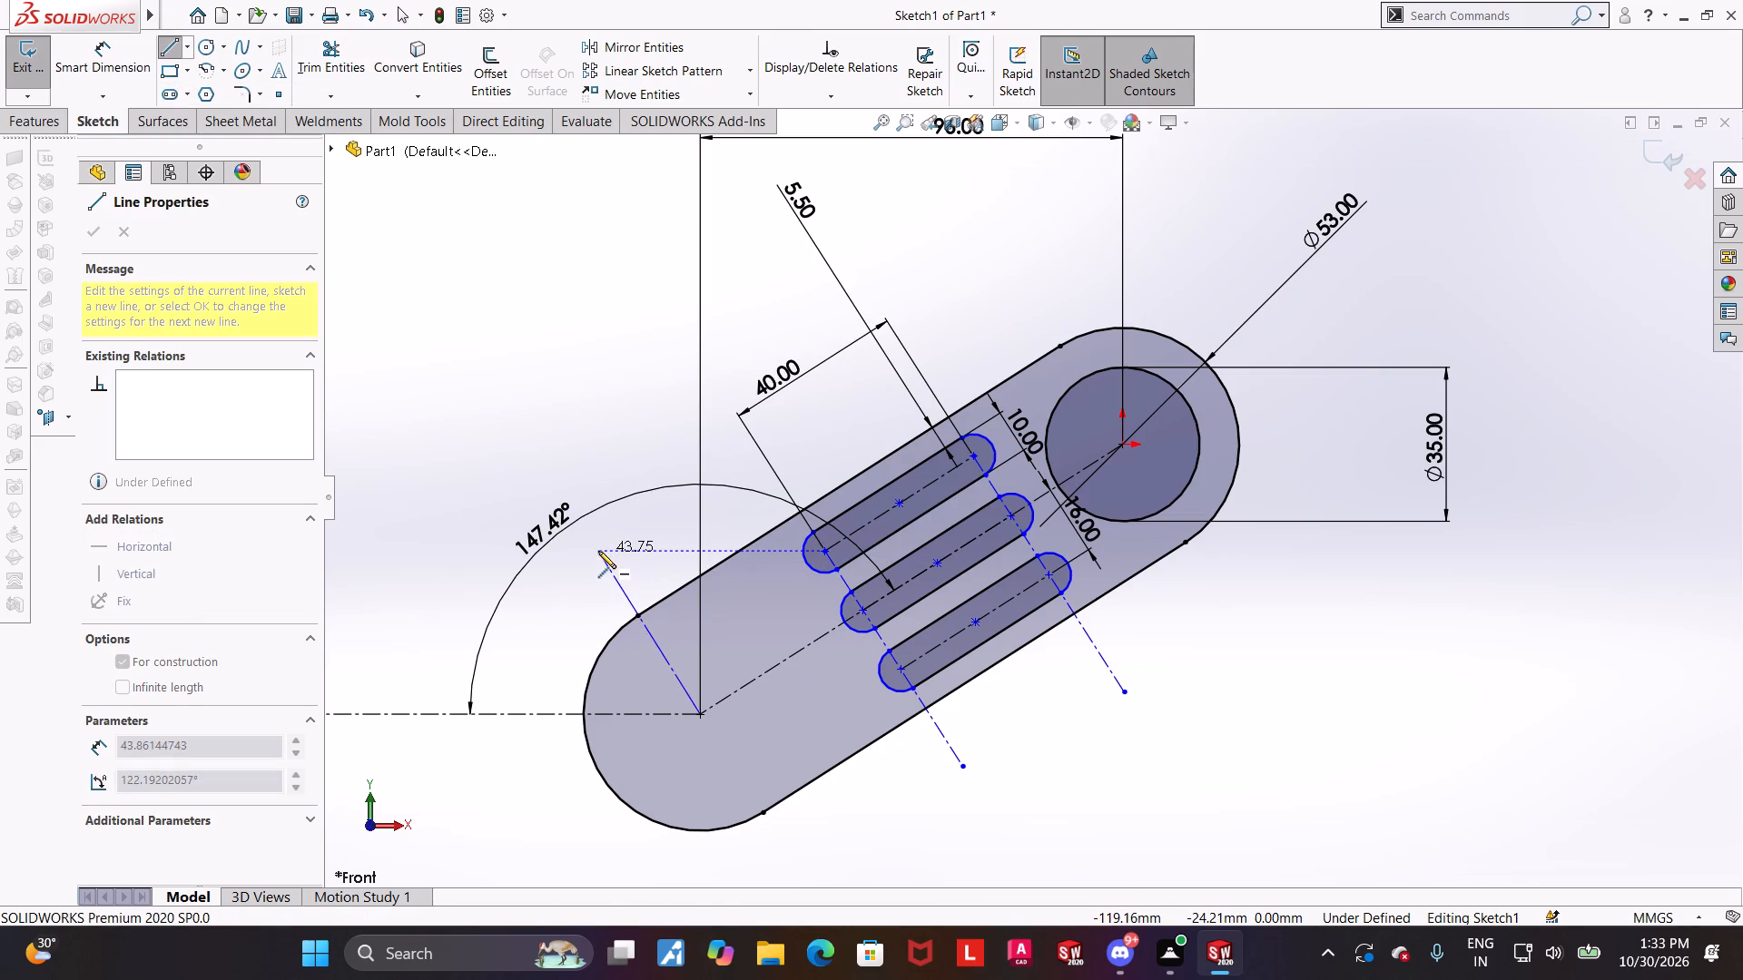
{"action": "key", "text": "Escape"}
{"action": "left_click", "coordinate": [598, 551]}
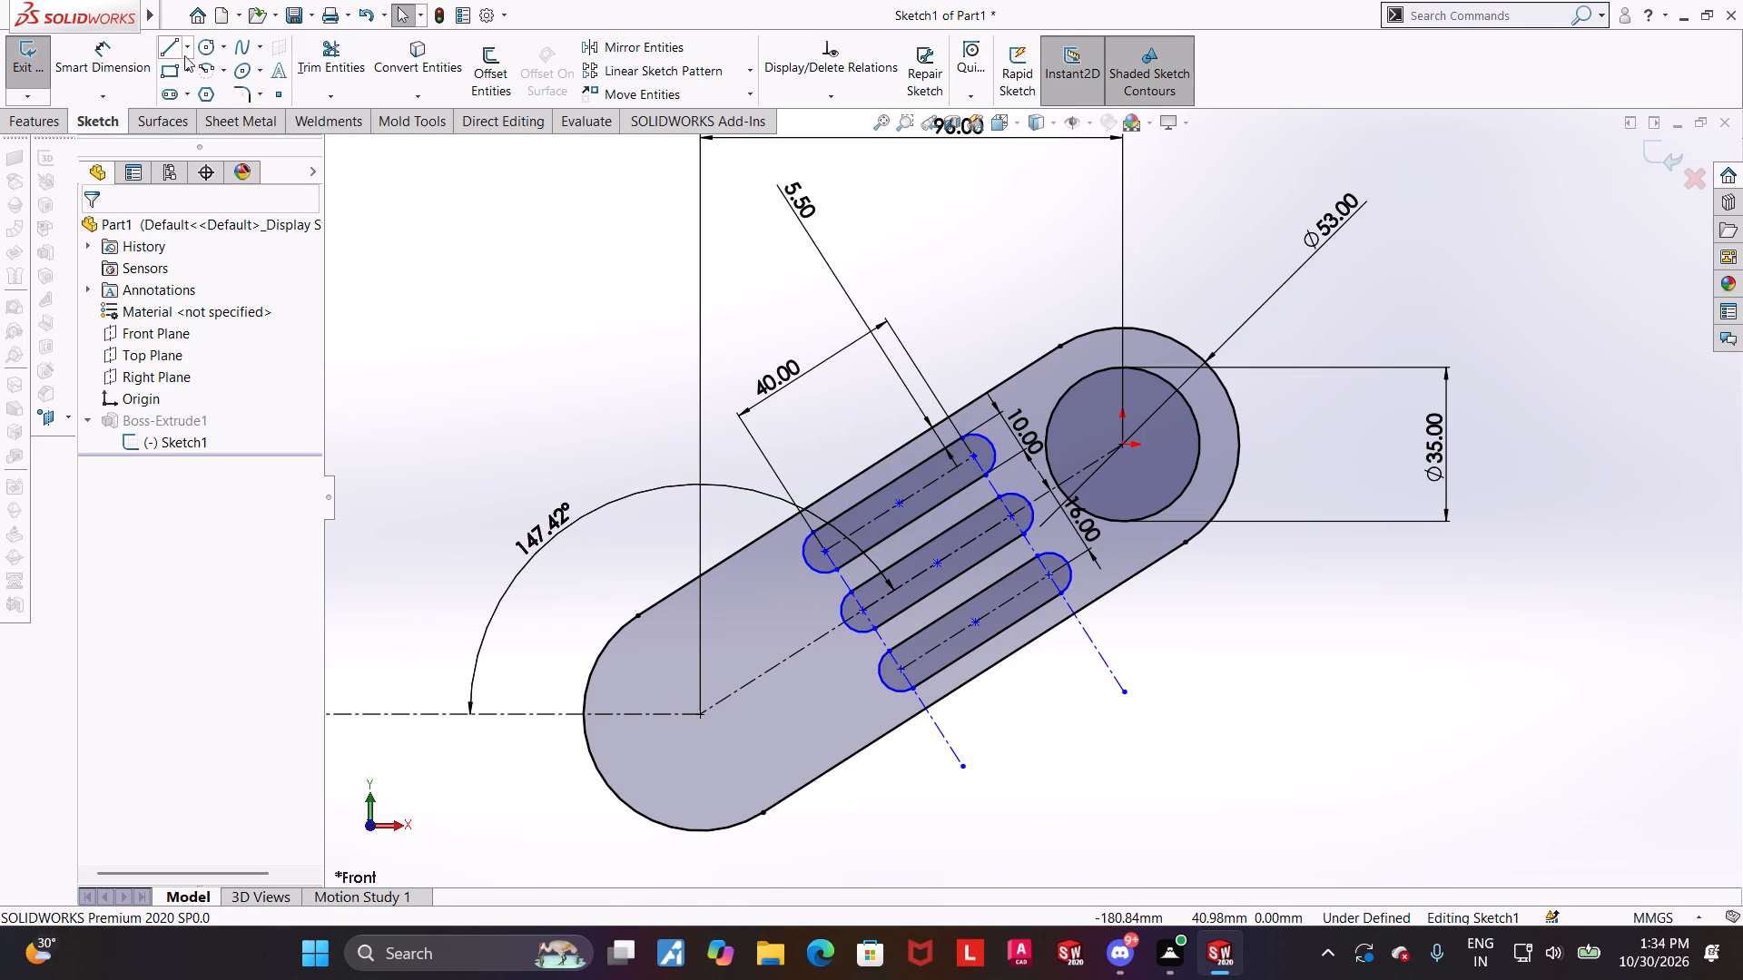
Draw a construction centerline about 47 mm long from the arm's lower-left end centre, perpendicular to the arm's centreline.
{"action": "left_click", "coordinate": [186, 58]}
{"action": "left_click", "coordinate": [202, 100]}
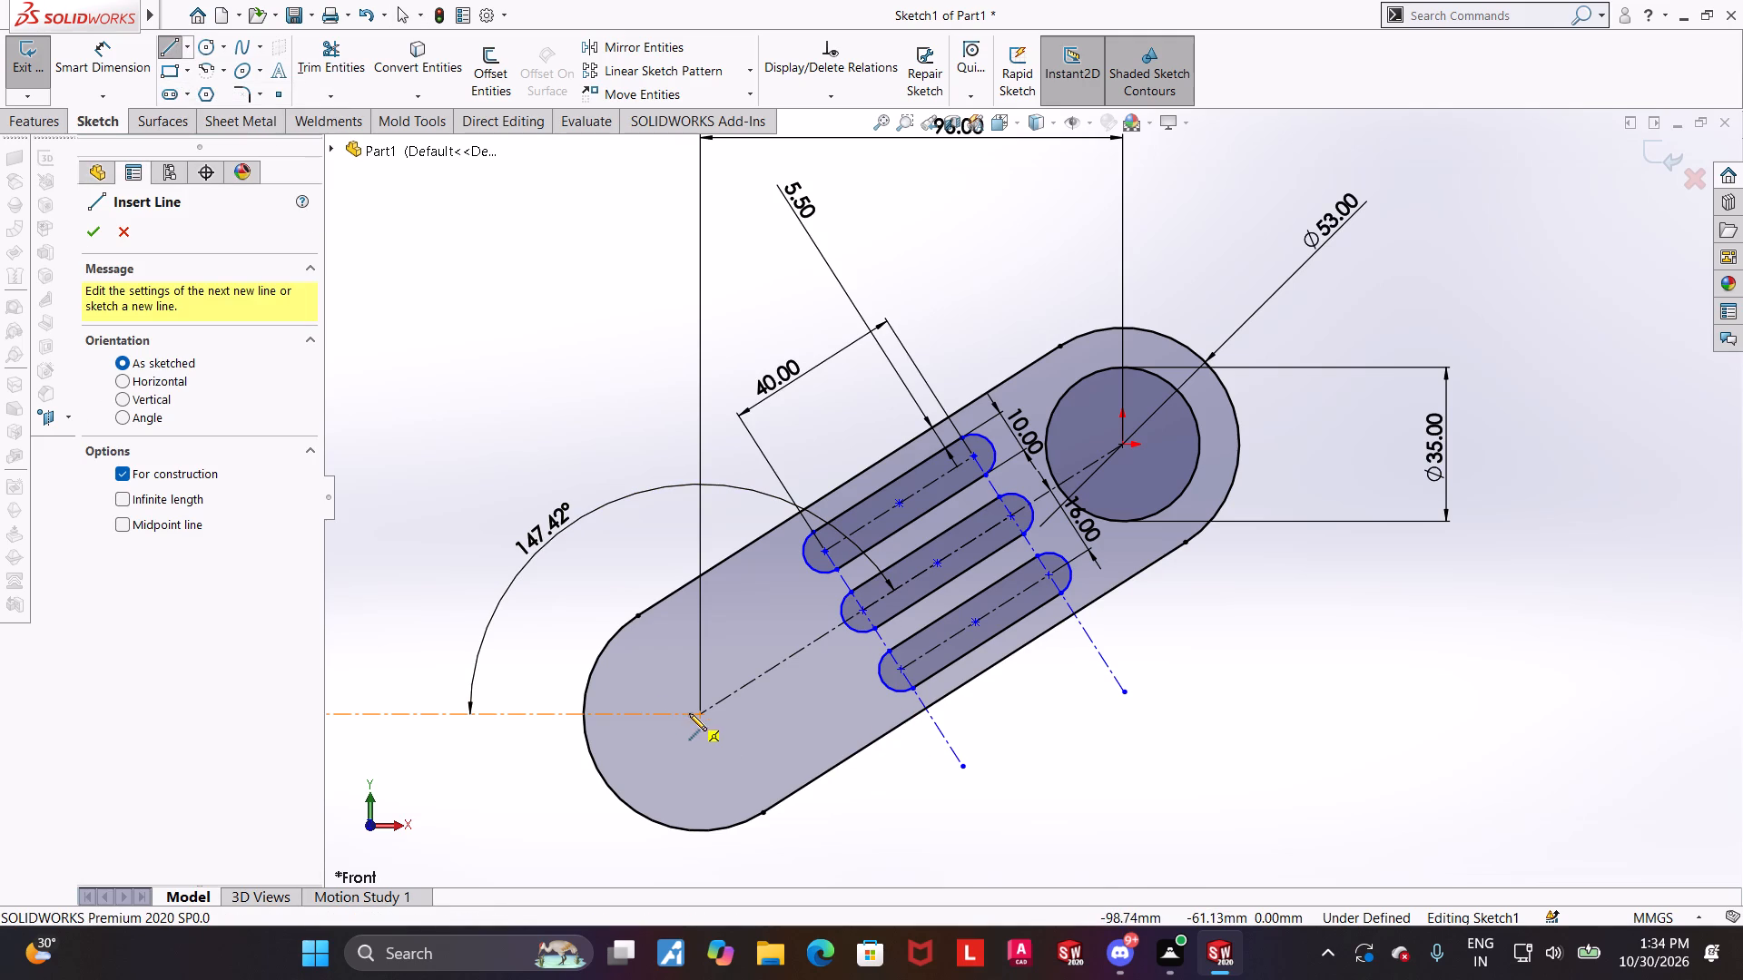
{"action": "left_click", "coordinate": [696, 713]}
{"action": "left_click", "coordinate": [558, 573]}
{"action": "key", "text": "Escape"}
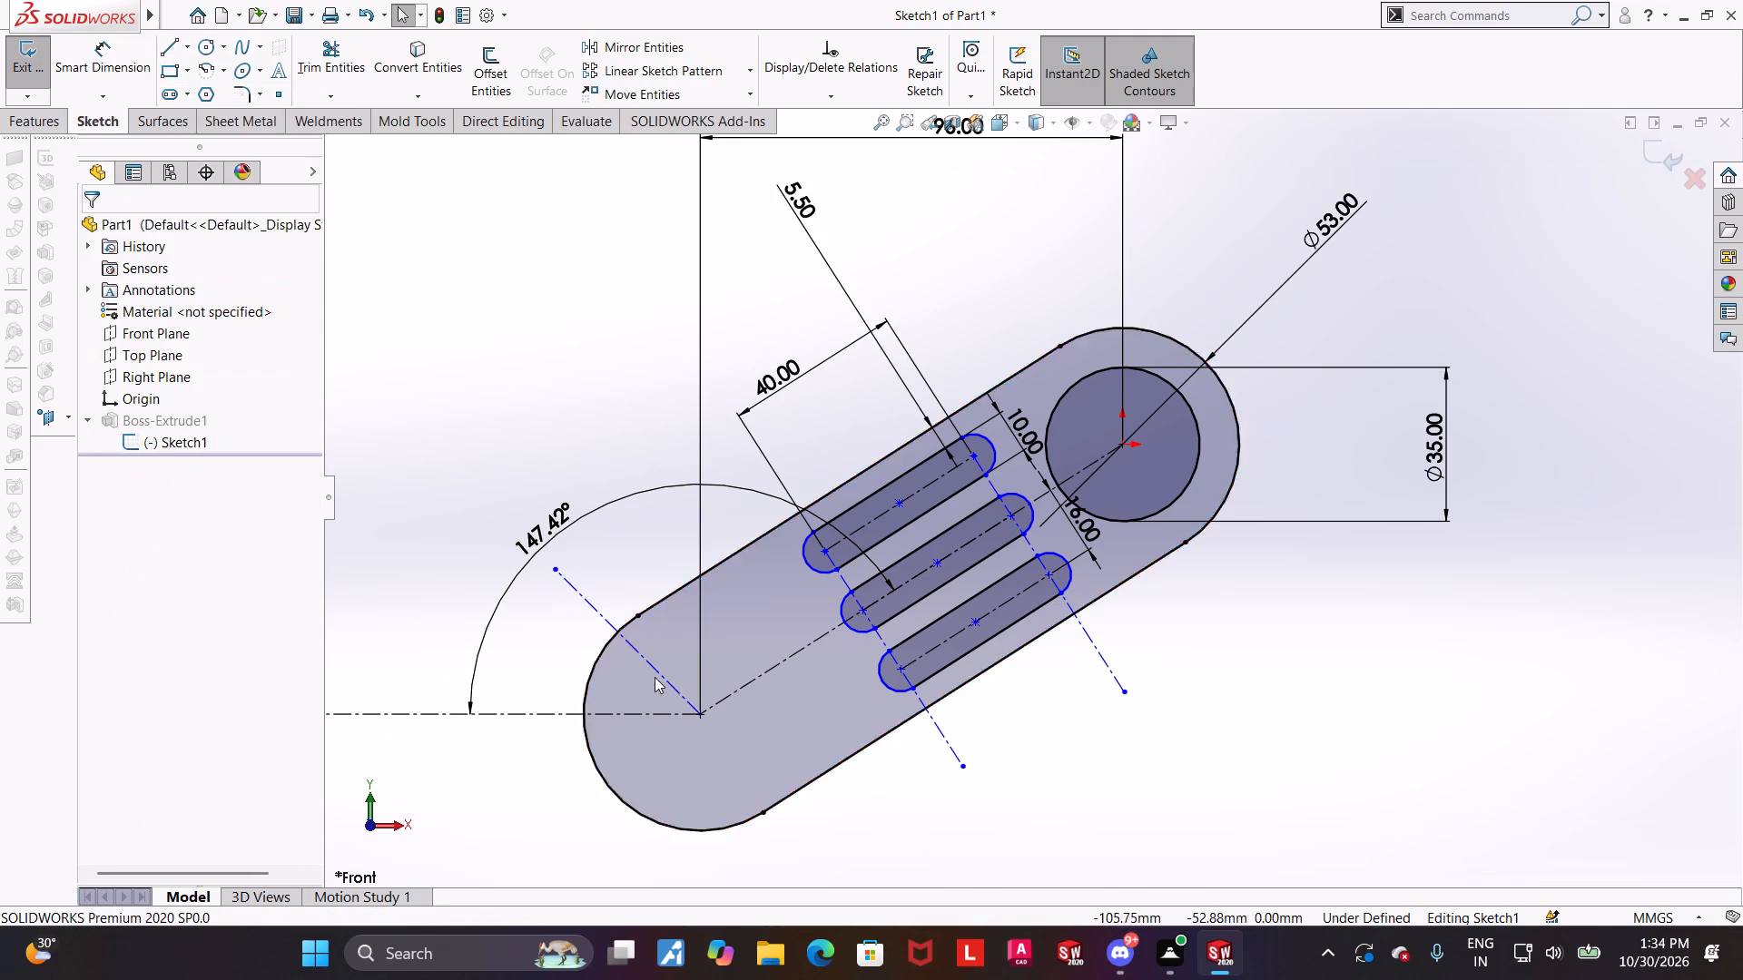
{"action": "left_click", "coordinate": [661, 676]}
{"action": "left_click", "coordinate": [744, 690], "text": "ctrl"}
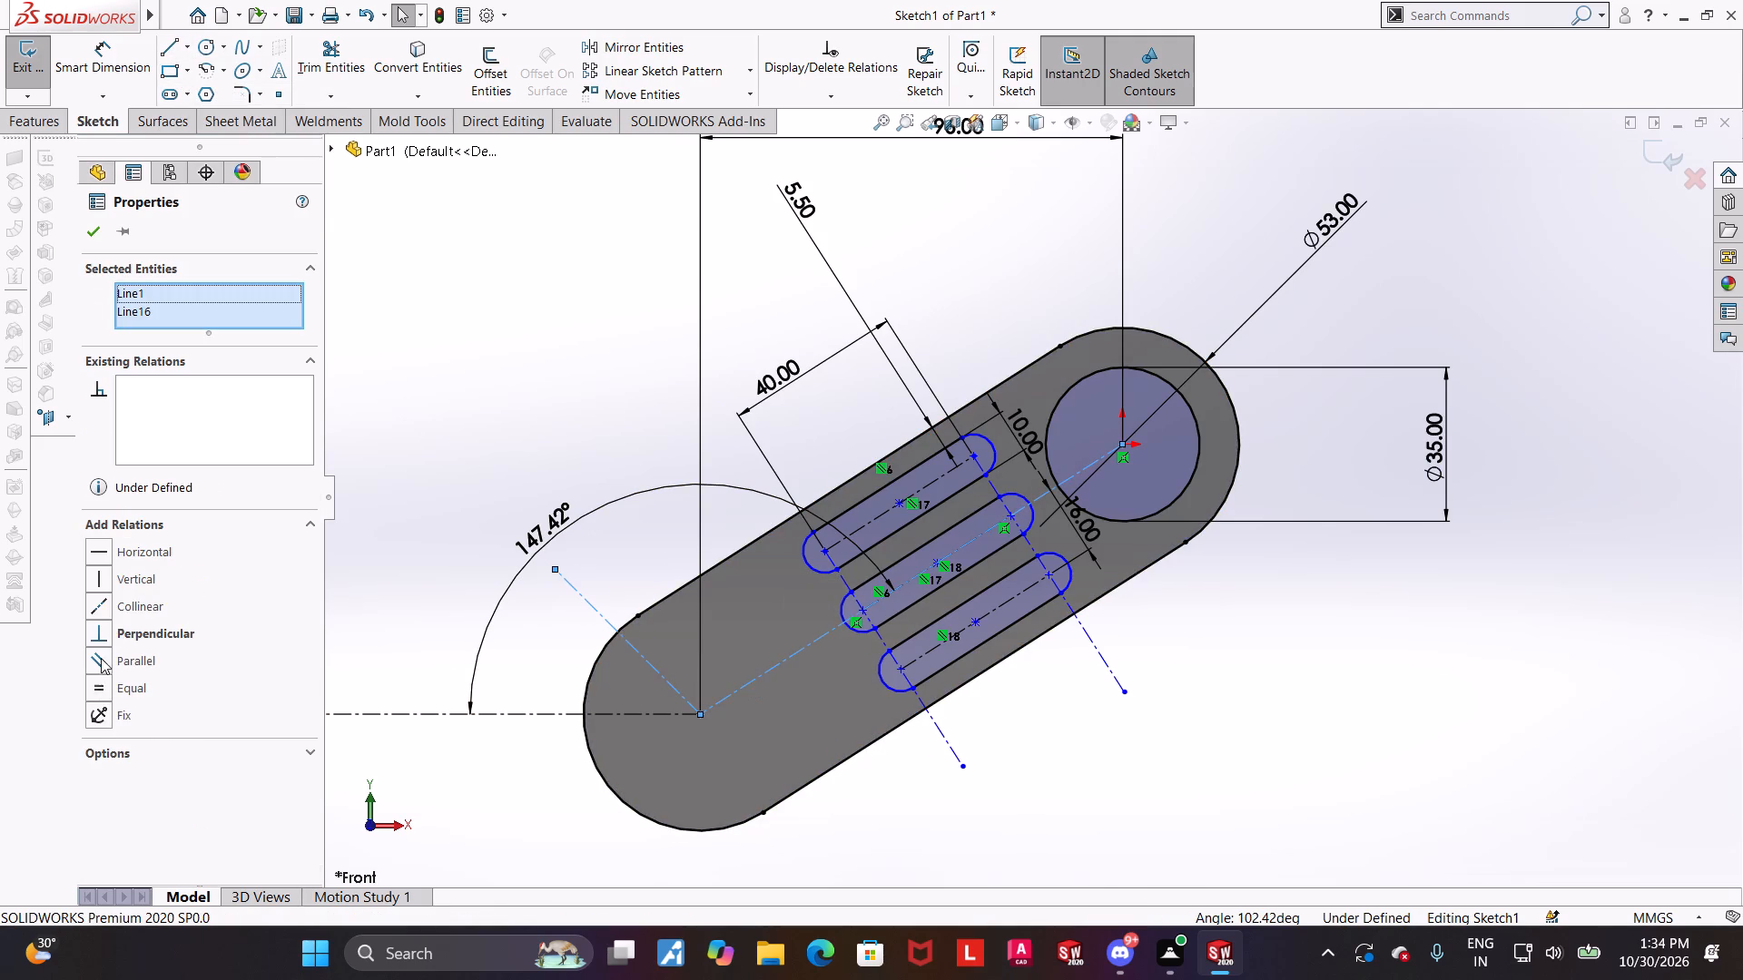
{"action": "left_click", "coordinate": [100, 637]}
{"action": "left_click", "coordinate": [1340, 741]}
Dimension the distance from the new construction centerline to the upper slot's lower-left arc centre as 38 mm.
{"action": "left_click", "coordinate": [105, 65]}
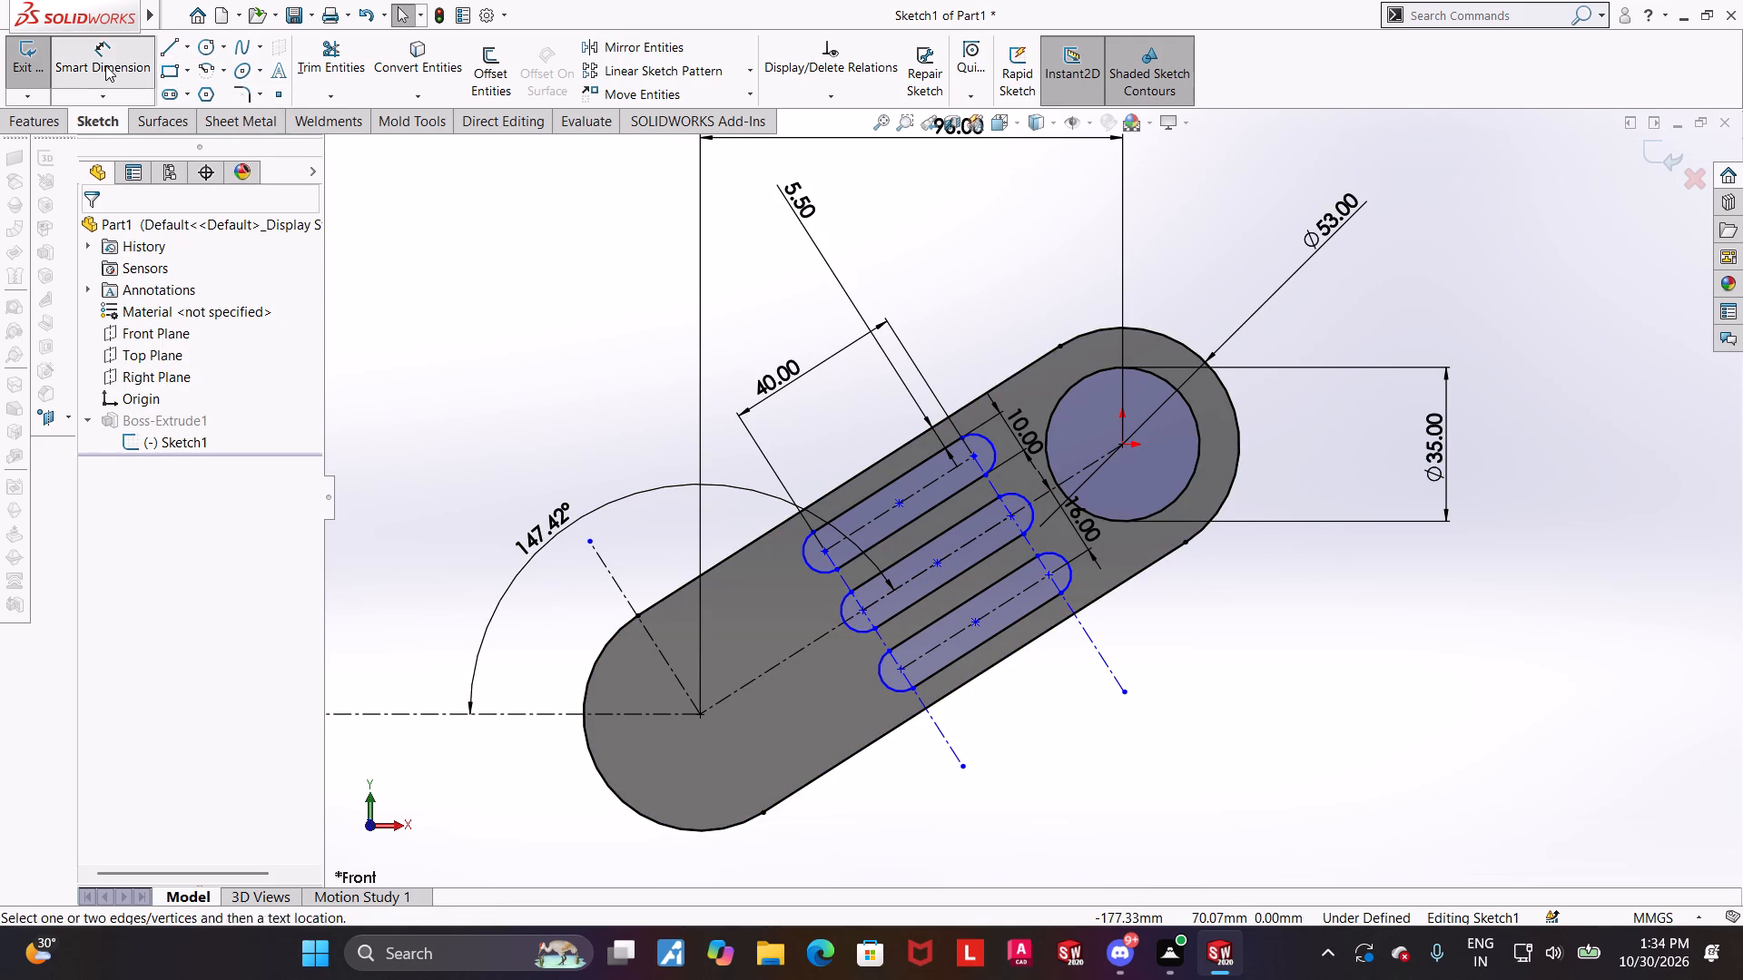
{"action": "left_click", "coordinate": [622, 591]}
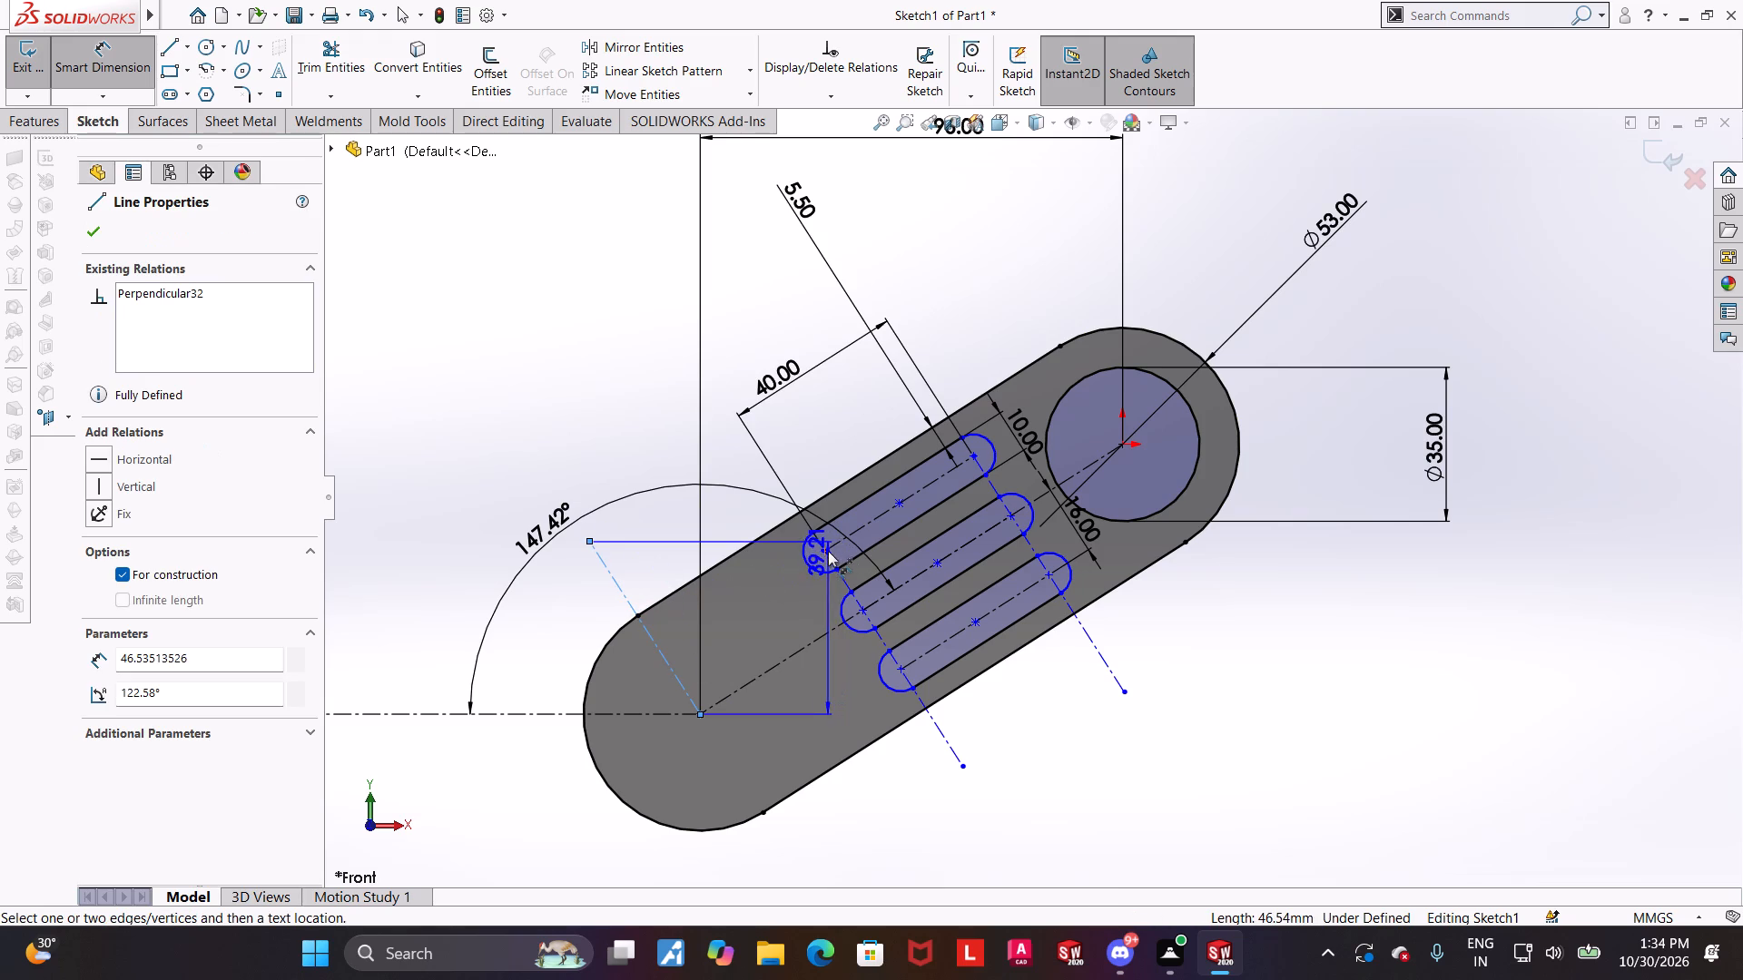
{"action": "left_click", "coordinate": [828, 551]}
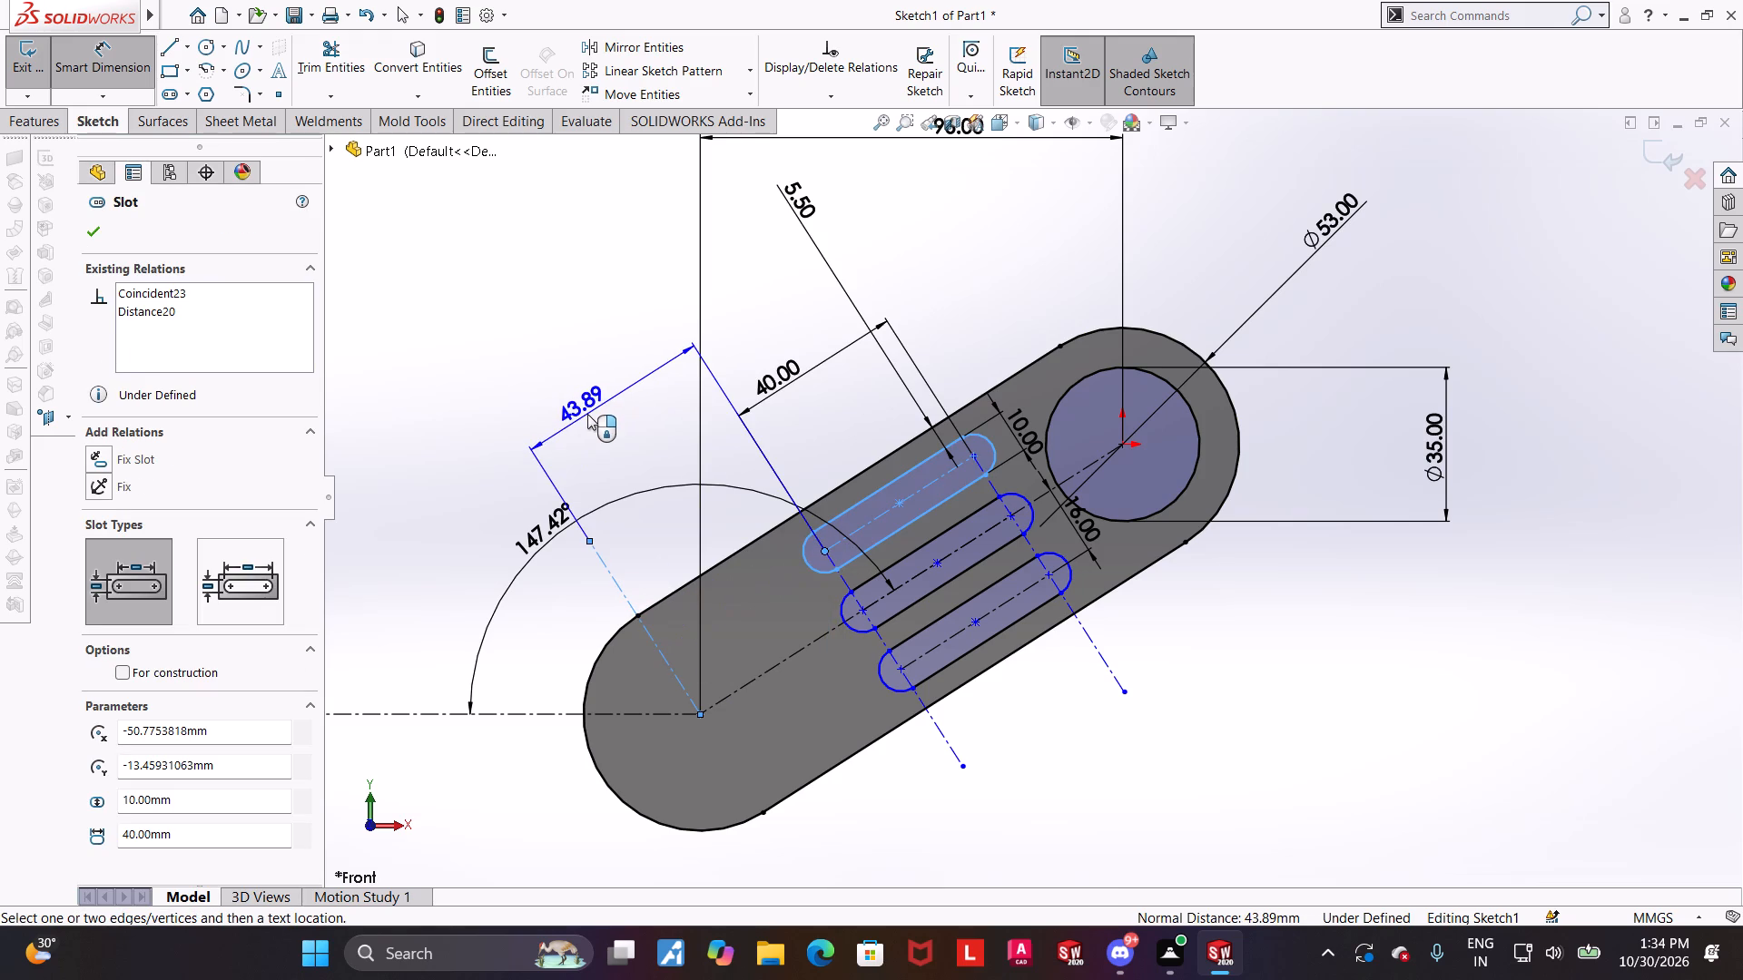
{"action": "left_click", "coordinate": [587, 414]}
{"action": "type", "text": "38"}
{"action": "key", "text": "Return"}
{"action": "key", "text": "Escape"}
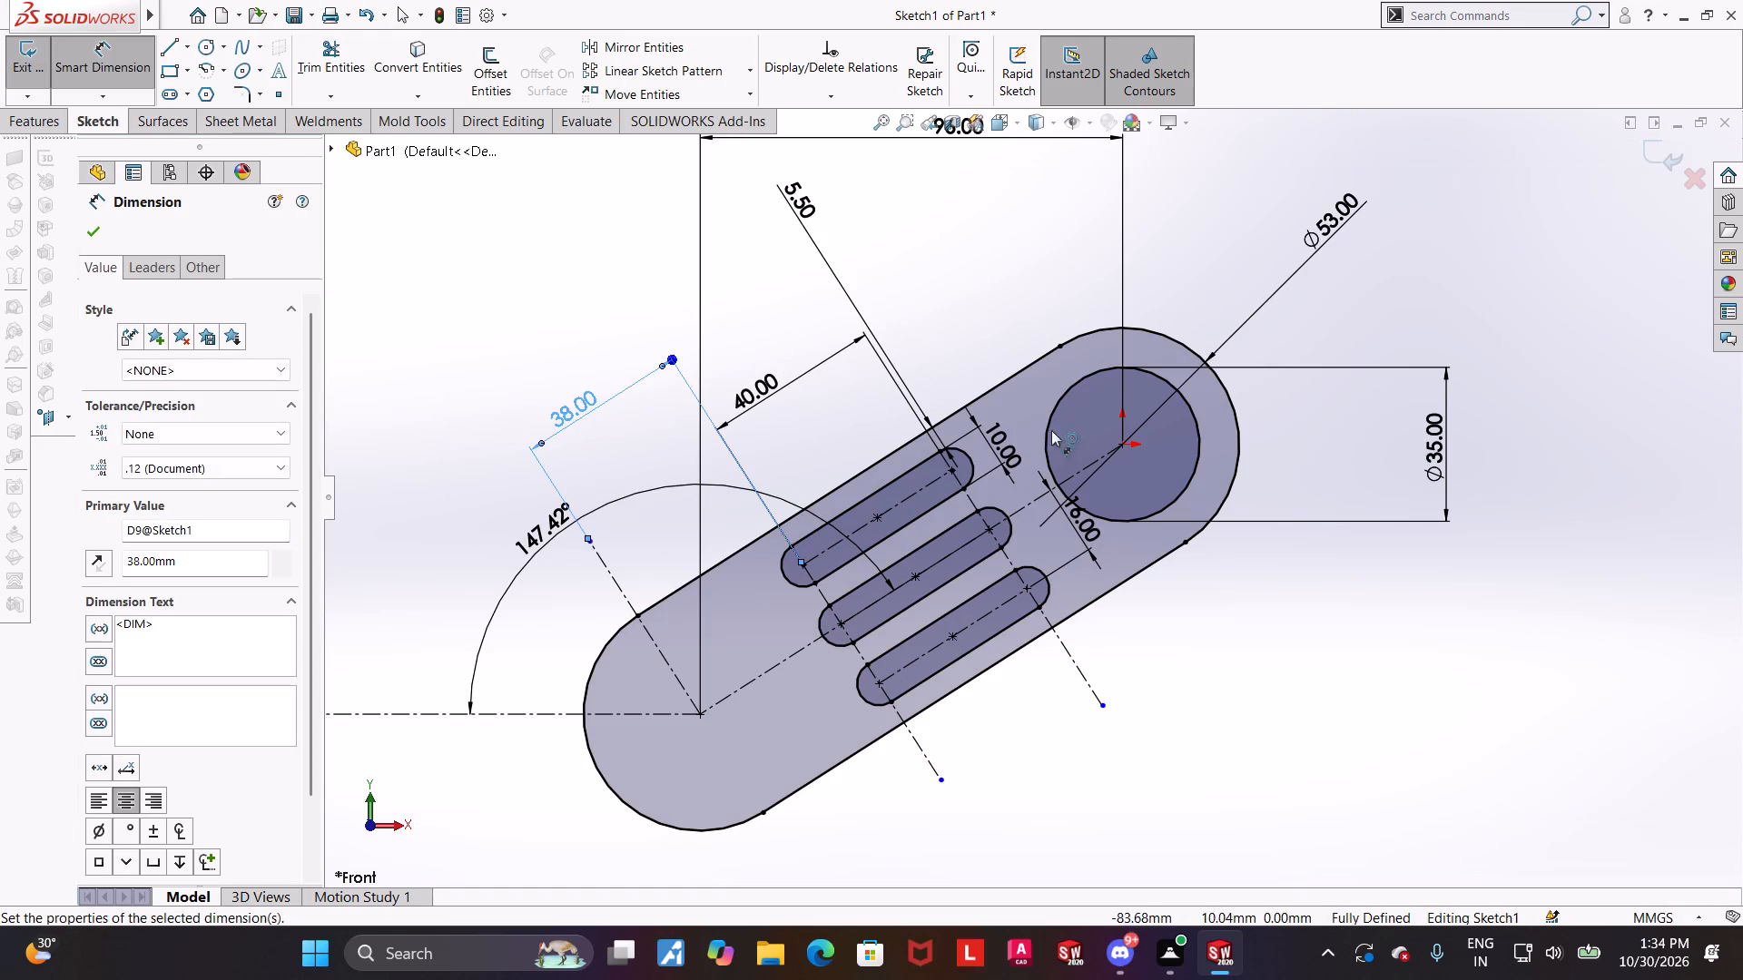
{"action": "left_click", "coordinate": [1444, 690]}
Sketch a circle about 41 mm in diameter centred on the arm's lower-left end centre.
{"action": "scroll", "coordinate": [1263, 616], "scroll_direction": "up", "scroll_amount": 1}
{"action": "scroll", "coordinate": [986, 498], "scroll_direction": "down", "scroll_amount": 1}
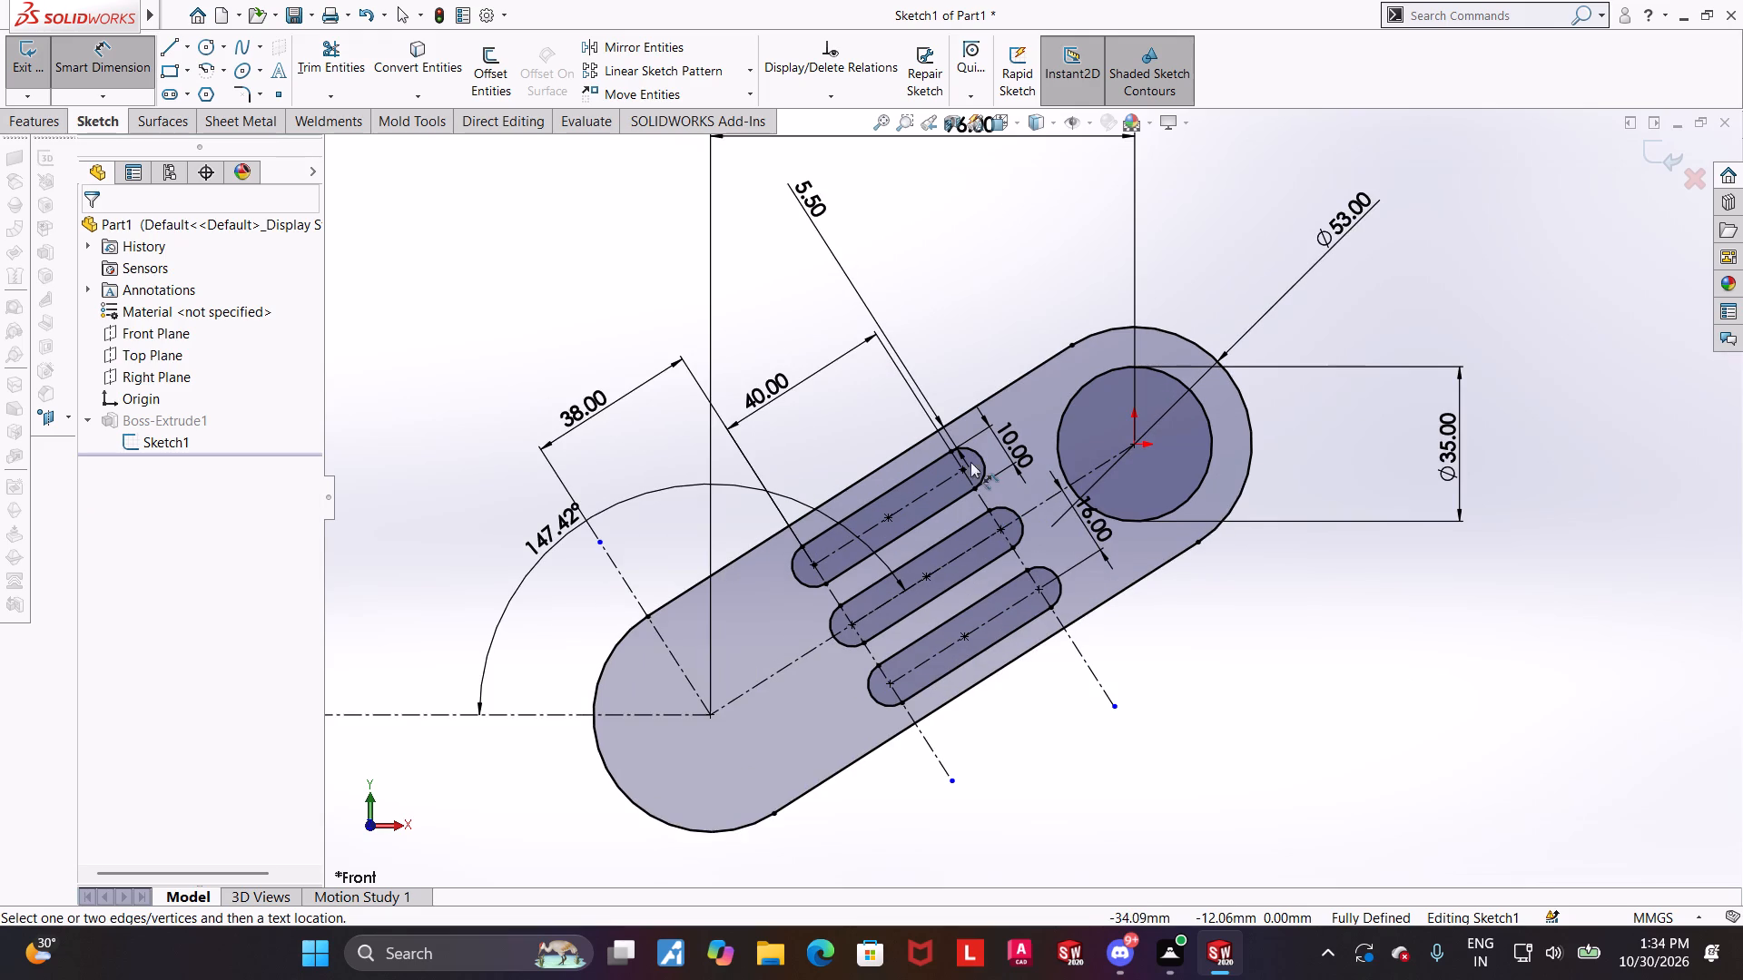
{"action": "left_click", "coordinate": [1318, 632]}
{"action": "scroll", "coordinate": [1199, 532], "scroll_direction": "up", "scroll_amount": 3}
{"action": "scroll", "coordinate": [1070, 372], "scroll_direction": "down", "scroll_amount": 1}
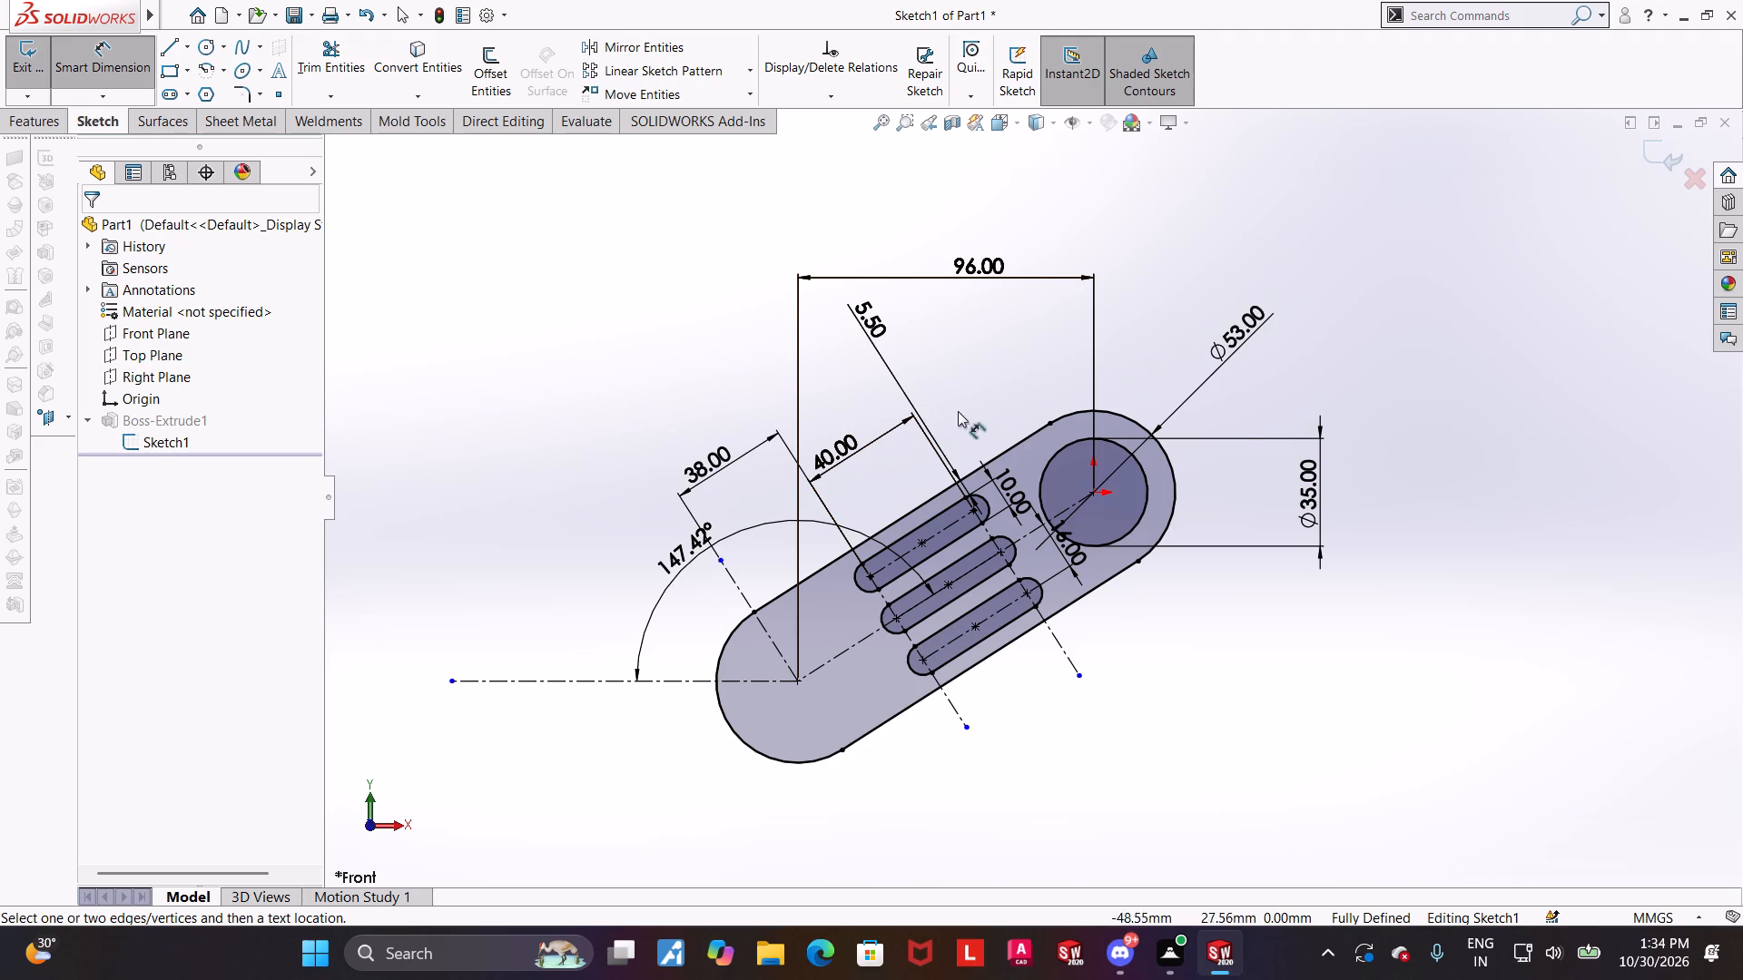
{"action": "scroll", "coordinate": [902, 776], "scroll_direction": "down", "scroll_amount": 1}
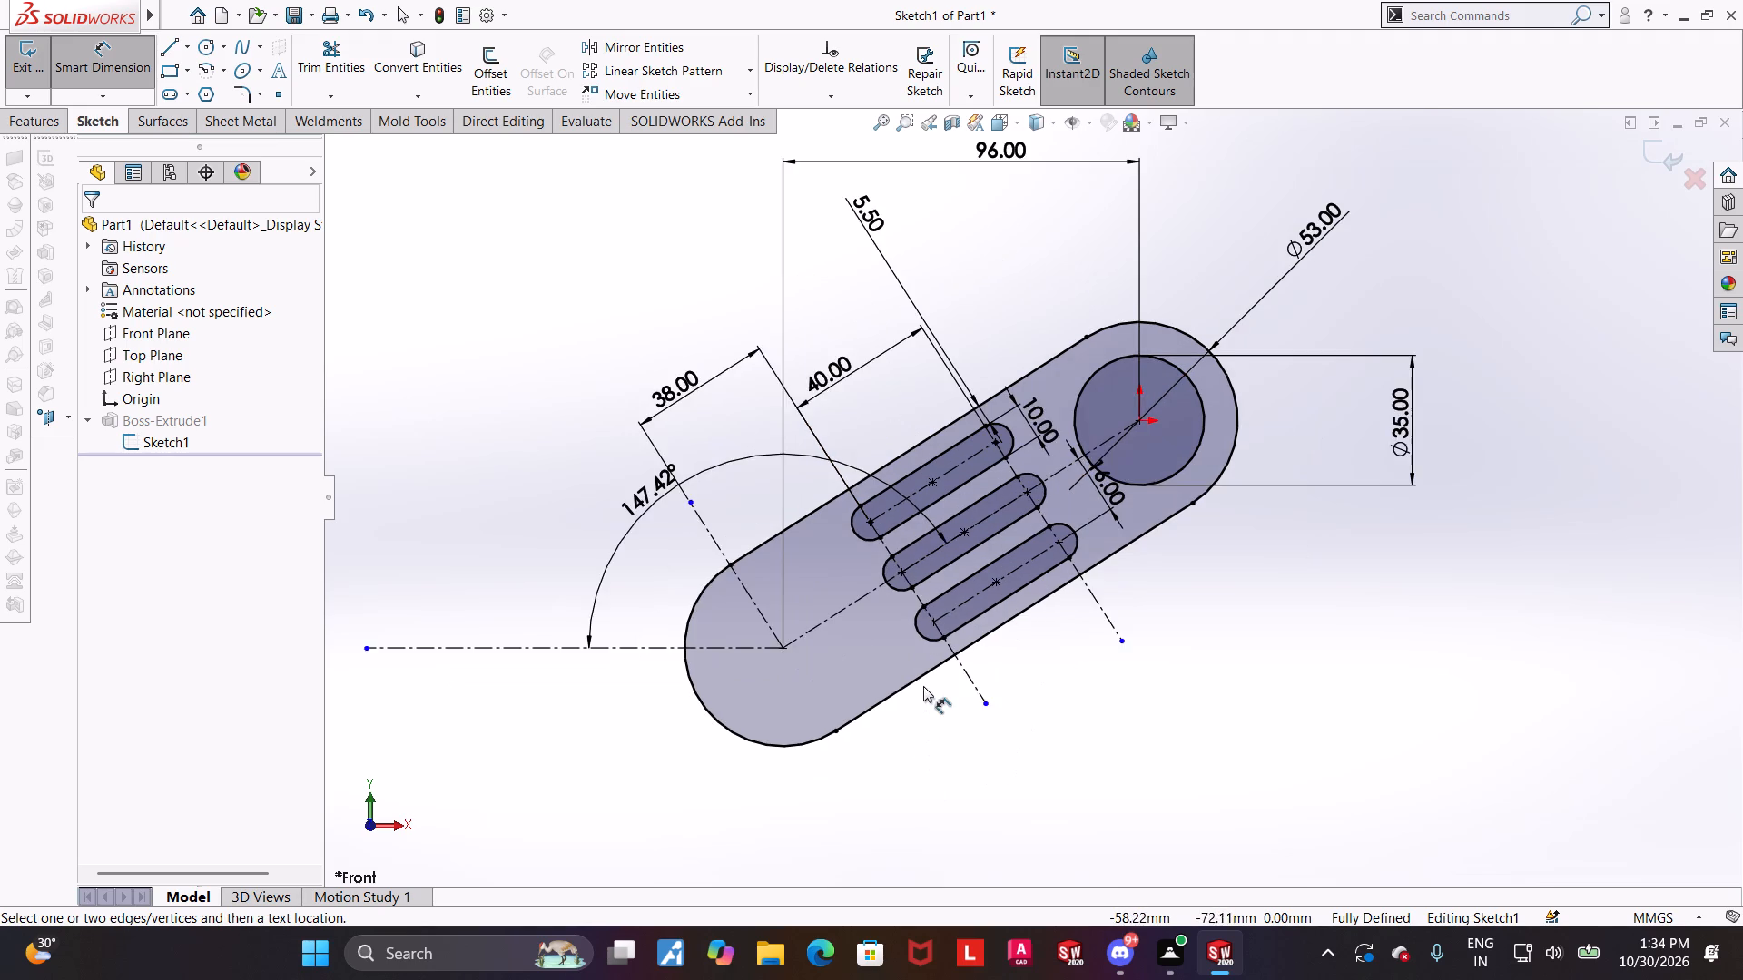
{"action": "scroll", "coordinate": [923, 685], "scroll_direction": "down", "scroll_amount": 1}
{"action": "left_click", "coordinate": [213, 46]}
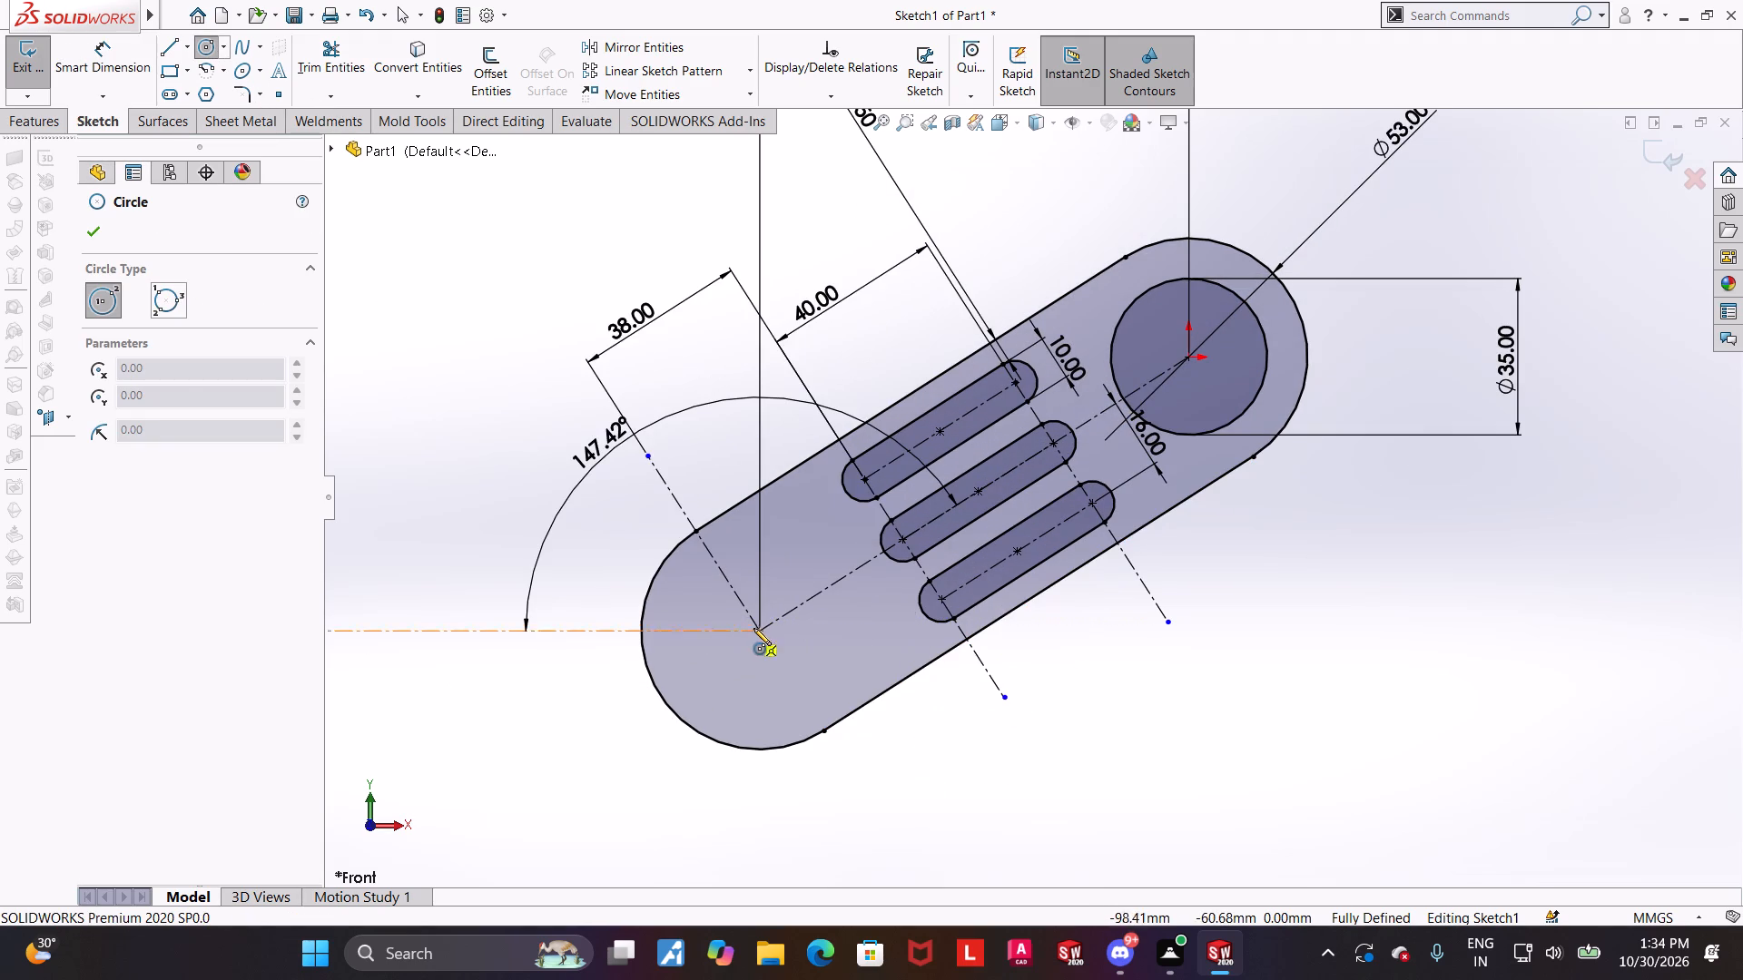
{"action": "left_click", "coordinate": [754, 630]}
{"action": "left_click", "coordinate": [850, 631]}
{"action": "key", "text": "Escape"}
Dimension the lower-left circle's diameter as 17.5*2 (35 mm).
{"action": "left_click", "coordinate": [101, 66]}
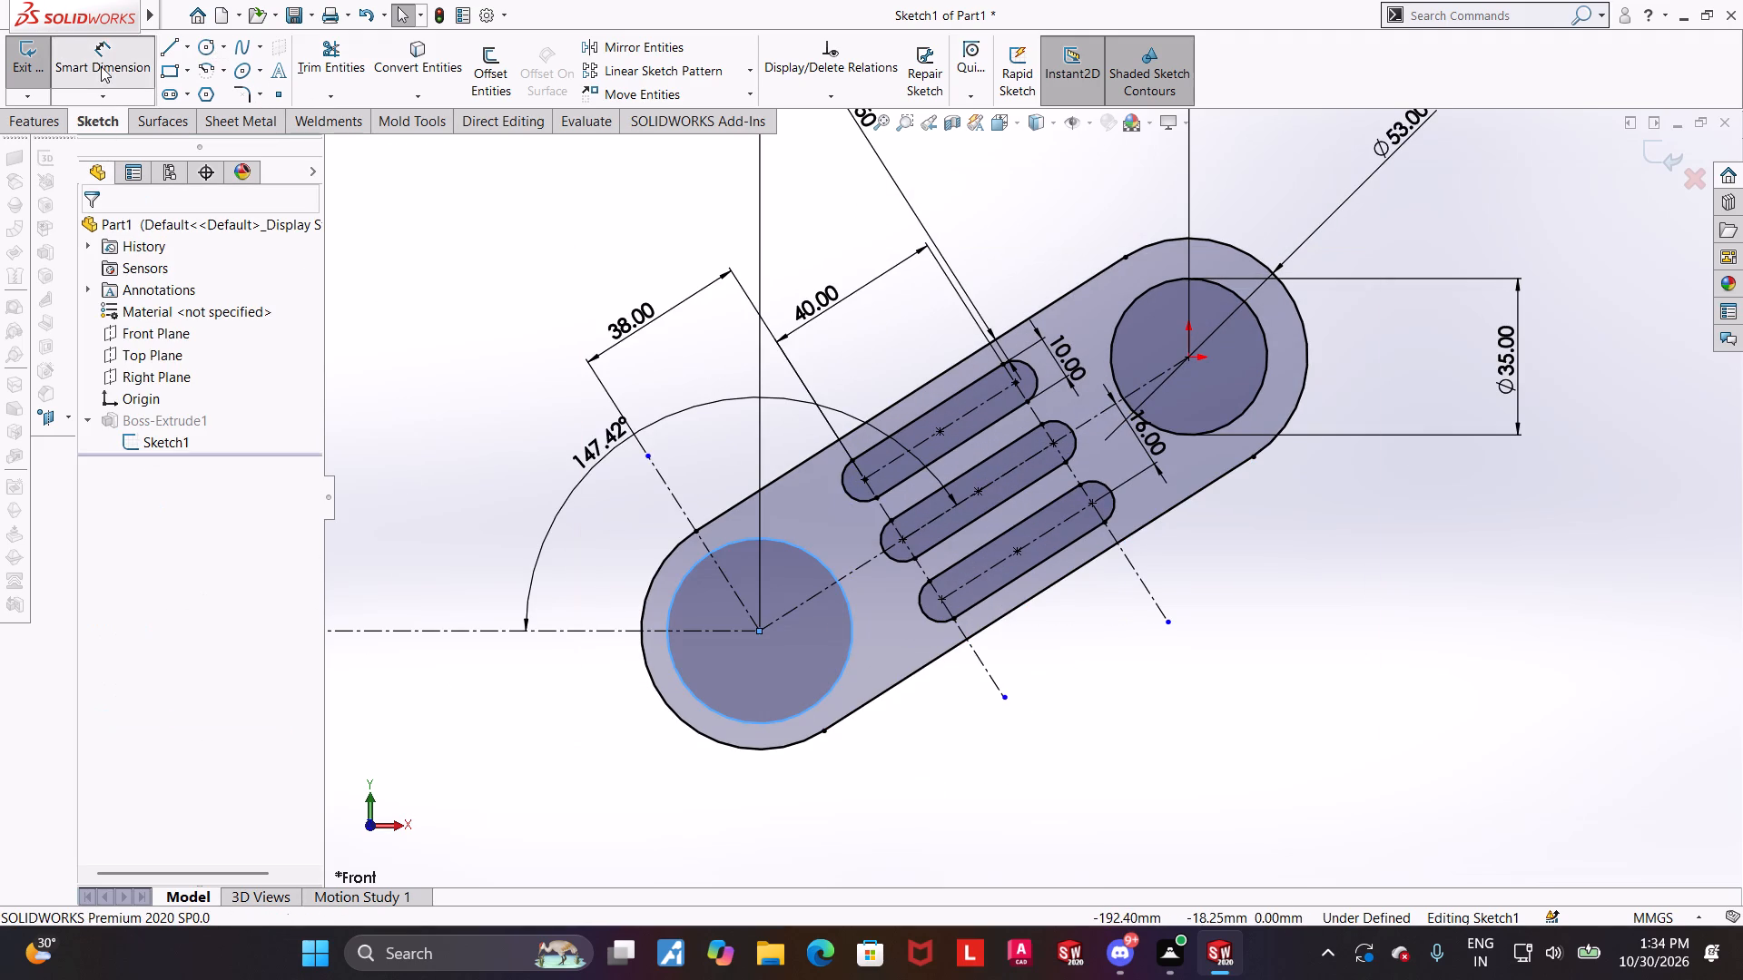
{"action": "left_click", "coordinate": [796, 712]}
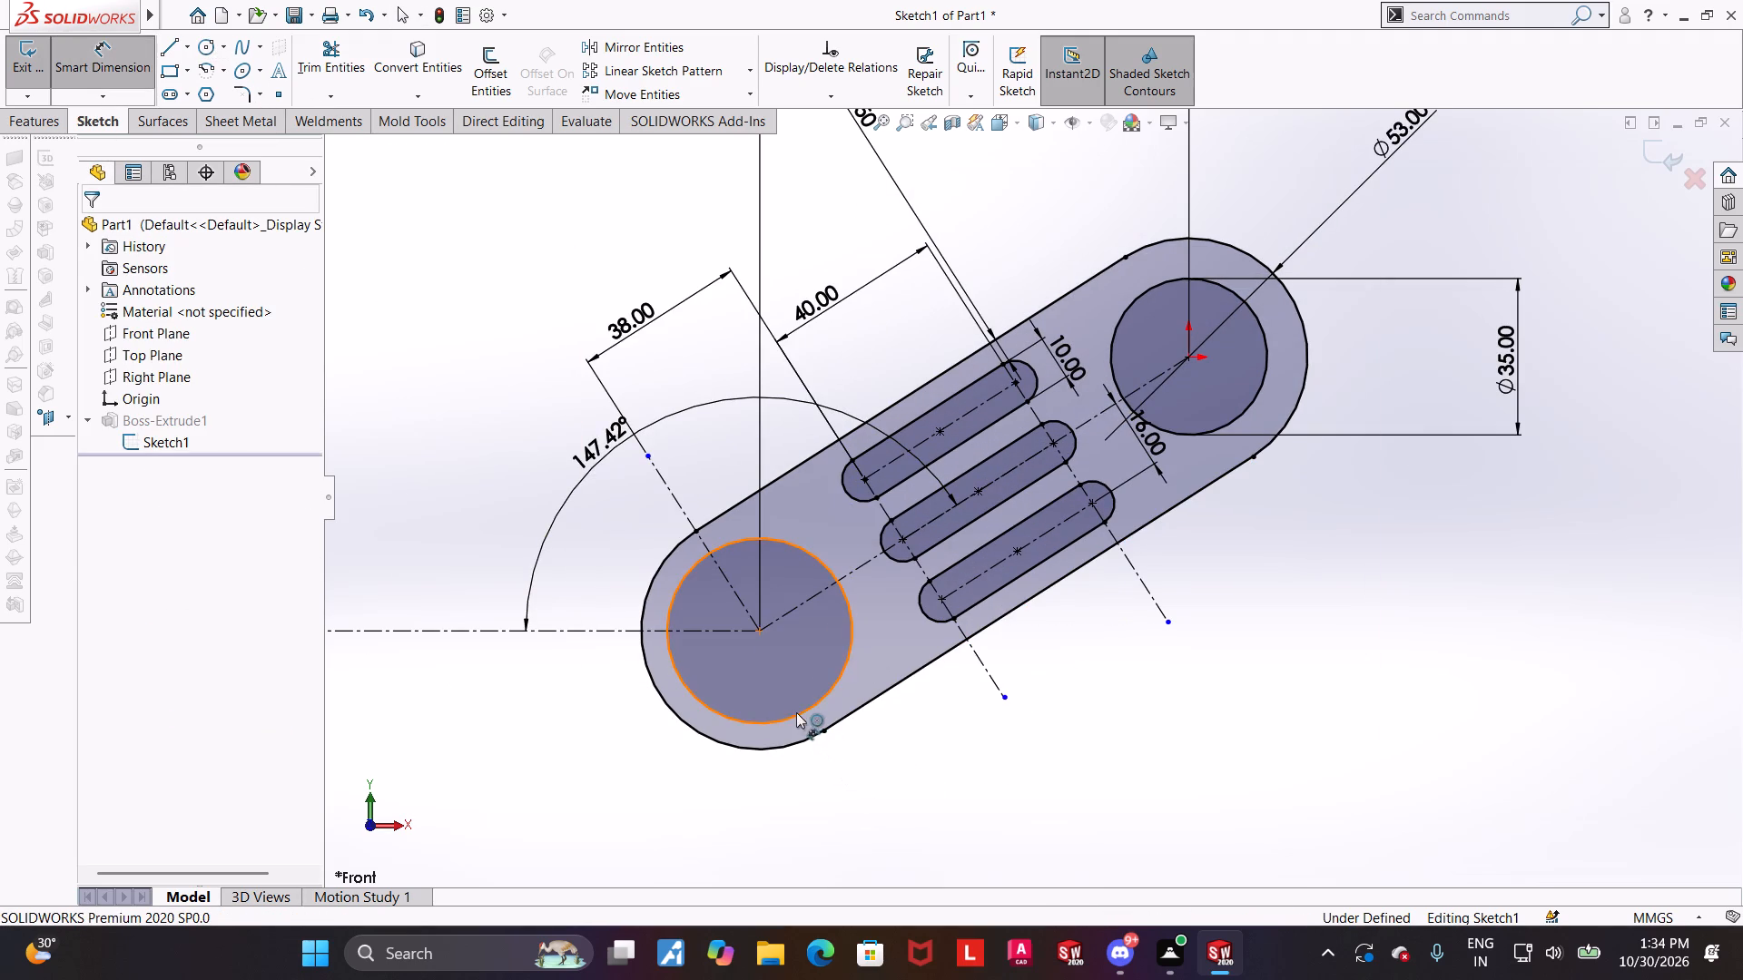
{"action": "left_click", "coordinate": [912, 804]}
{"action": "type", "text": "17.5"}
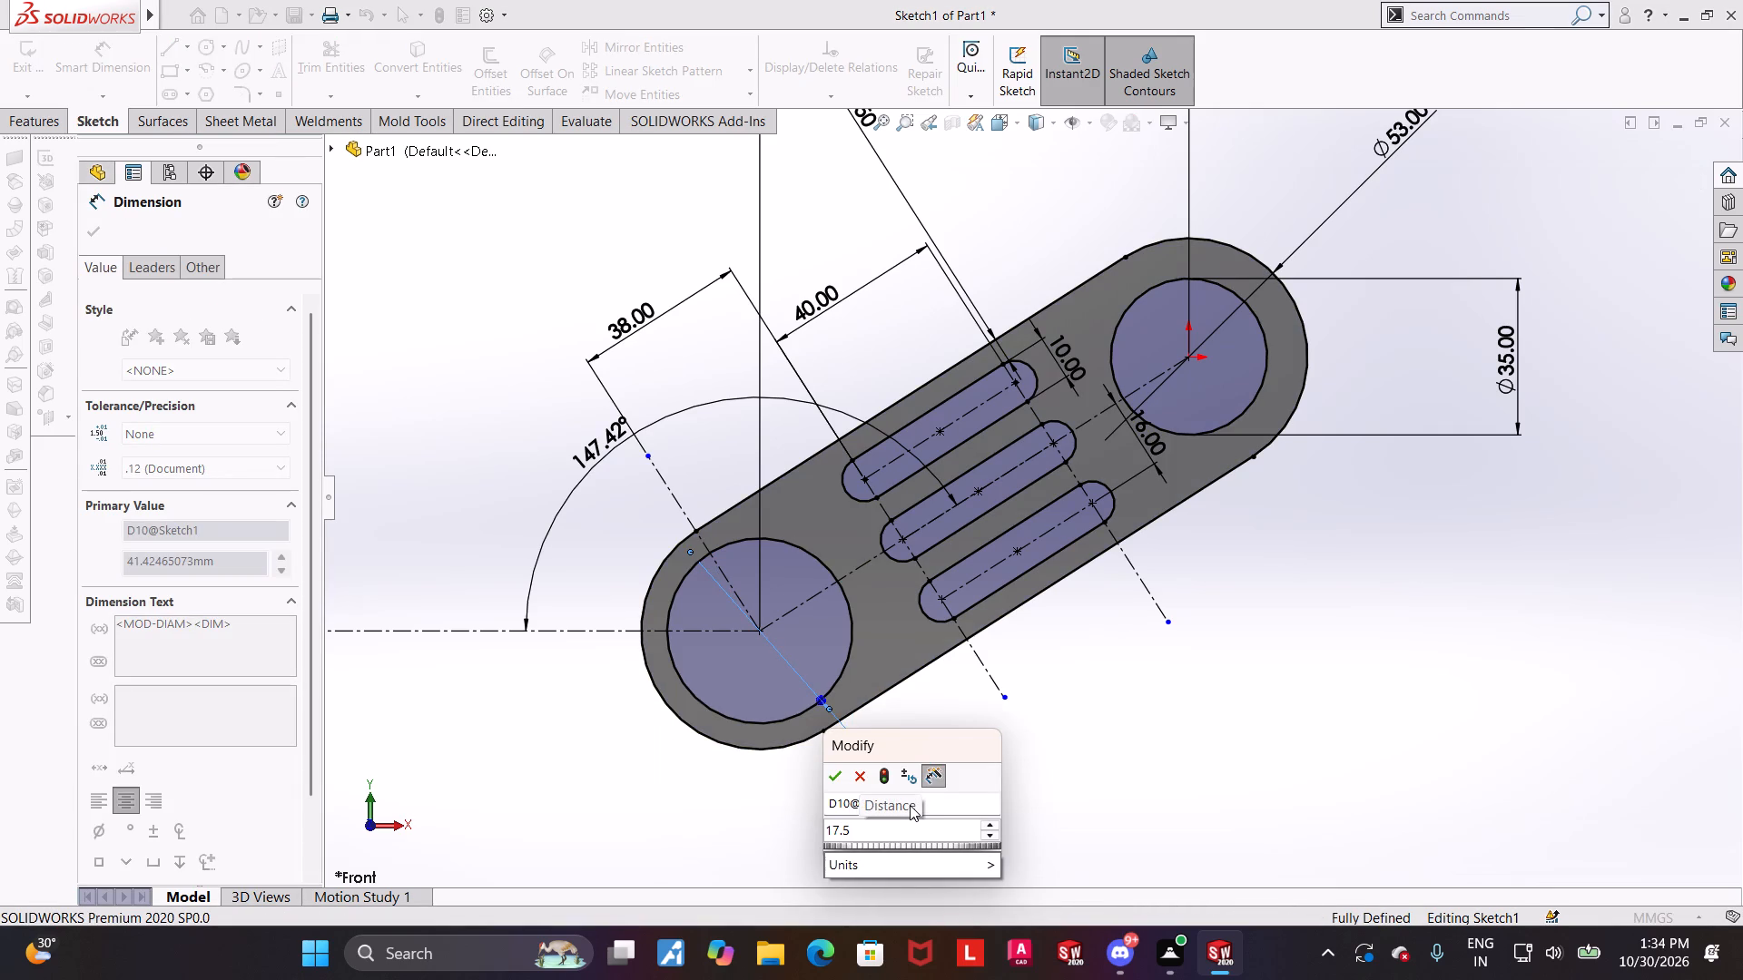
{"action": "type", "text": "*2"}
{"action": "key", "text": "Return"}
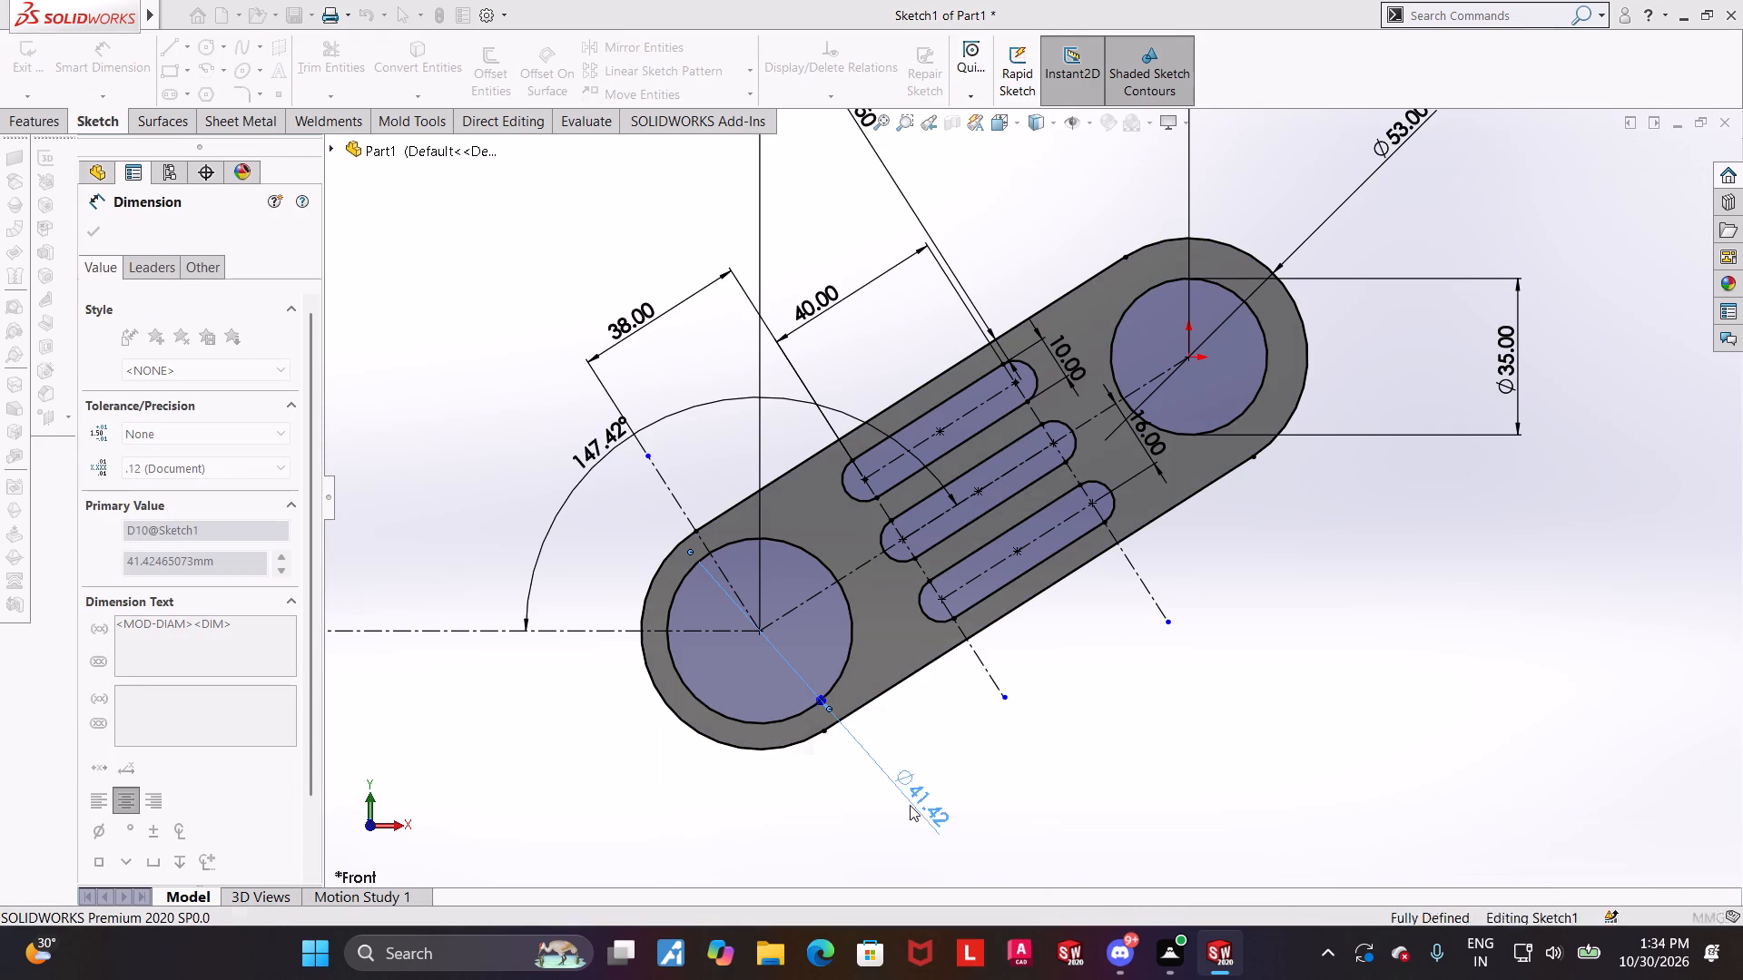
{"action": "key", "text": "Escape"}
{"action": "left_click", "coordinate": [1576, 741]}
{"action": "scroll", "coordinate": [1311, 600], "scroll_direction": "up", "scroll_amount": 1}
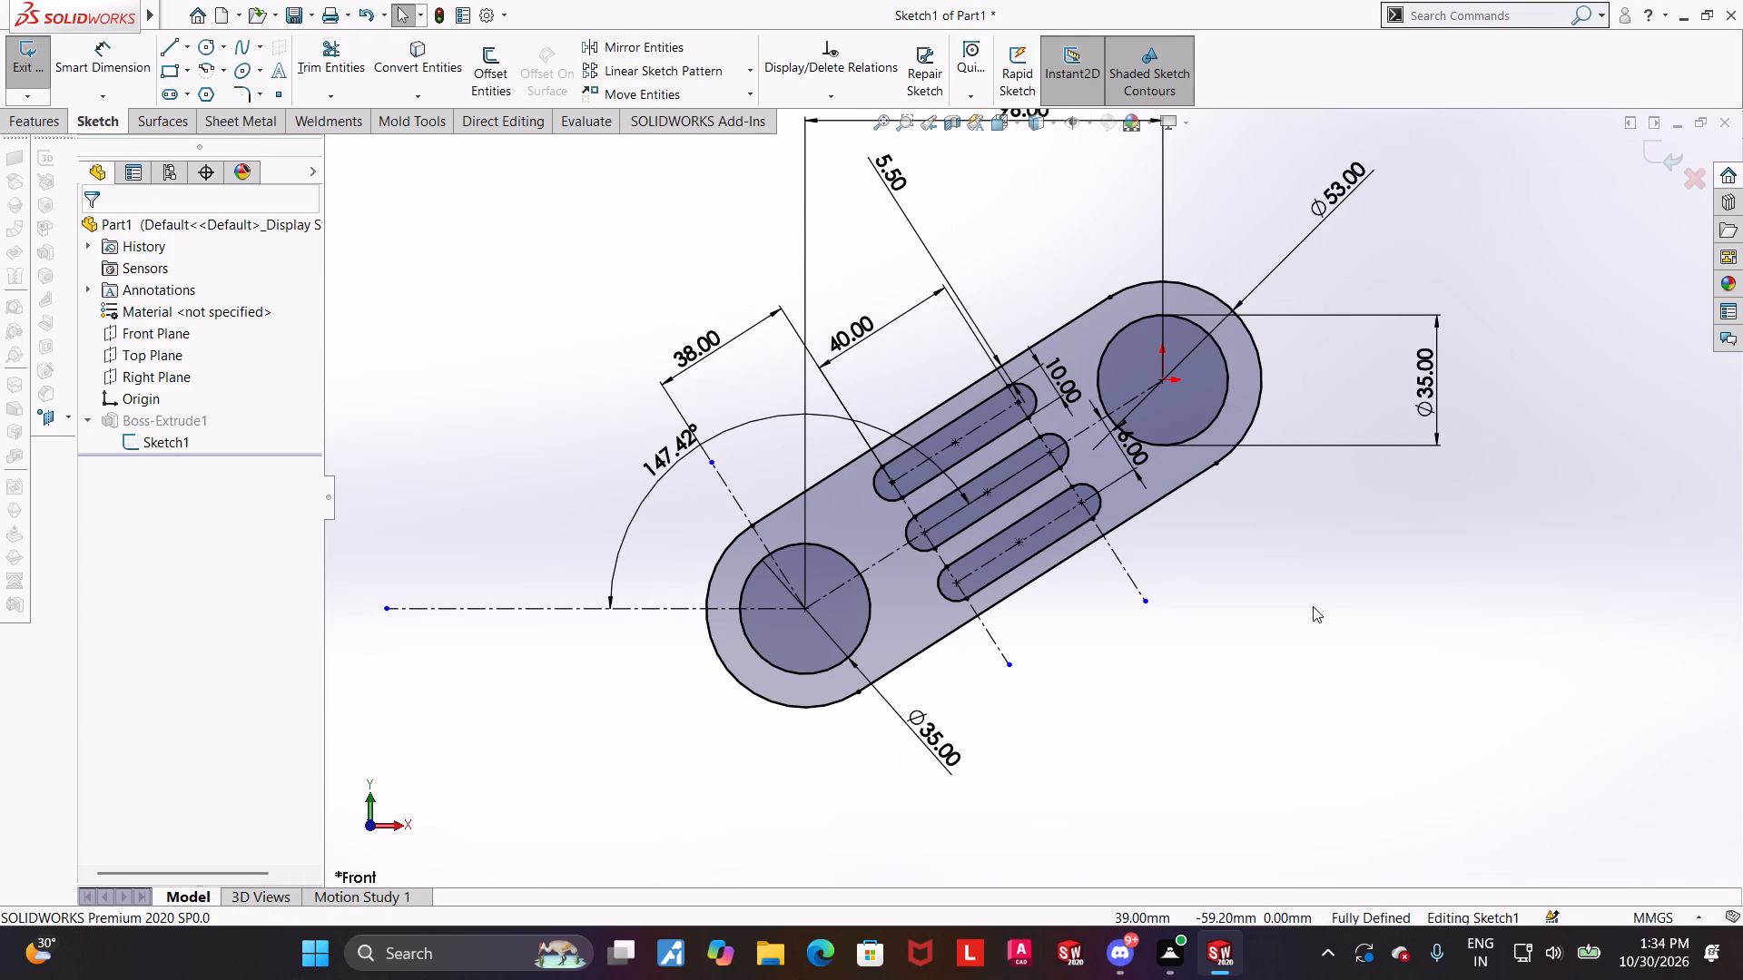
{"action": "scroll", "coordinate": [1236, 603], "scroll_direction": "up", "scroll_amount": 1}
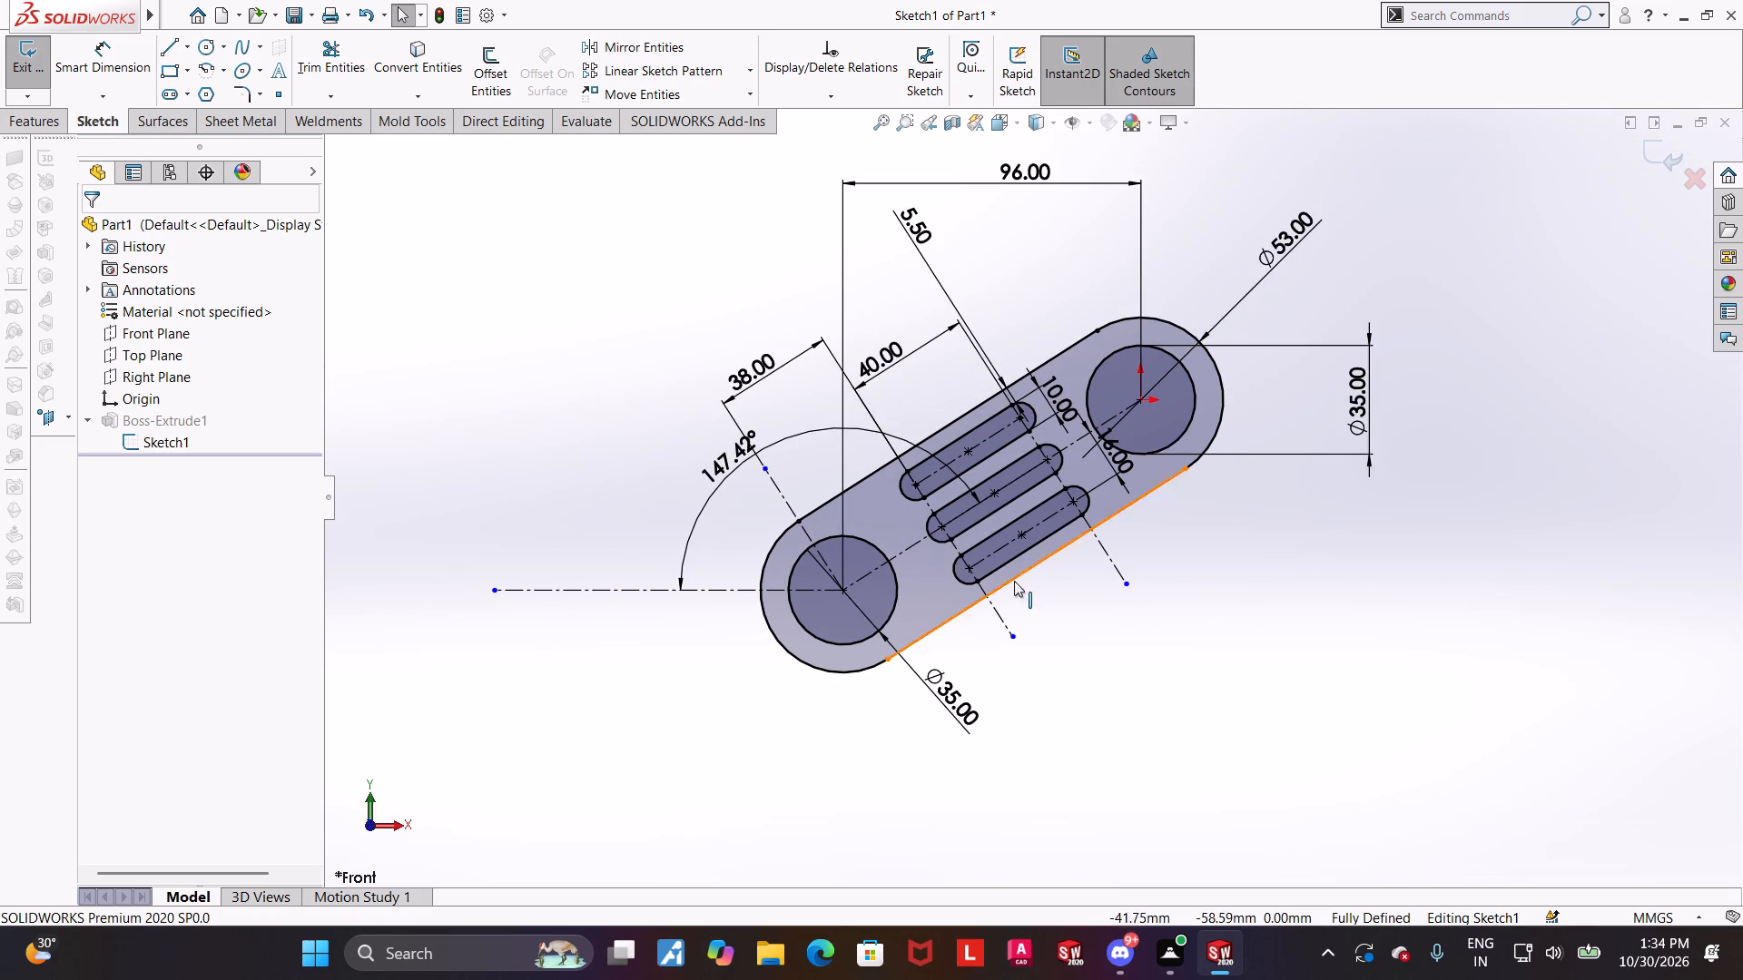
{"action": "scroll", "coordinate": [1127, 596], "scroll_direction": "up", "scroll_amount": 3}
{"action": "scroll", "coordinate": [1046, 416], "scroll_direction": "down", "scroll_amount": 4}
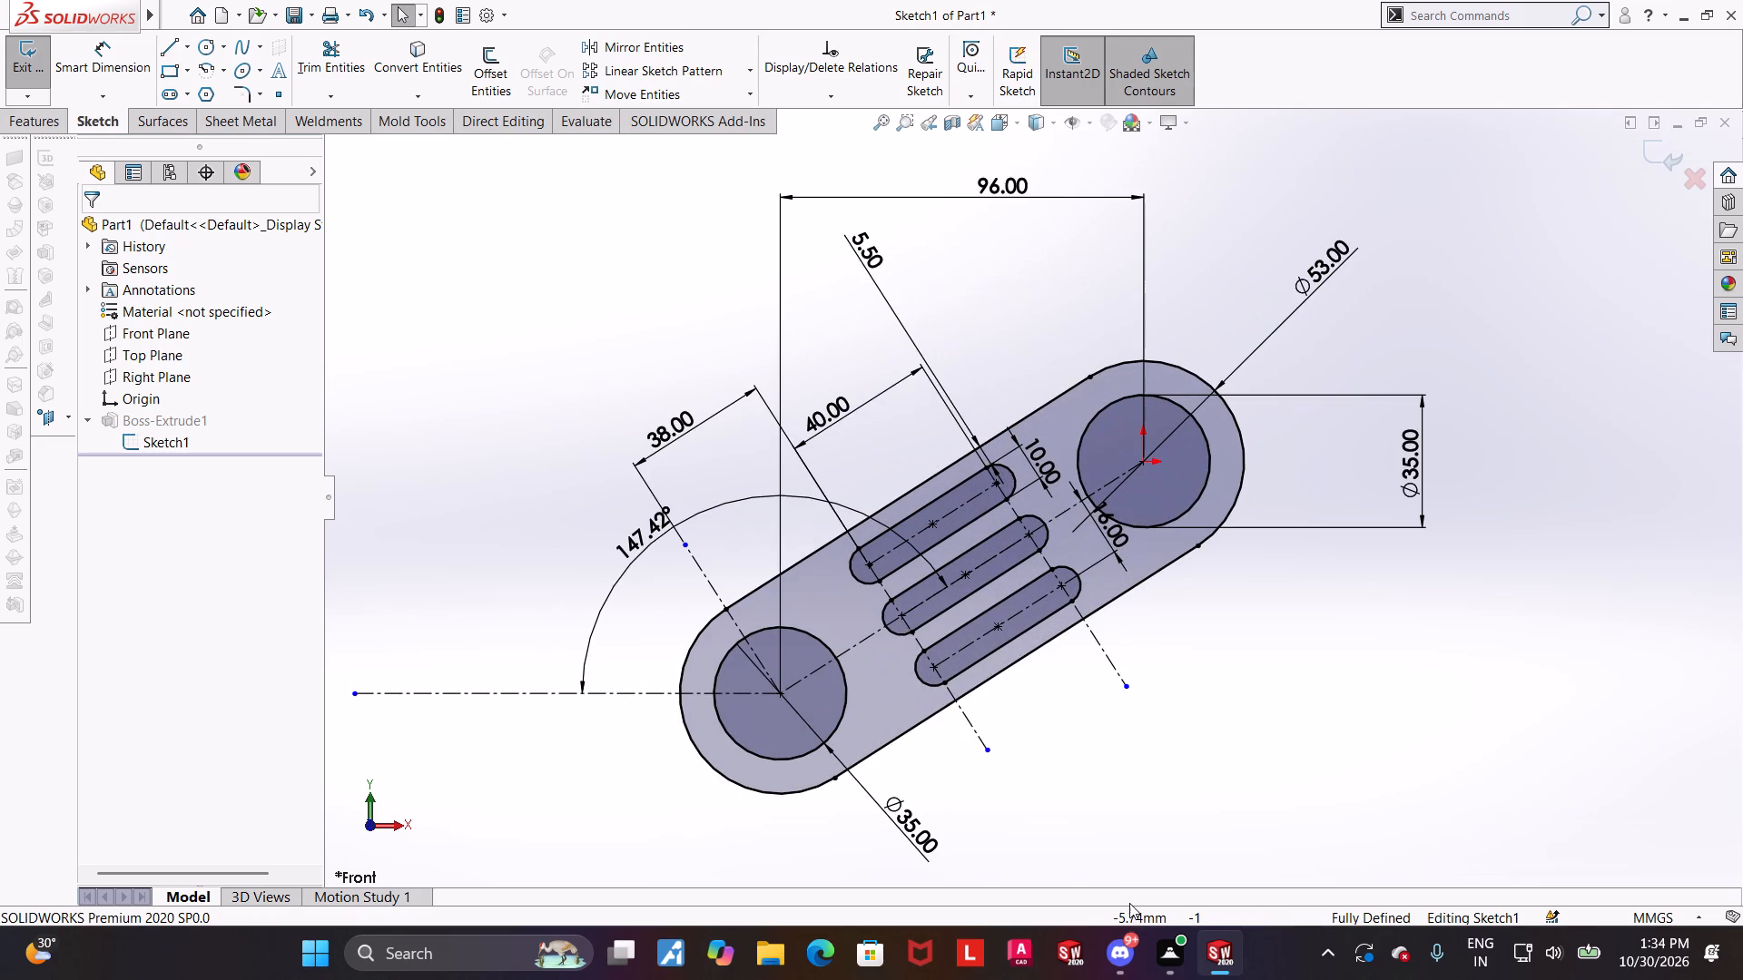
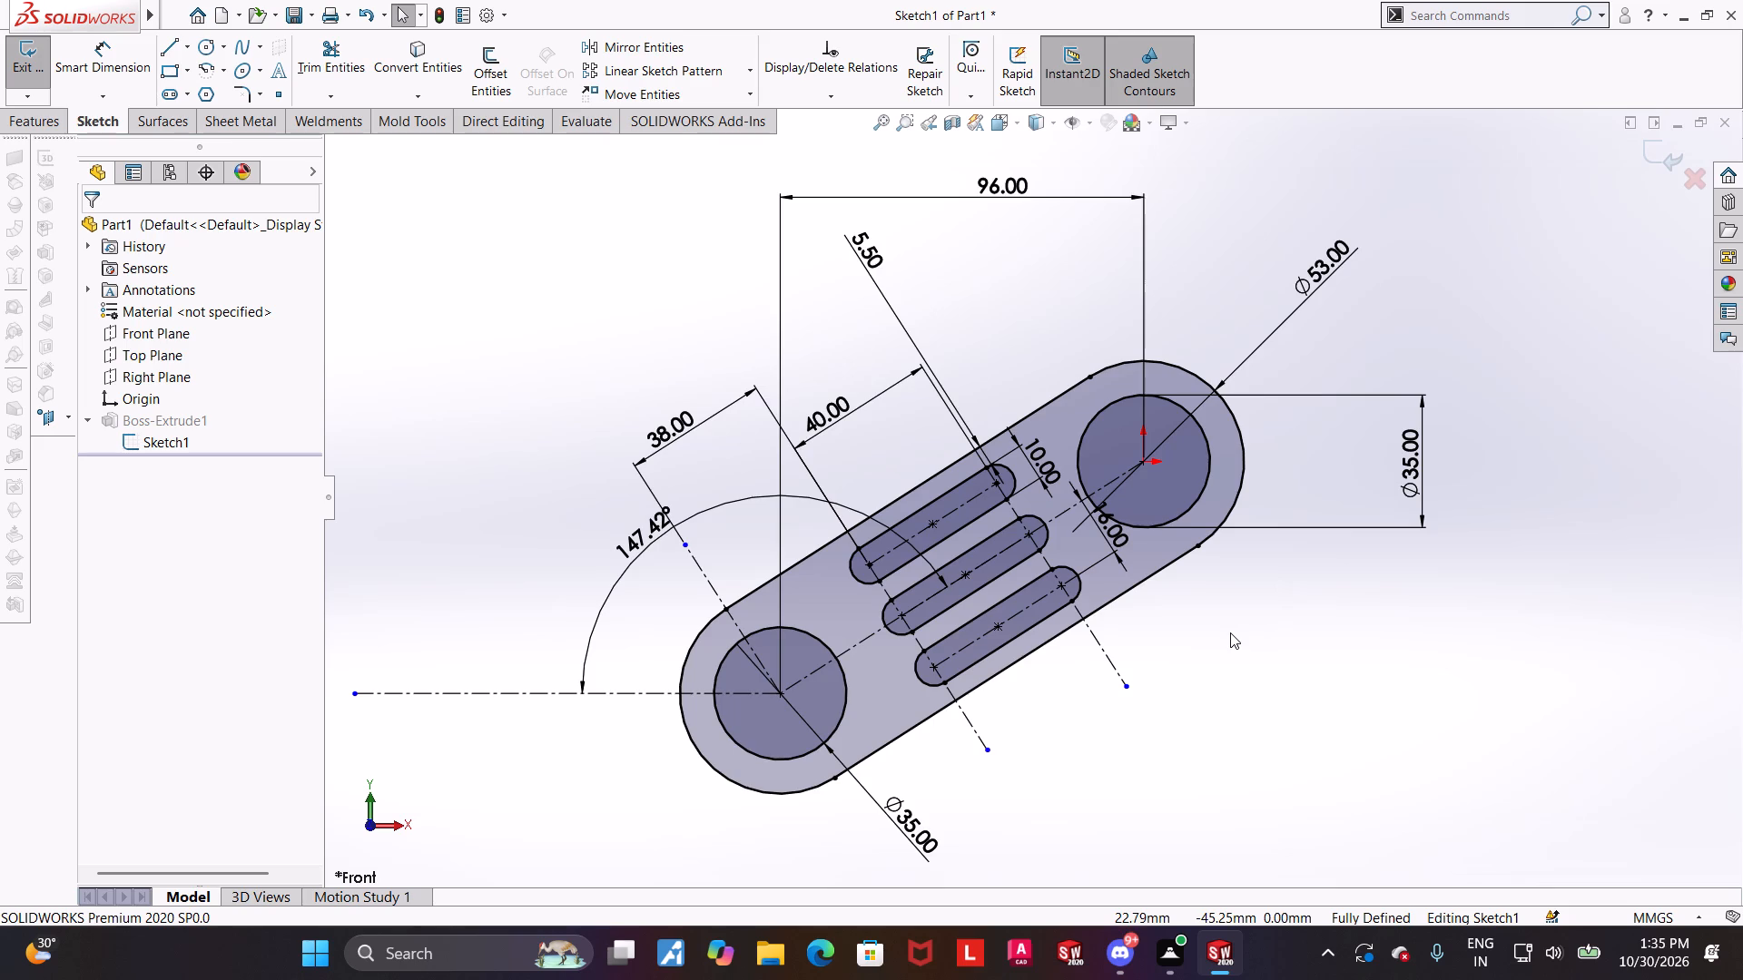
Sketch a horizontal line starting on the arm's lower straight edge and extending outward beneath the upper-right hole.
{"action": "scroll", "coordinate": [1213, 647], "scroll_direction": "down", "scroll_amount": 1}
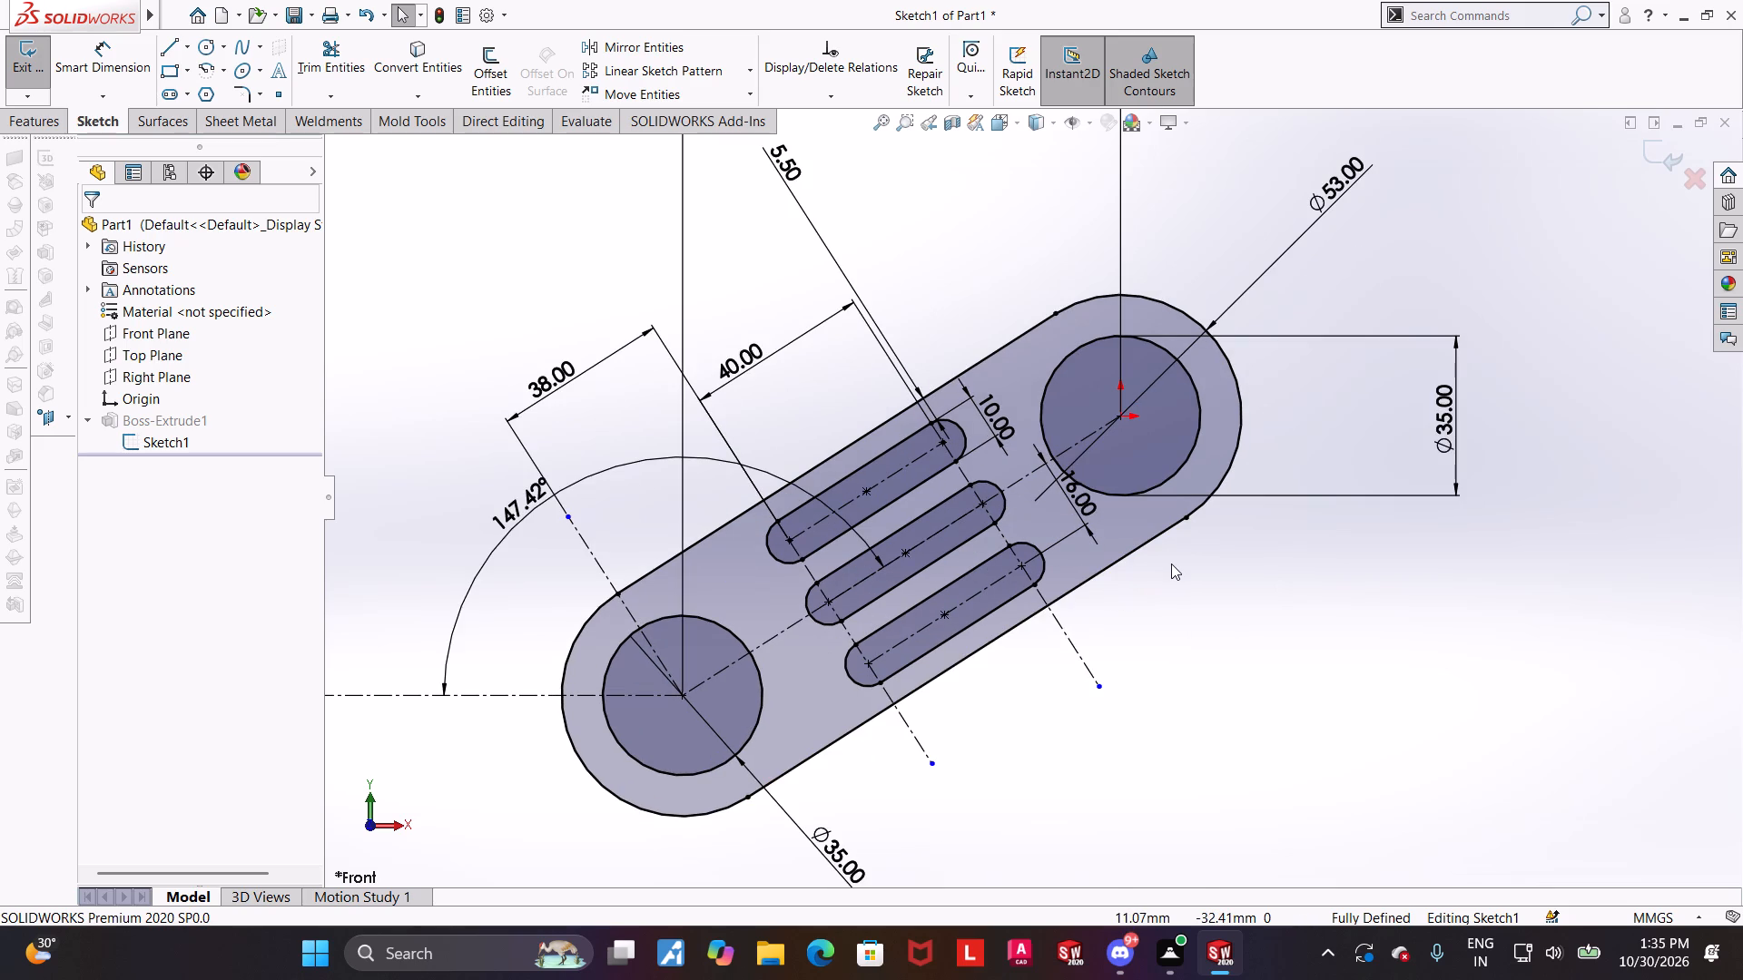
{"action": "scroll", "coordinate": [1142, 567], "scroll_direction": "up", "scroll_amount": 1}
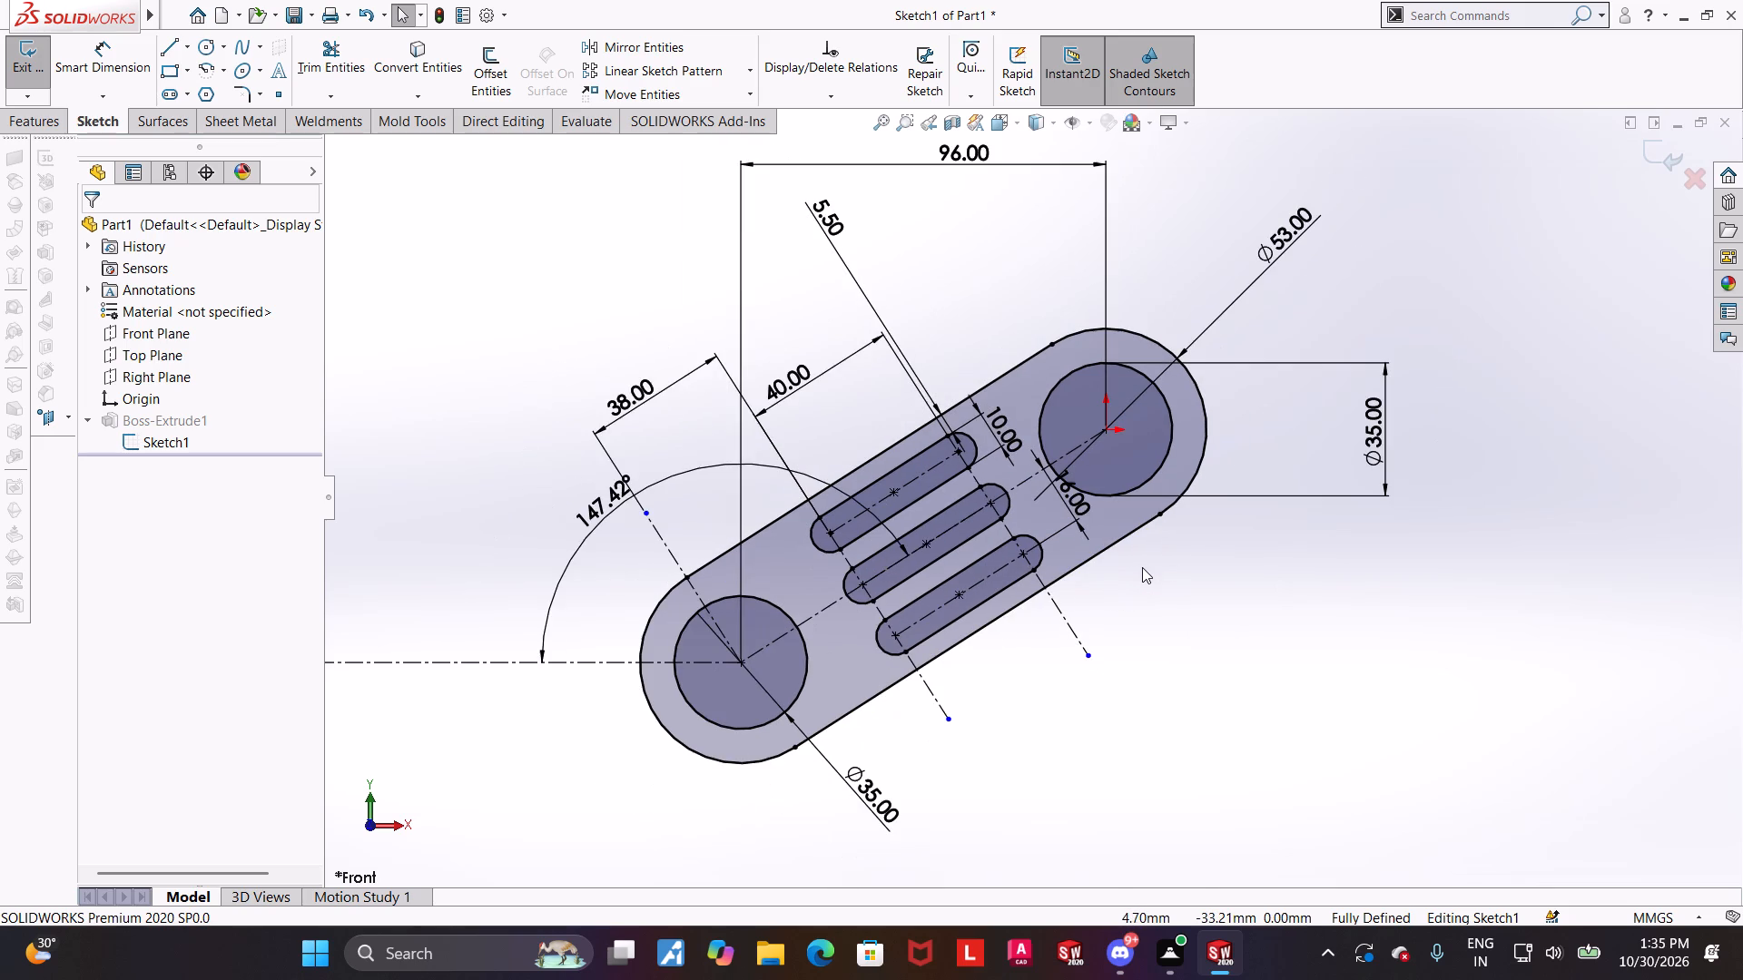
{"action": "scroll", "coordinate": [1265, 598], "scroll_direction": "down", "scroll_amount": 1}
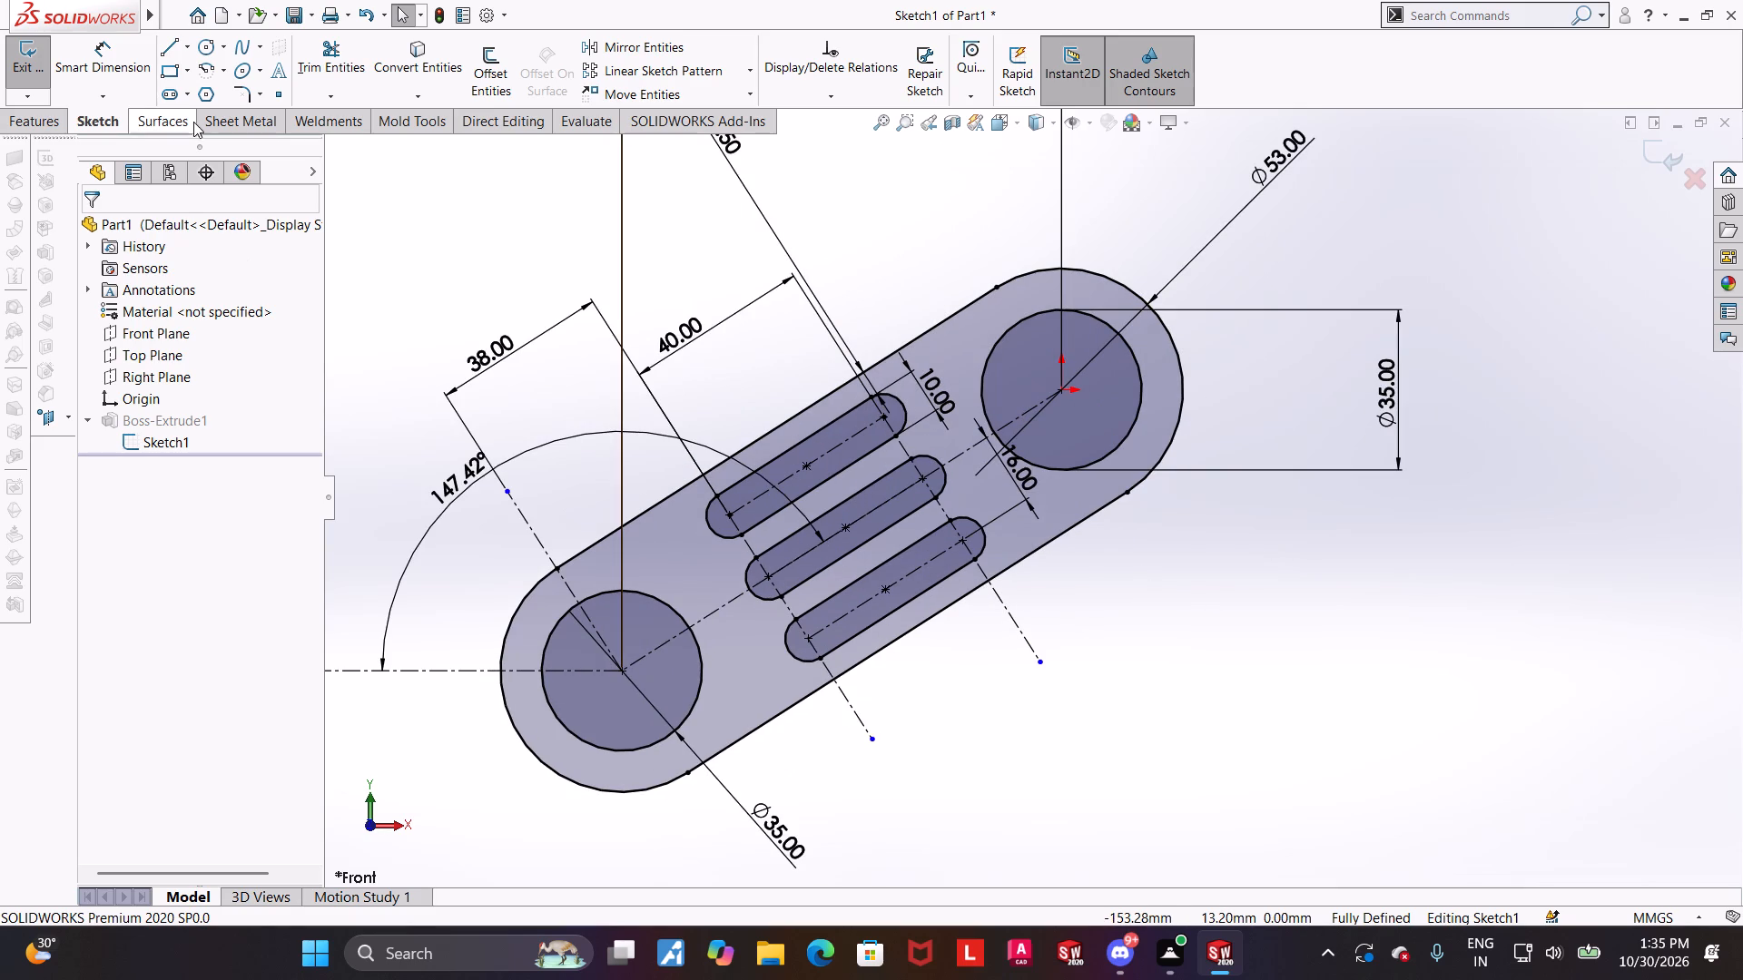
{"action": "left_click", "coordinate": [182, 54]}
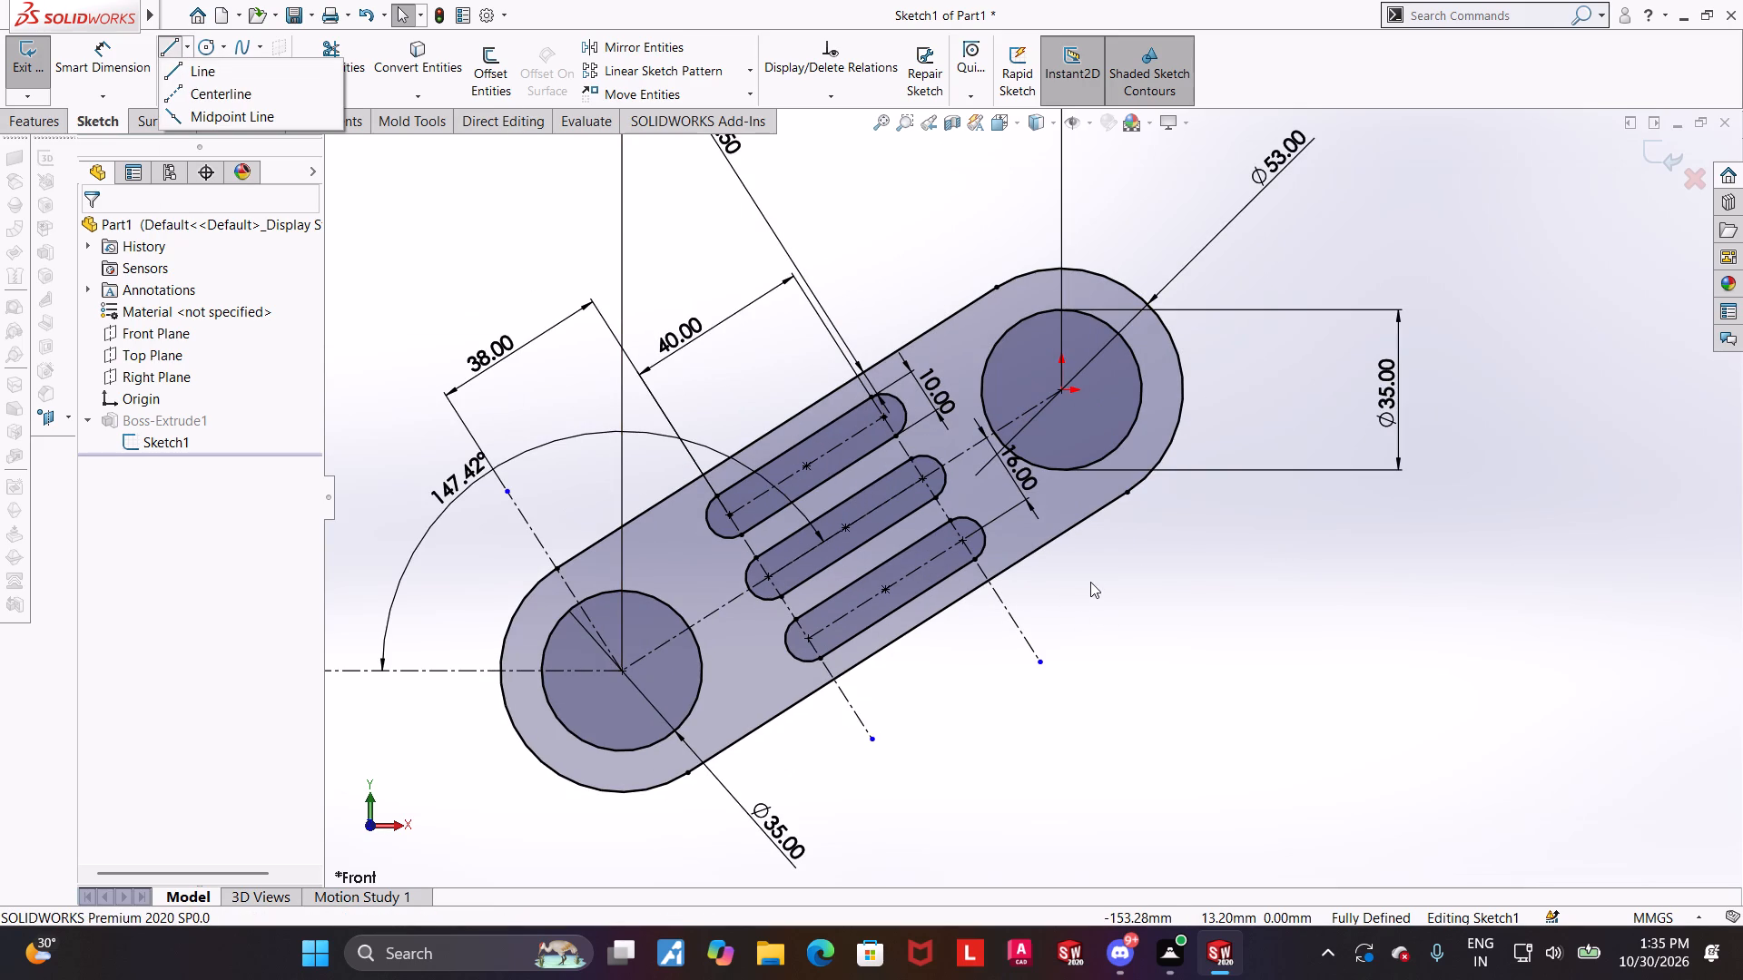
{"action": "key", "text": "Escape"}
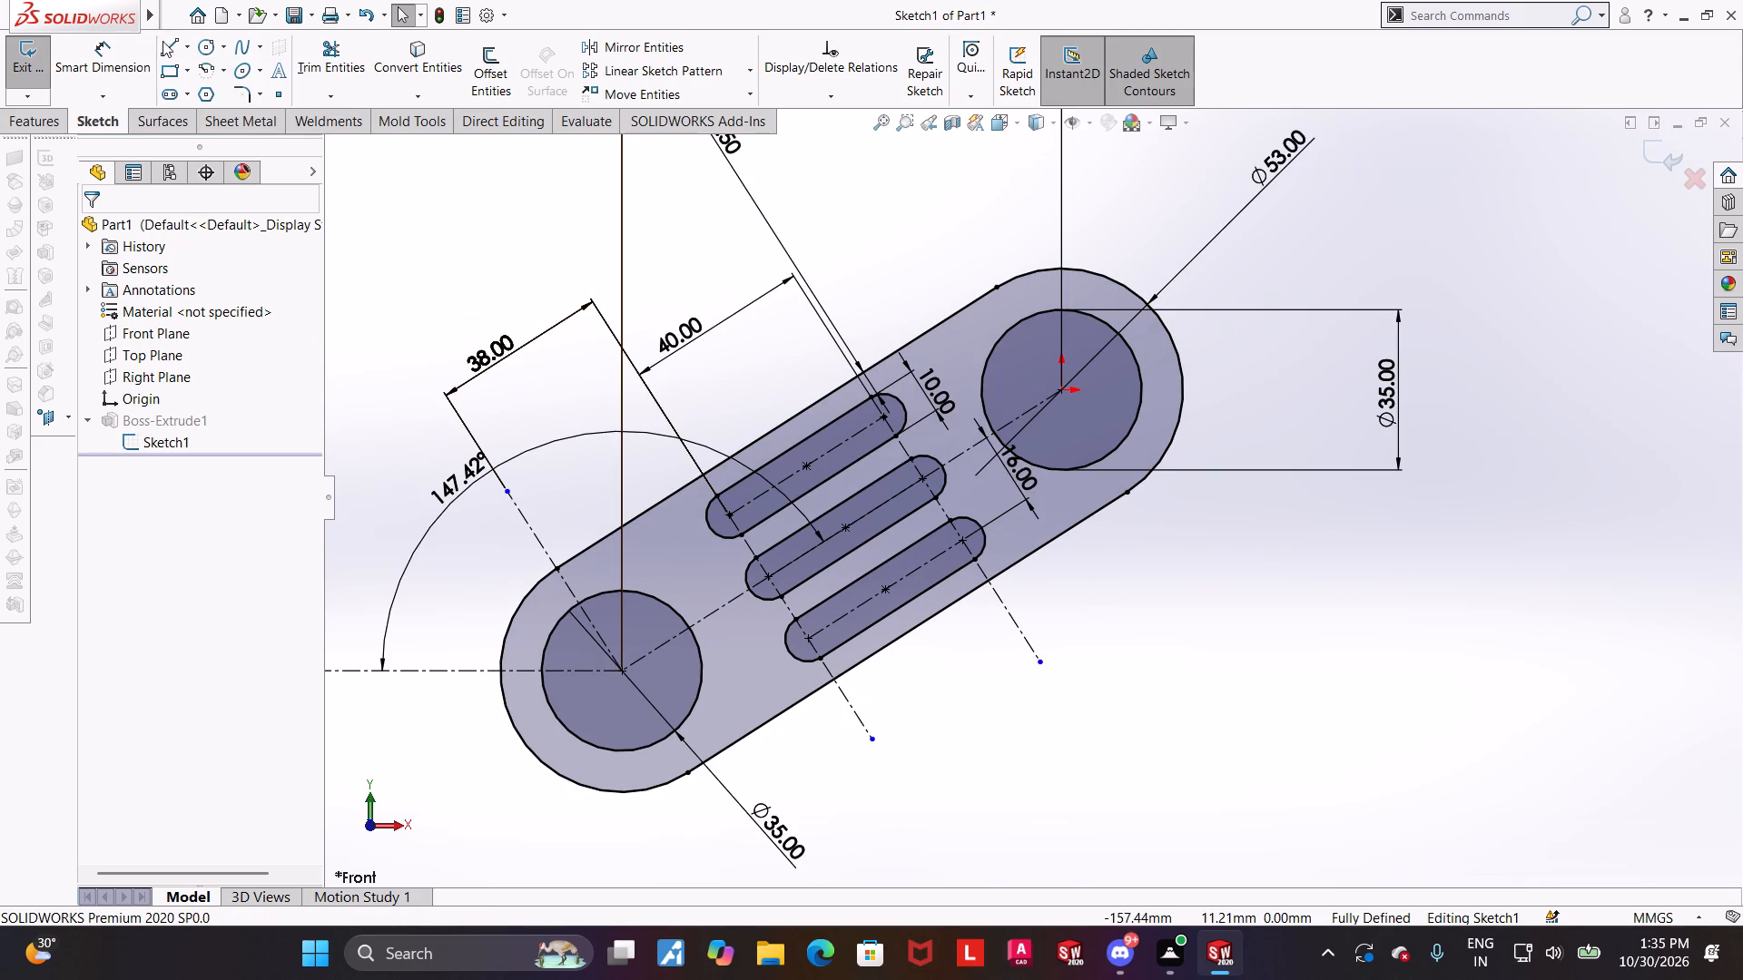
{"action": "left_click", "coordinate": [162, 41]}
{"action": "left_click", "coordinate": [966, 599]}
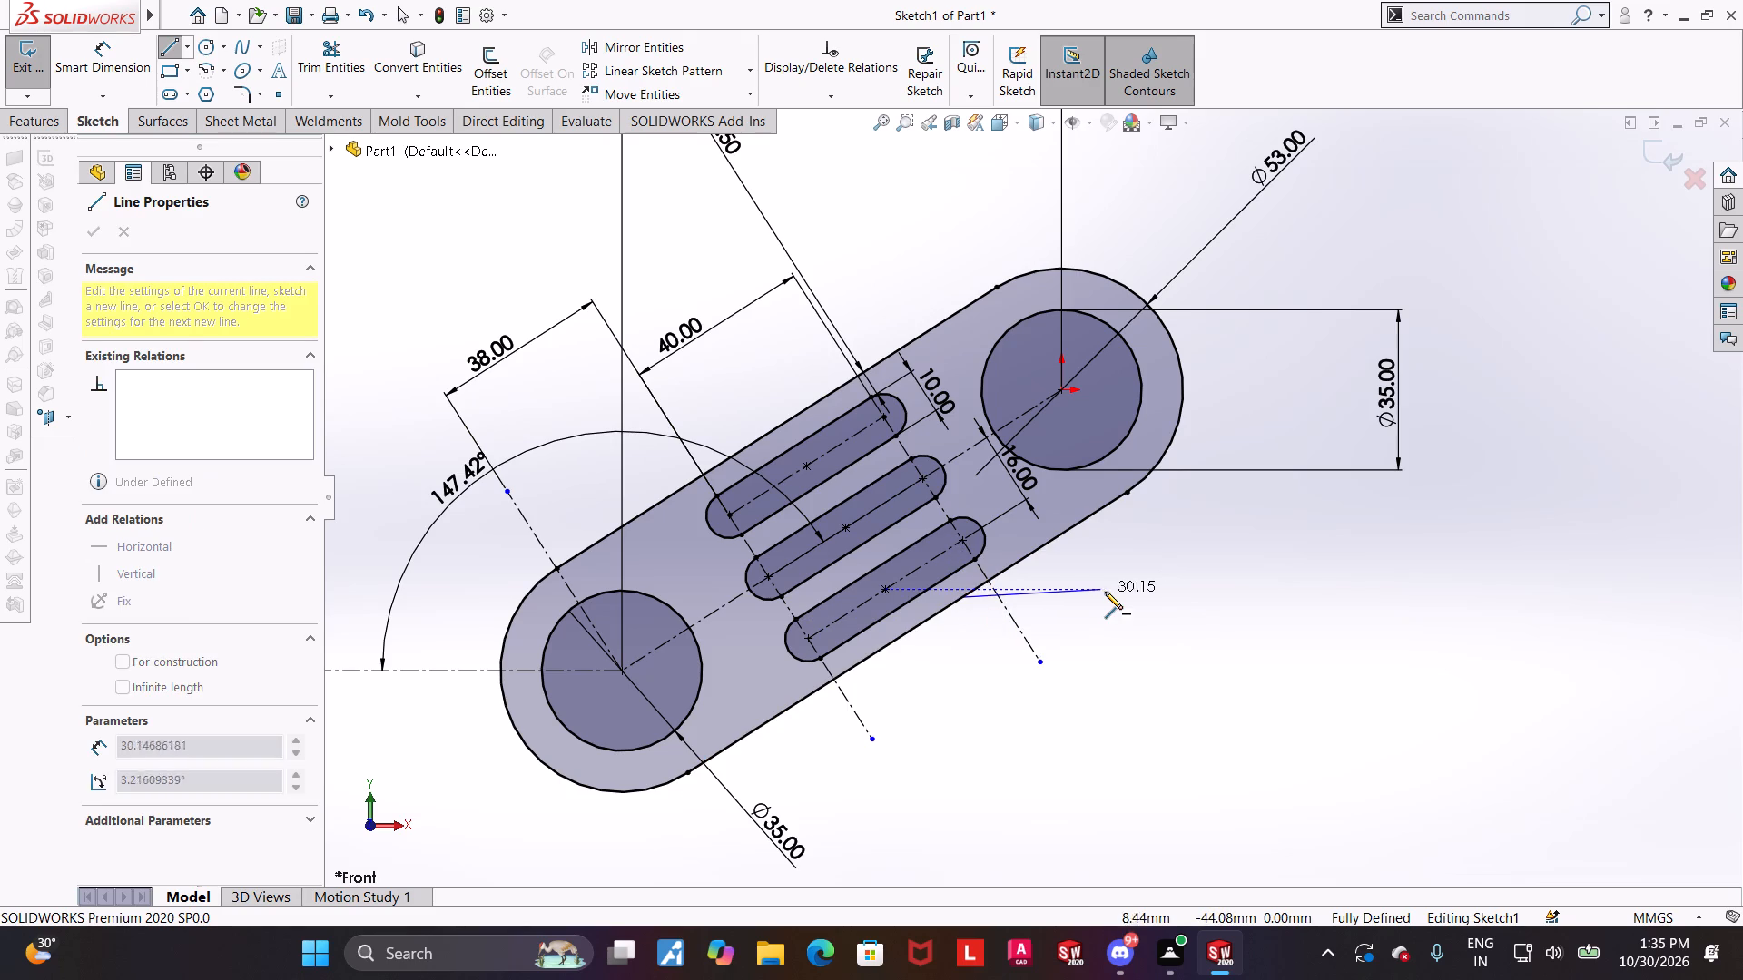
{"action": "left_click", "coordinate": [1125, 594]}
{"action": "key", "text": "Escape"}
{"action": "key", "text": "Escape"}
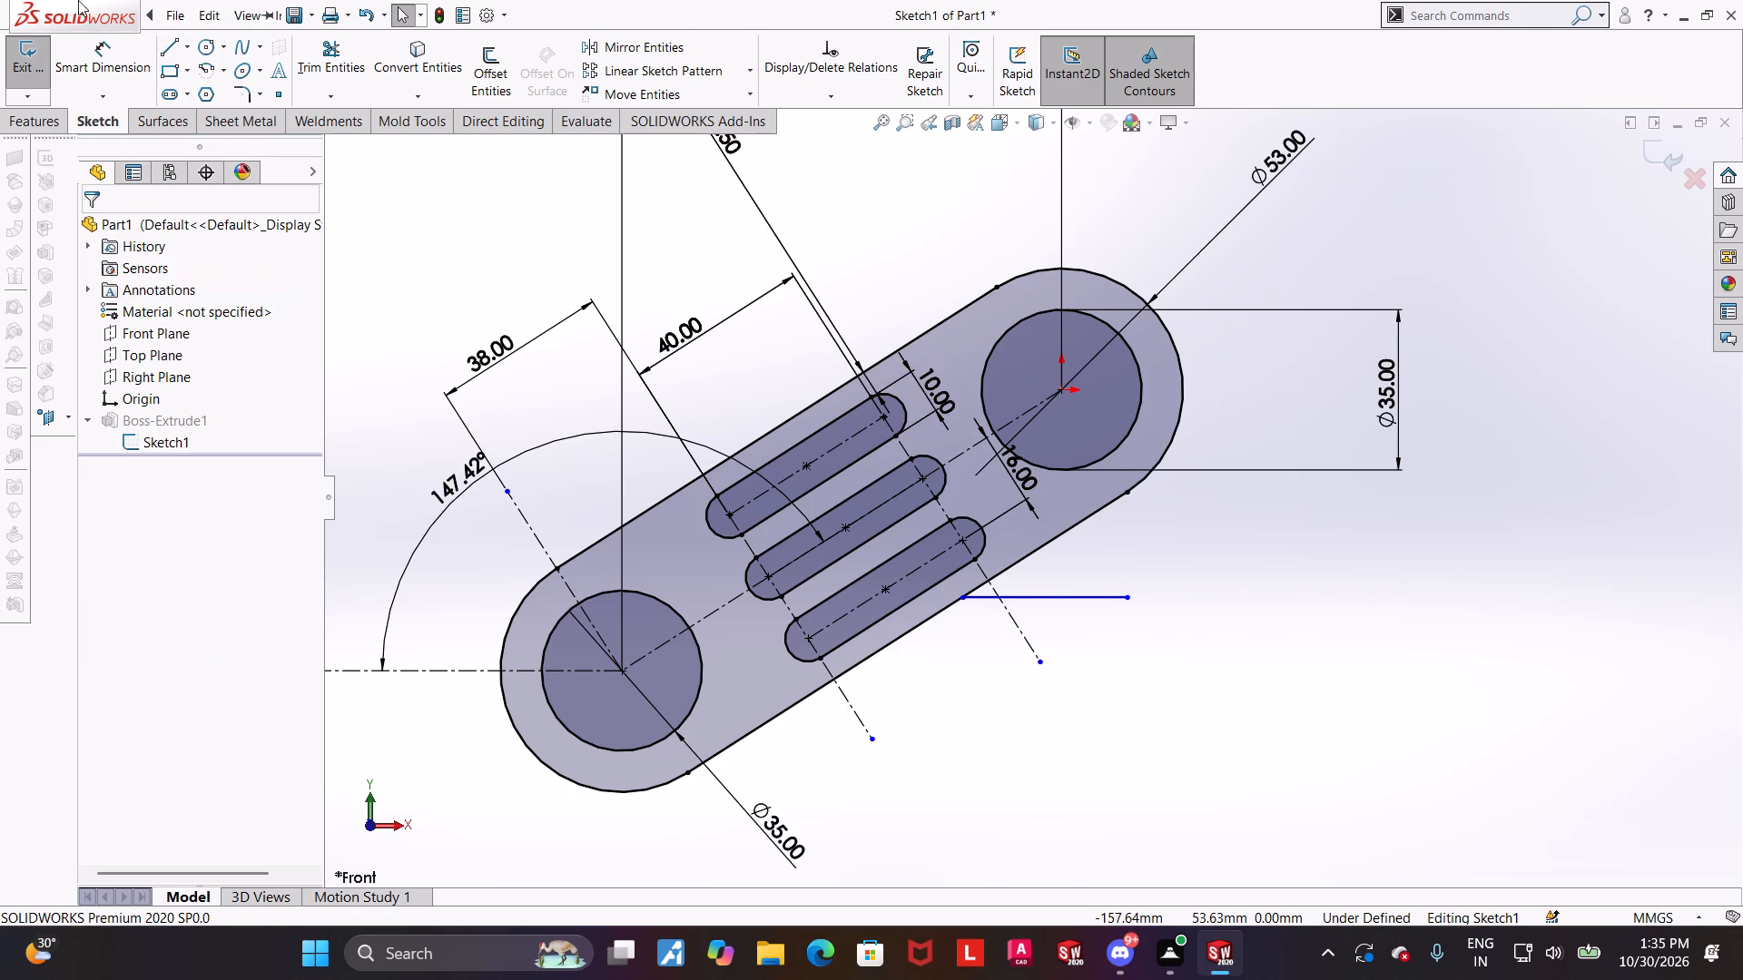
Dimension the vertical distance from the upper-right hole's centre to the new horizontal line as 50 mm.
{"action": "left_click_drag", "start_coordinate": [78, 59], "coordinate": [89, 60]}
{"action": "left_click", "coordinate": [1059, 387]}
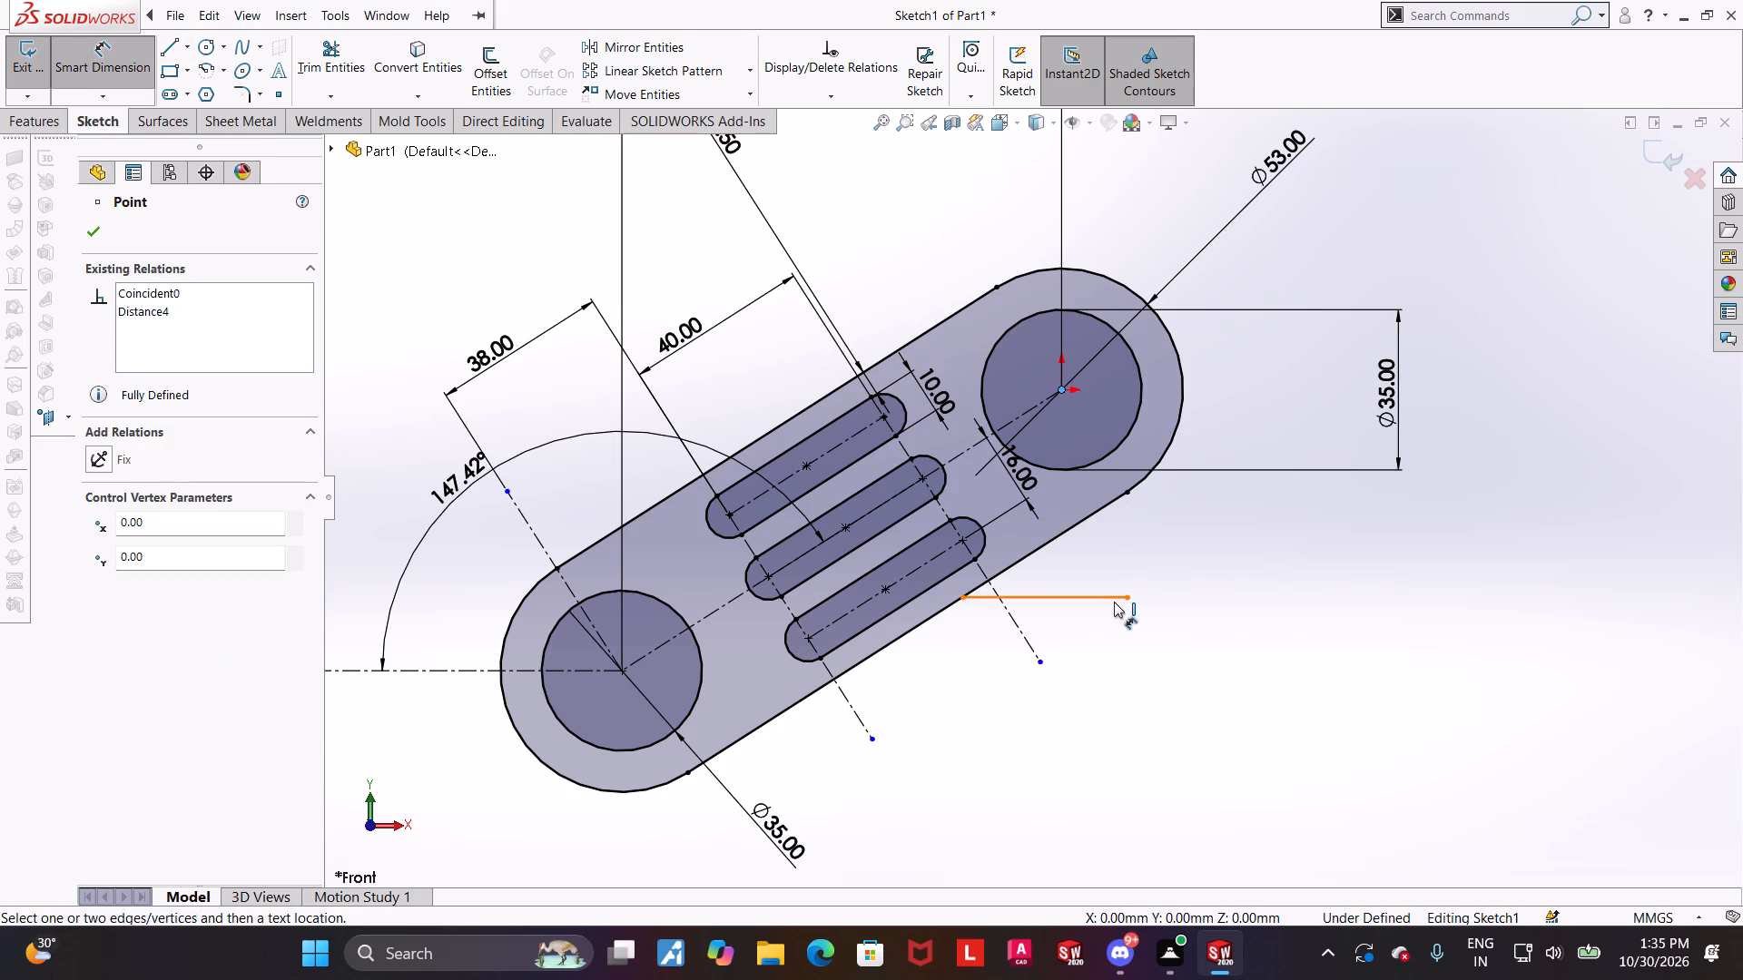
{"action": "left_click", "coordinate": [1113, 601]}
{"action": "left_click", "coordinate": [1460, 571]}
{"action": "type", "text": "50"}
{"action": "key", "text": "Return"}
{"action": "key", "text": "Escape"}
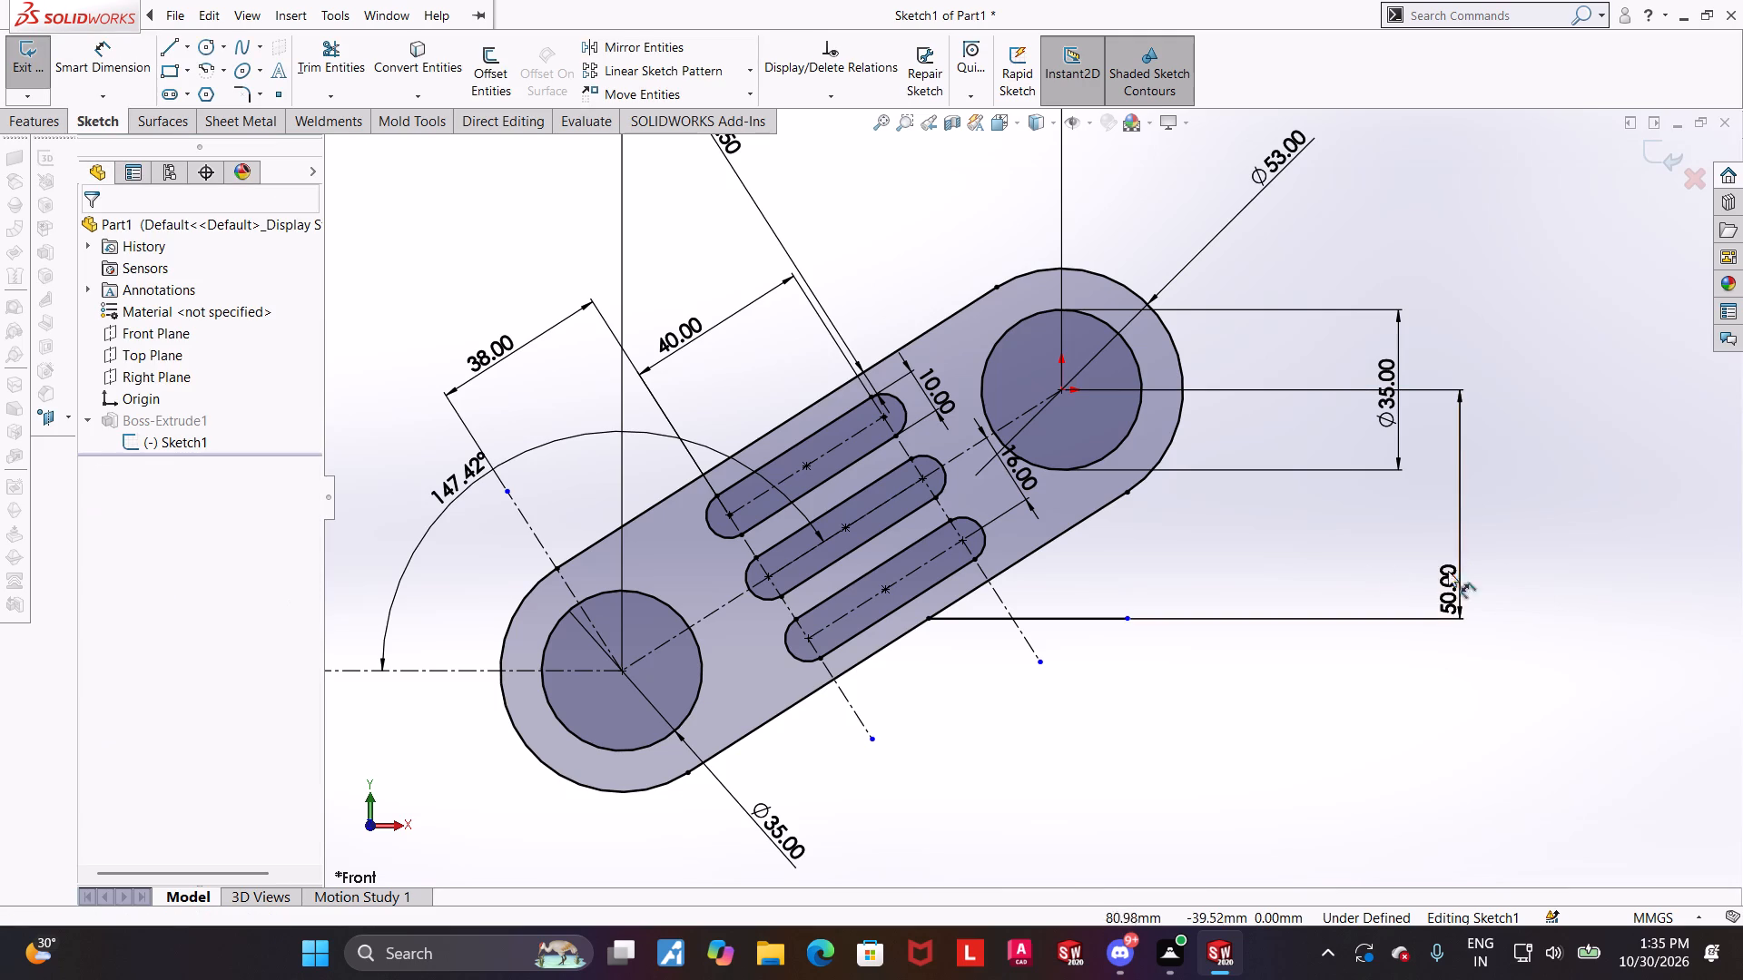
{"action": "left_click", "coordinate": [1351, 695]}
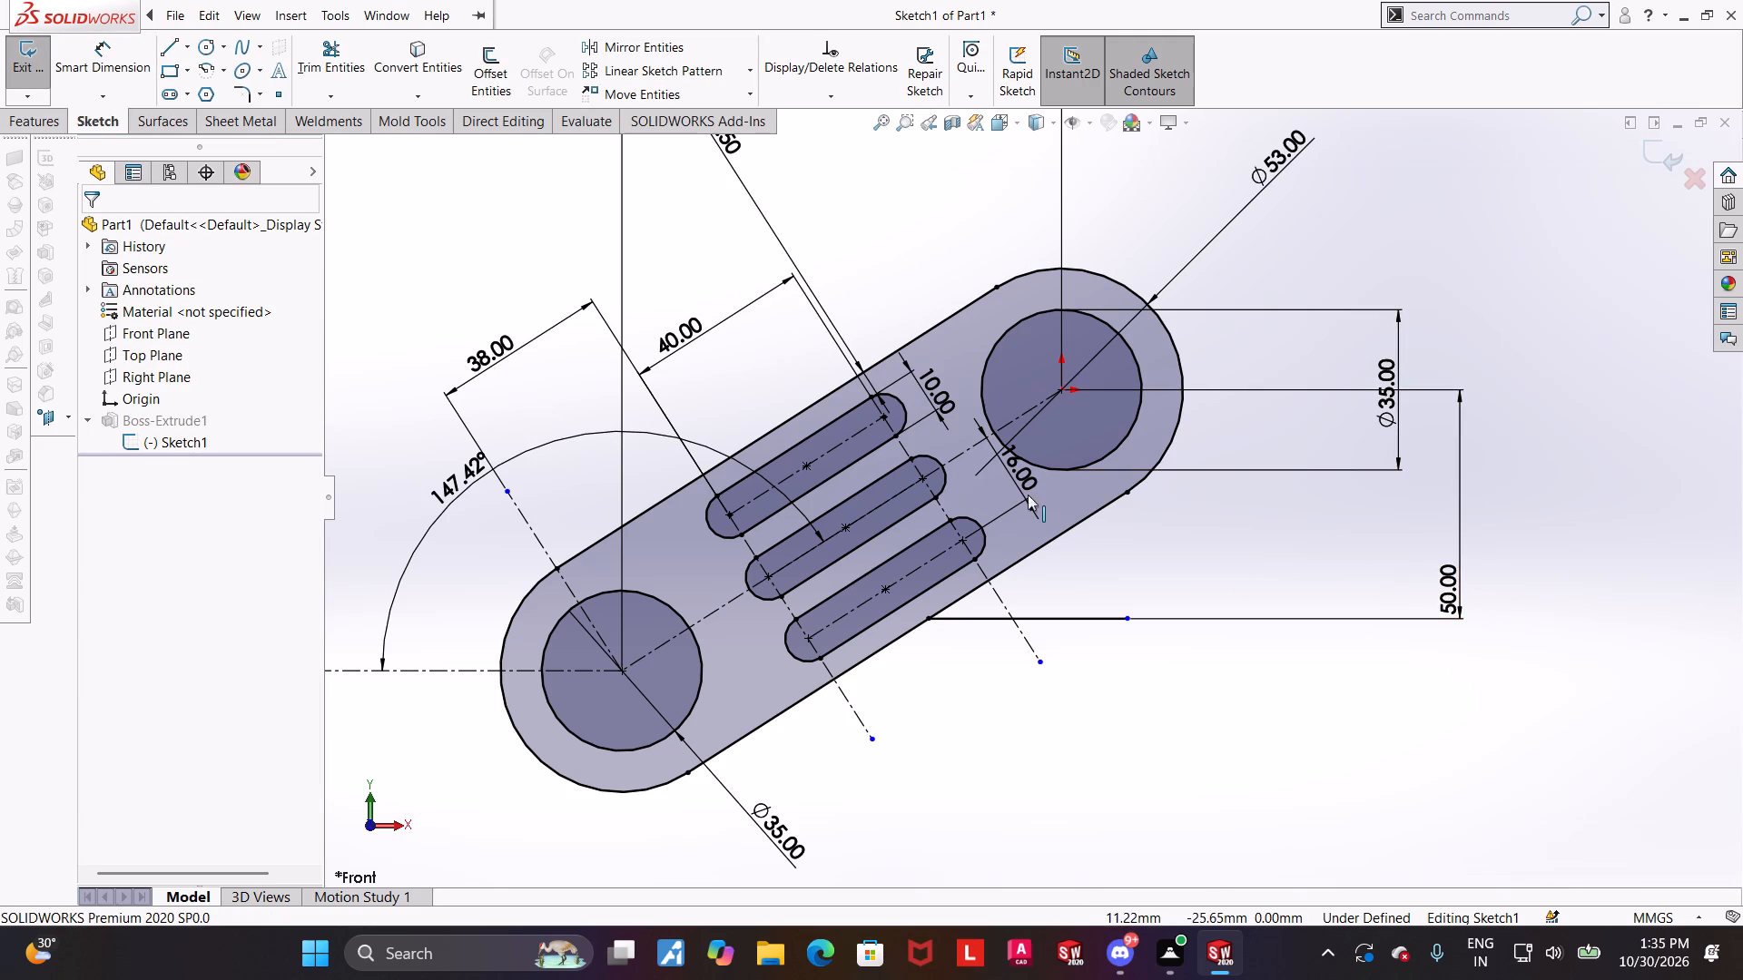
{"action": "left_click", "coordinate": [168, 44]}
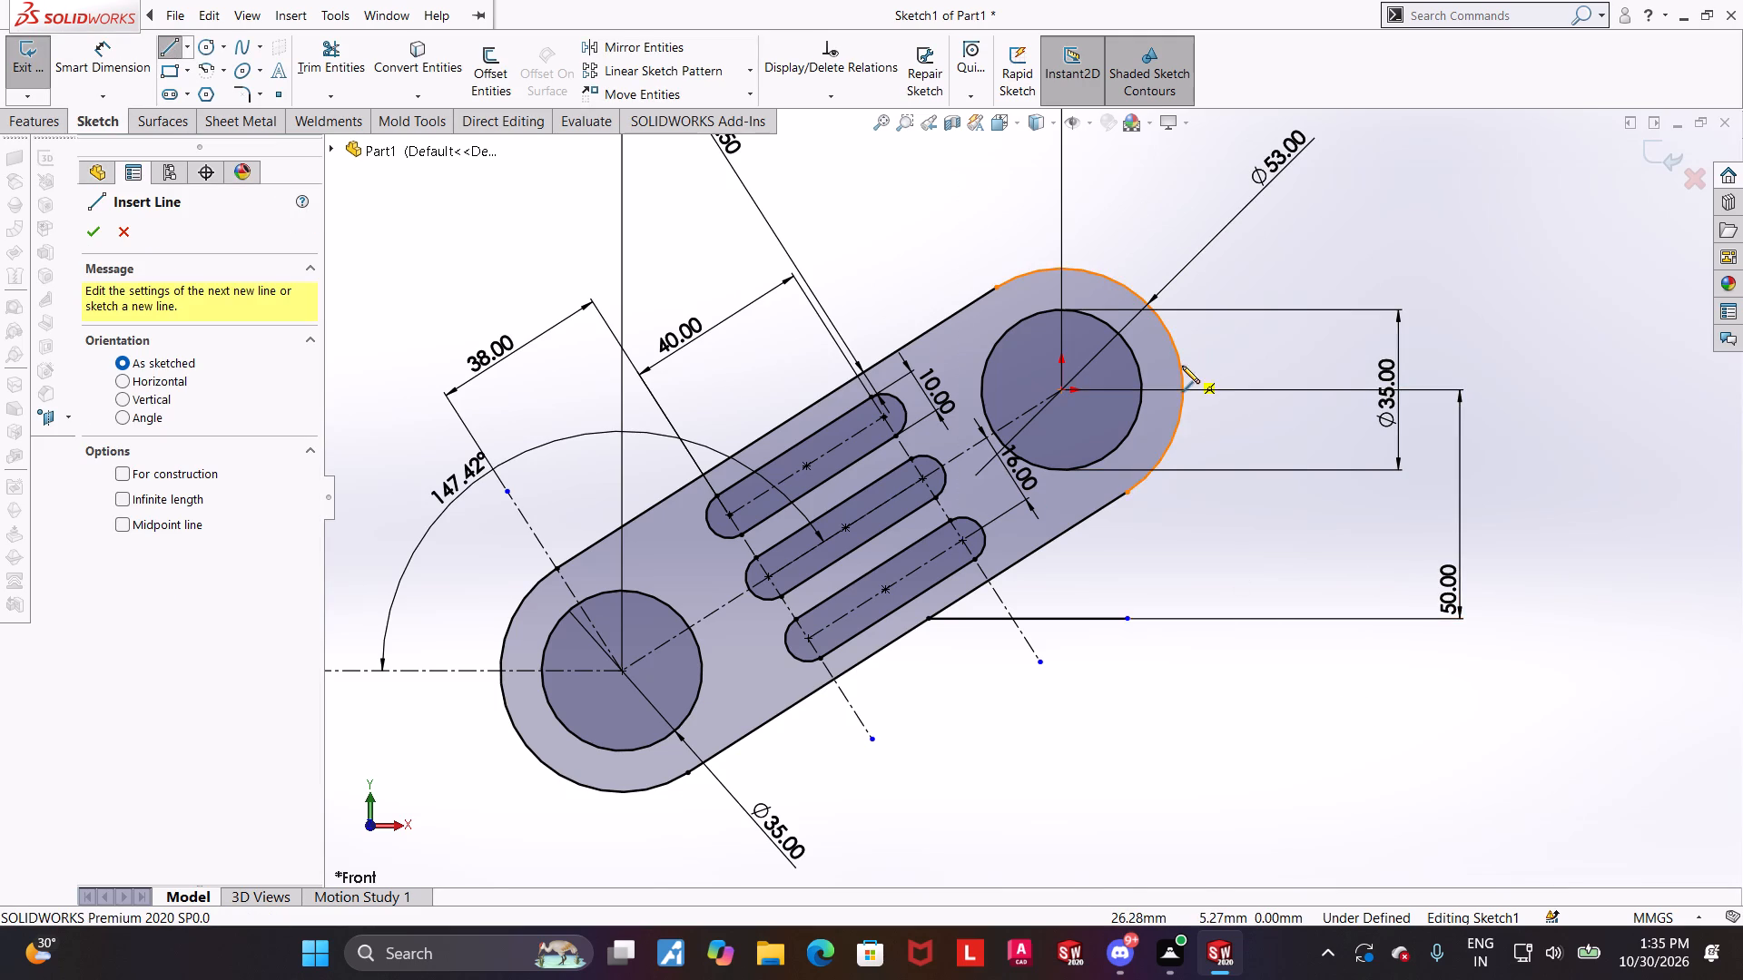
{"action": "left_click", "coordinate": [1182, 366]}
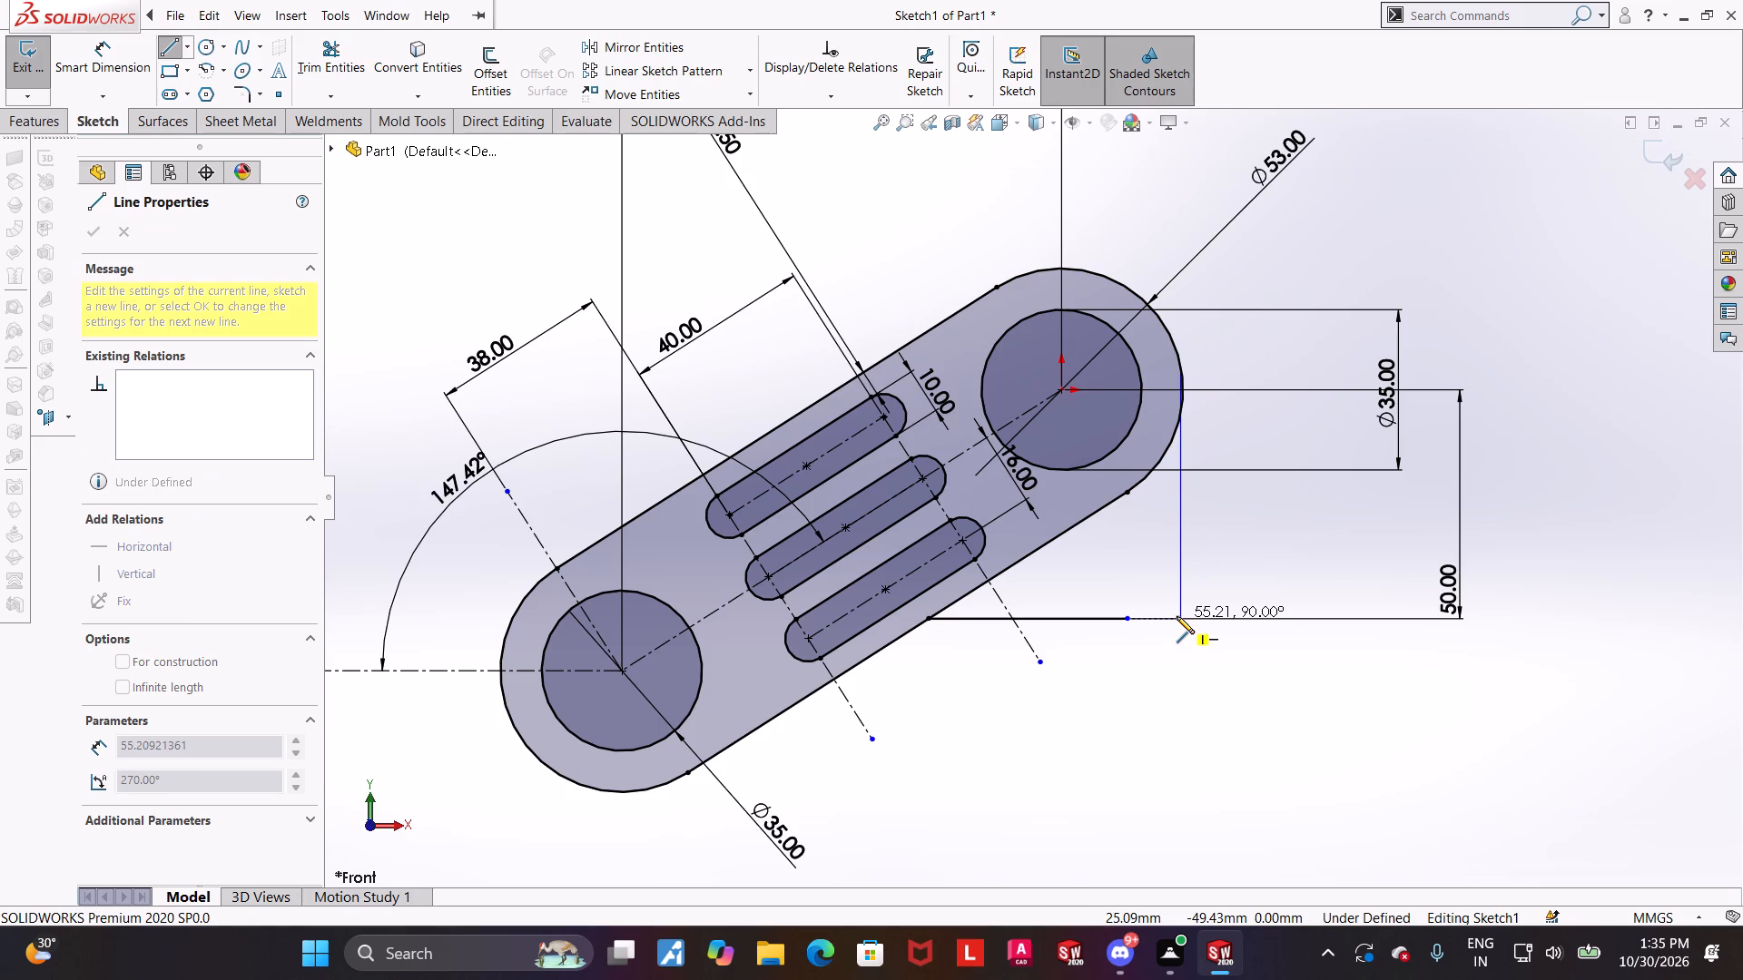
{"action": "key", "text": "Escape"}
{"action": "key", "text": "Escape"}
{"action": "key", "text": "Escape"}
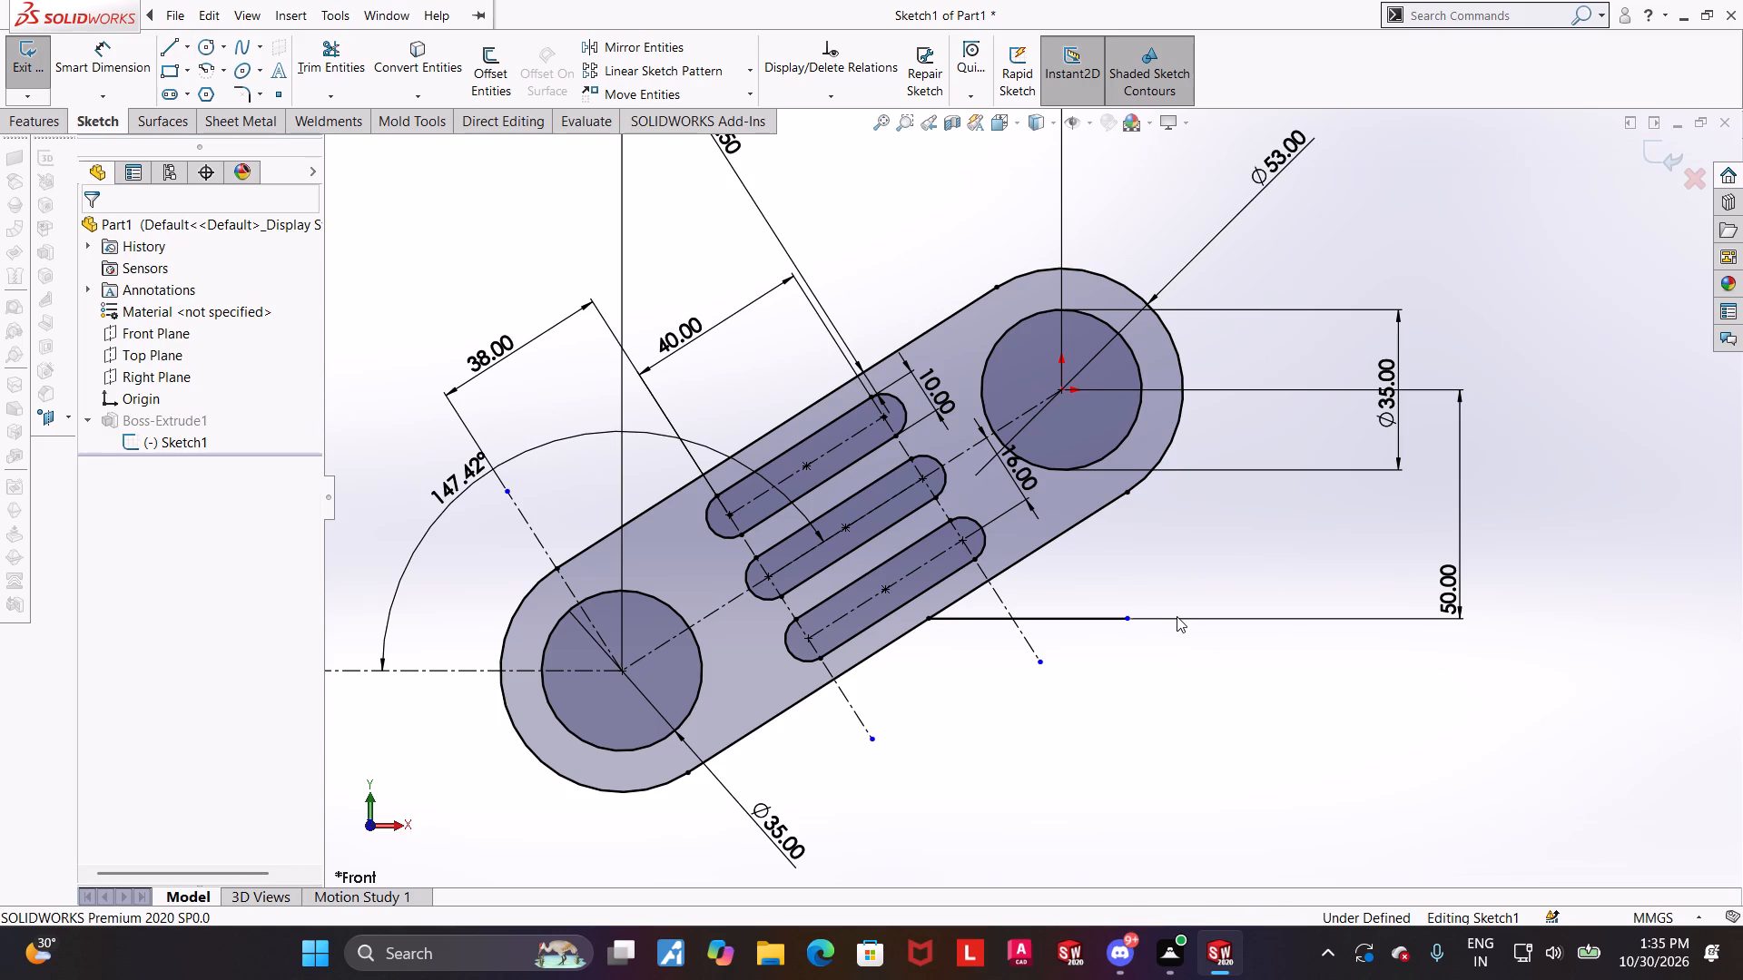
Sketch a vertical line from the arm's lower edge to the horizontal line, aligned beneath the upper-right hole's centre.
{"action": "scroll", "coordinate": [1204, 616], "scroll_direction": "up", "scroll_amount": 1}
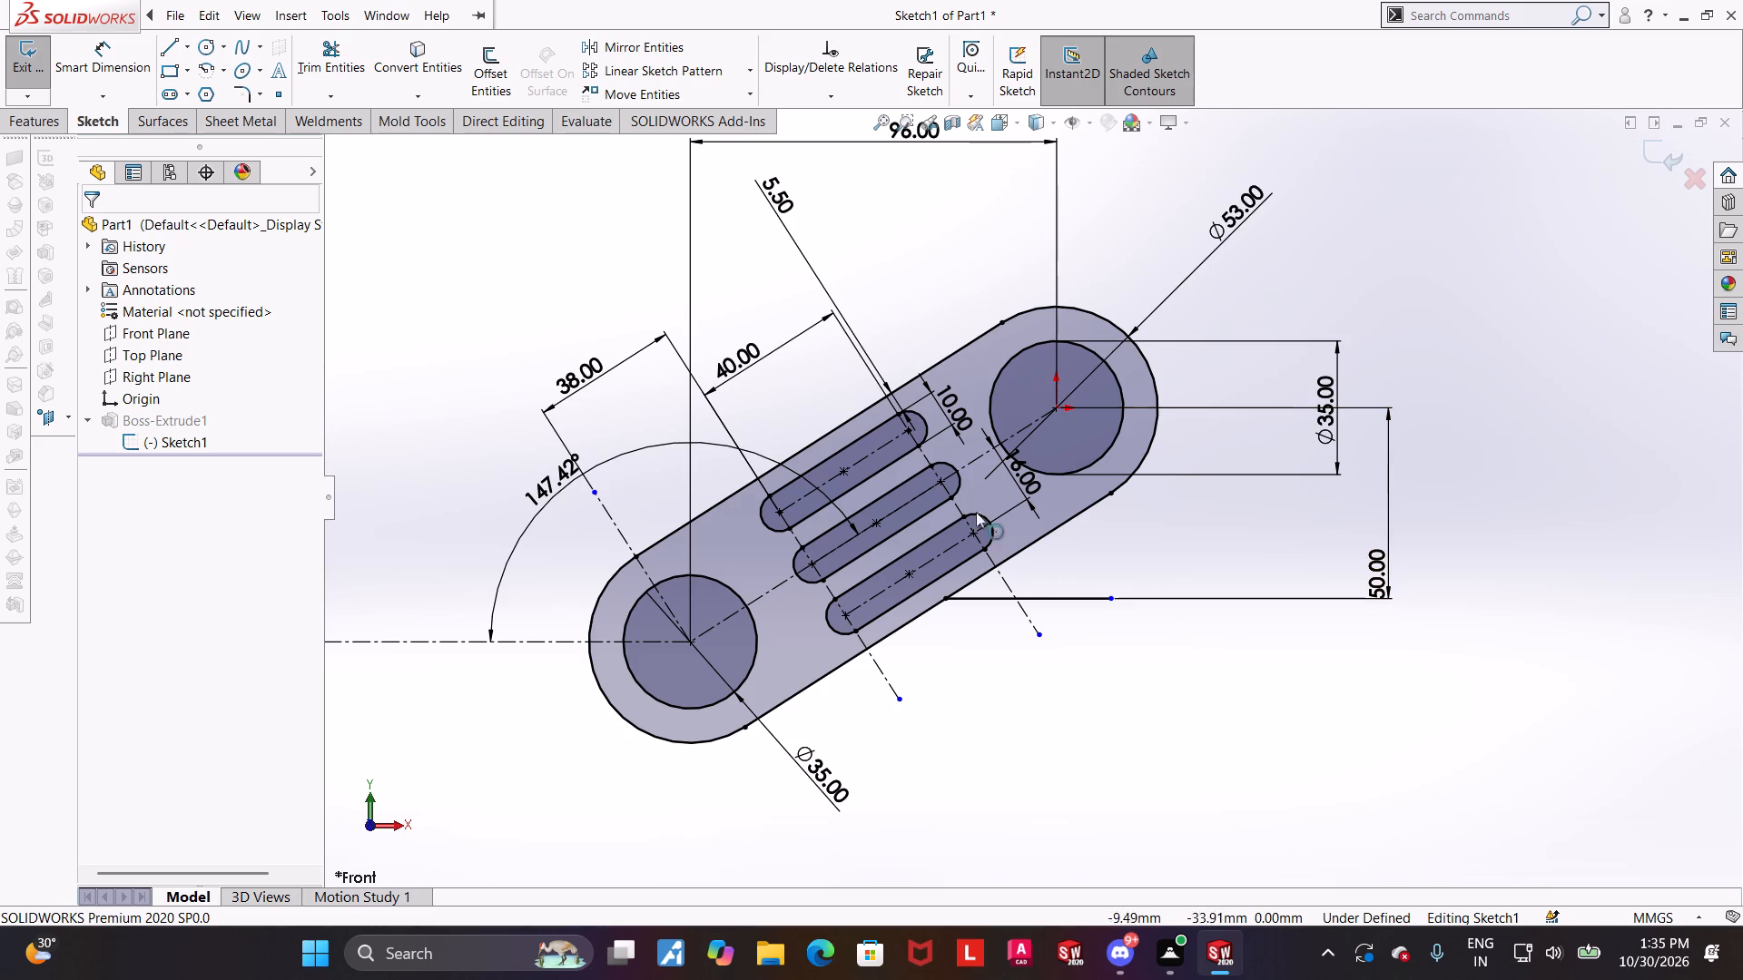
{"action": "left_click", "coordinate": [160, 44]}
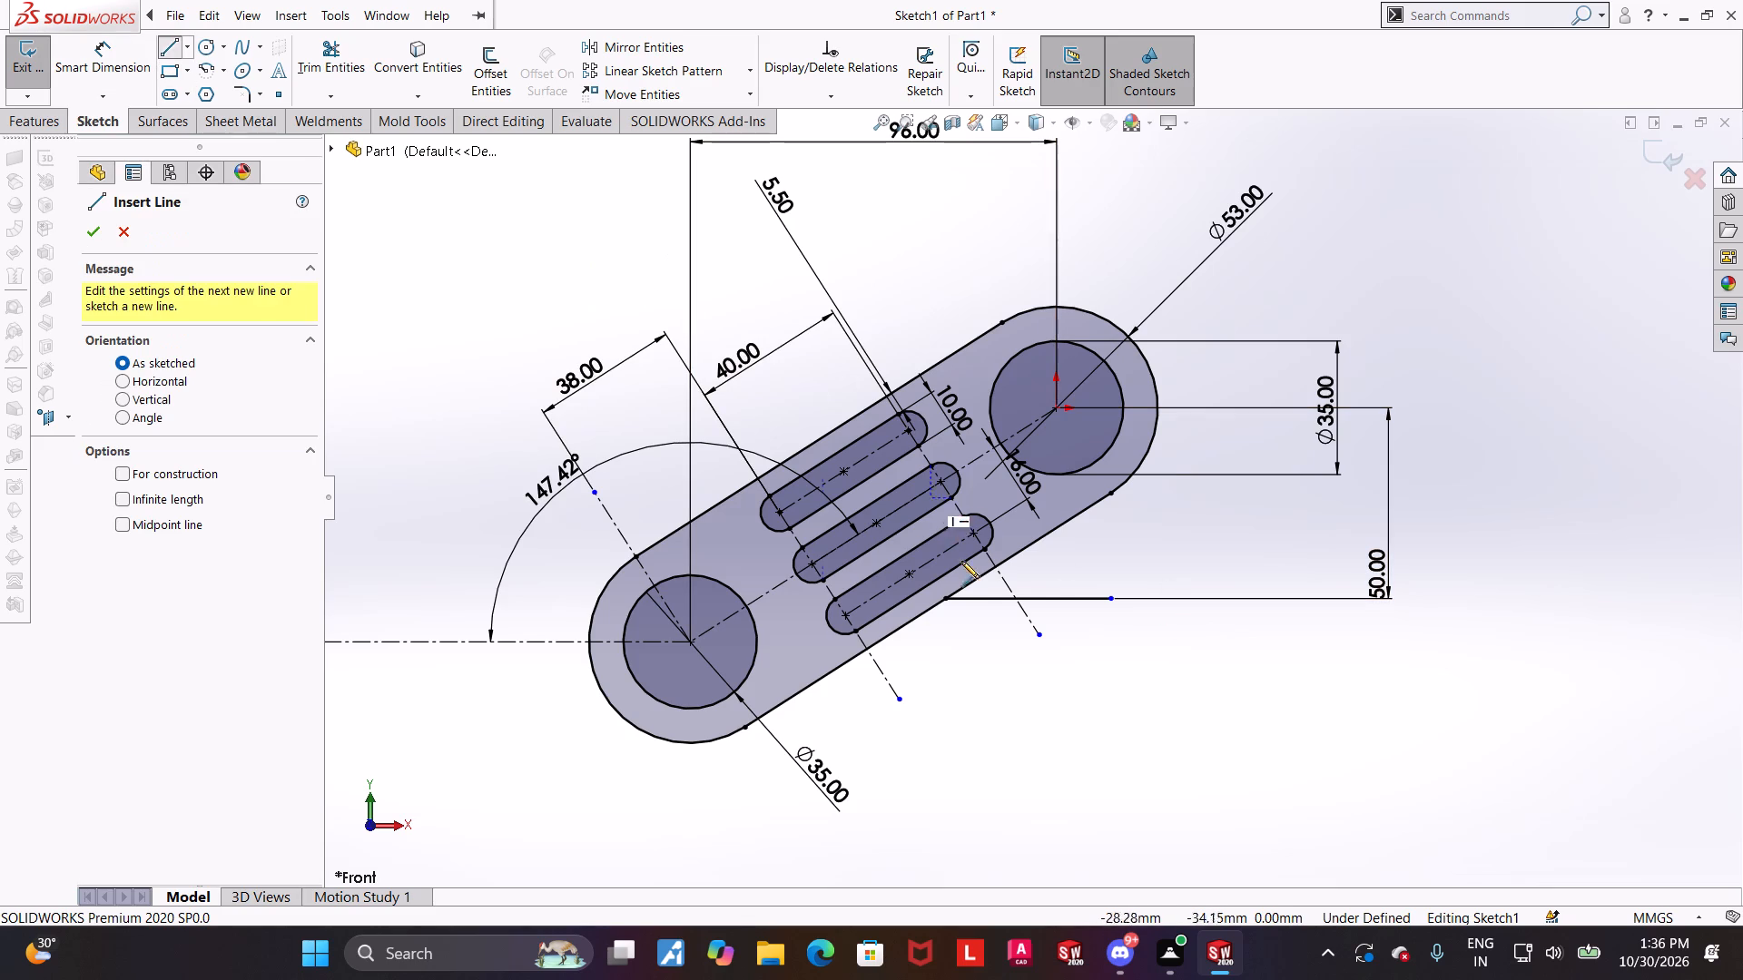
{"action": "left_click", "coordinate": [1060, 528]}
{"action": "left_click", "coordinate": [1056, 598]}
{"action": "key", "text": "Escape"}
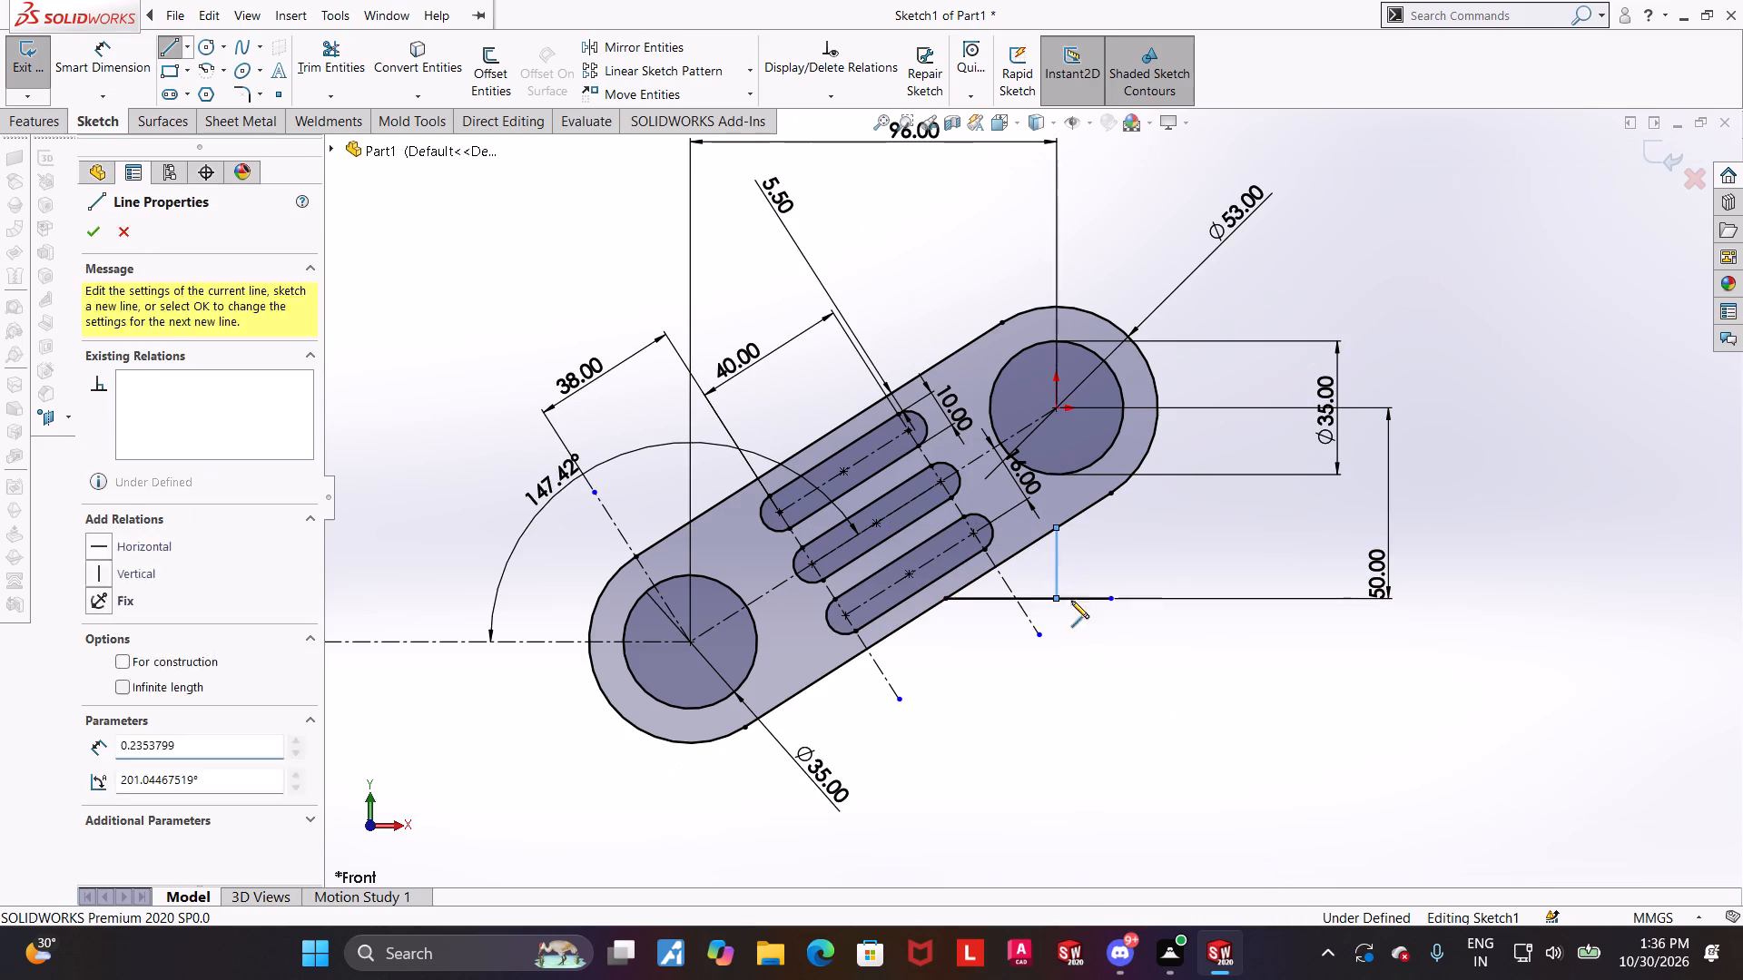
{"action": "key", "text": "Escape"}
Trim the part of the horizontal line that extends beyond the vertical line.
{"action": "left_click", "coordinate": [325, 40]}
{"action": "left_click_drag", "start_coordinate": [1119, 564], "coordinate": [1087, 613]}
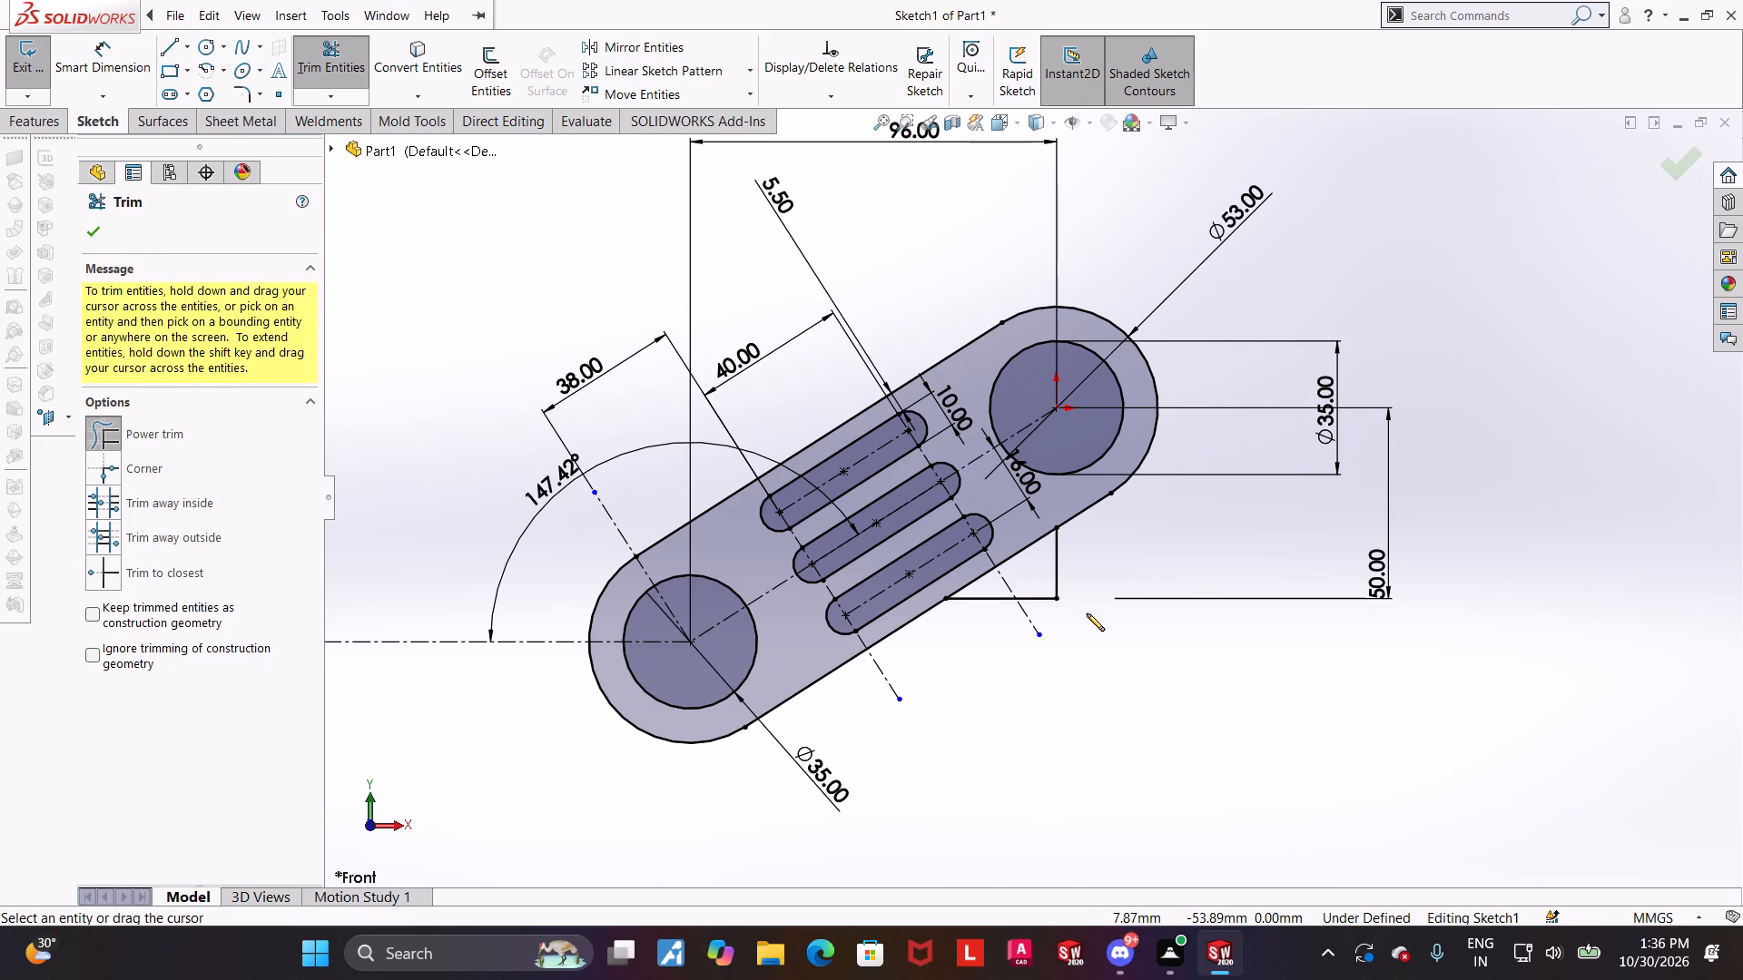
{"action": "key", "text": "Escape"}
{"action": "key", "text": "Escape"}
Apply a 10 mm sketch fillet to the outer corner between the horizontal and vertical lines.
{"action": "scroll", "coordinate": [1214, 621], "scroll_direction": "up", "scroll_amount": 1}
{"action": "scroll", "coordinate": [1080, 556], "scroll_direction": "down", "scroll_amount": 4}
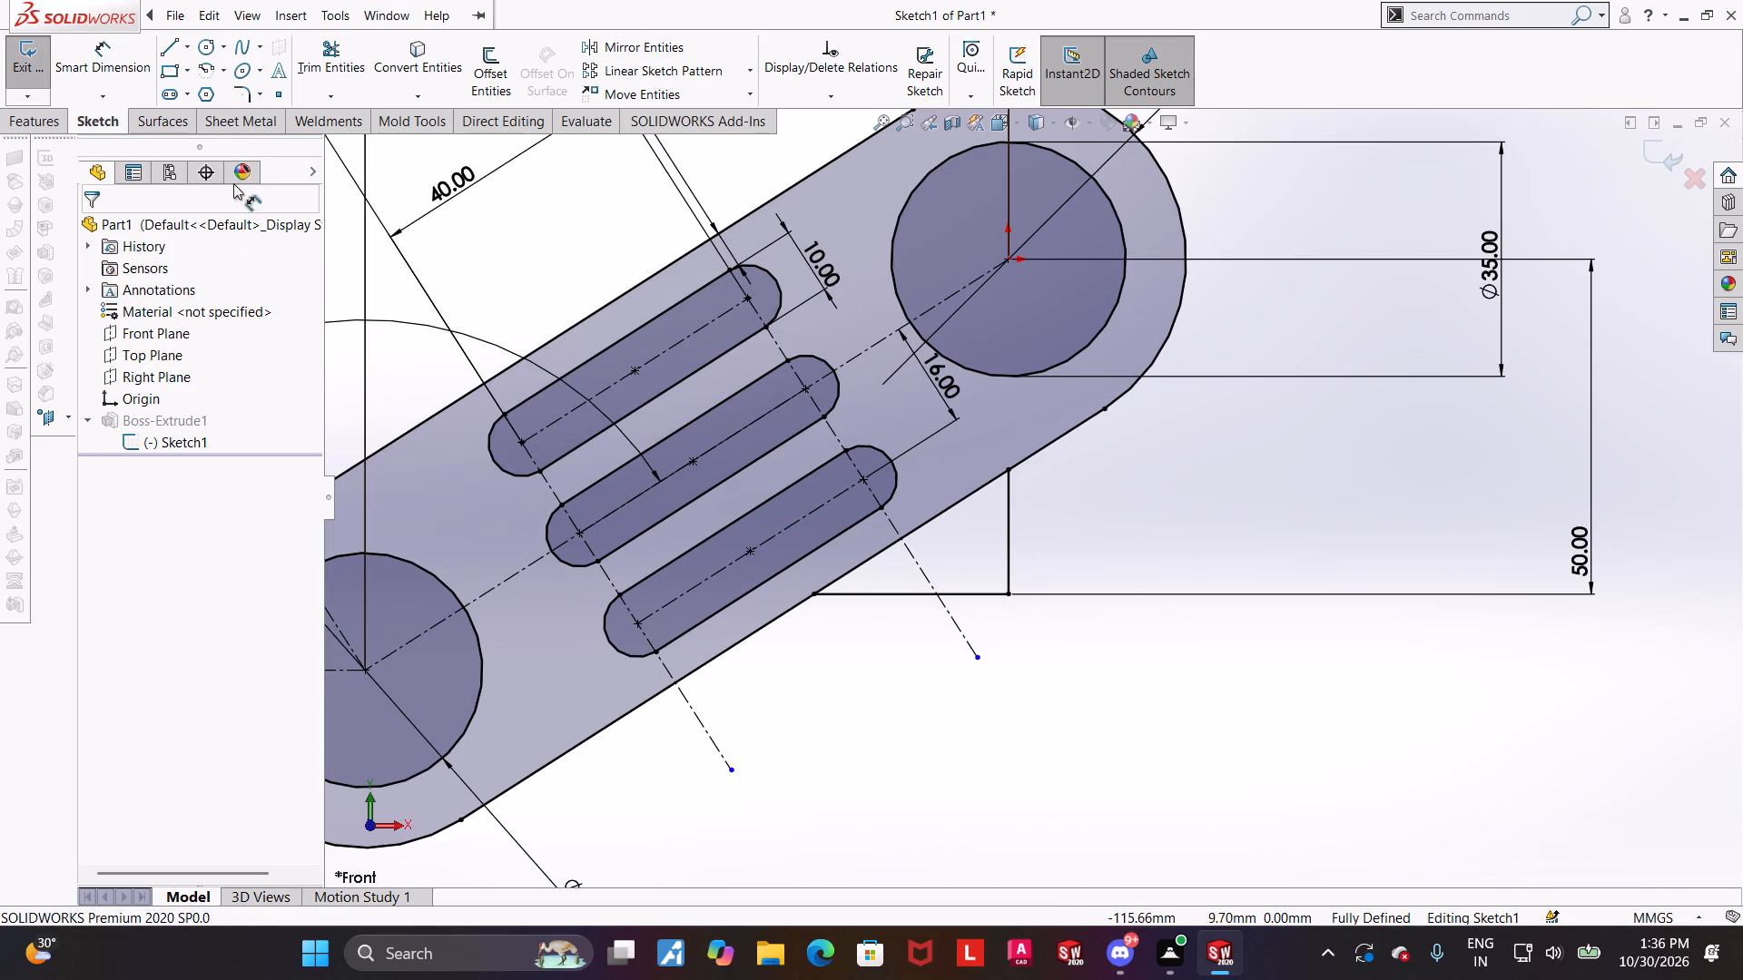
{"action": "left_click", "coordinate": [241, 89]}
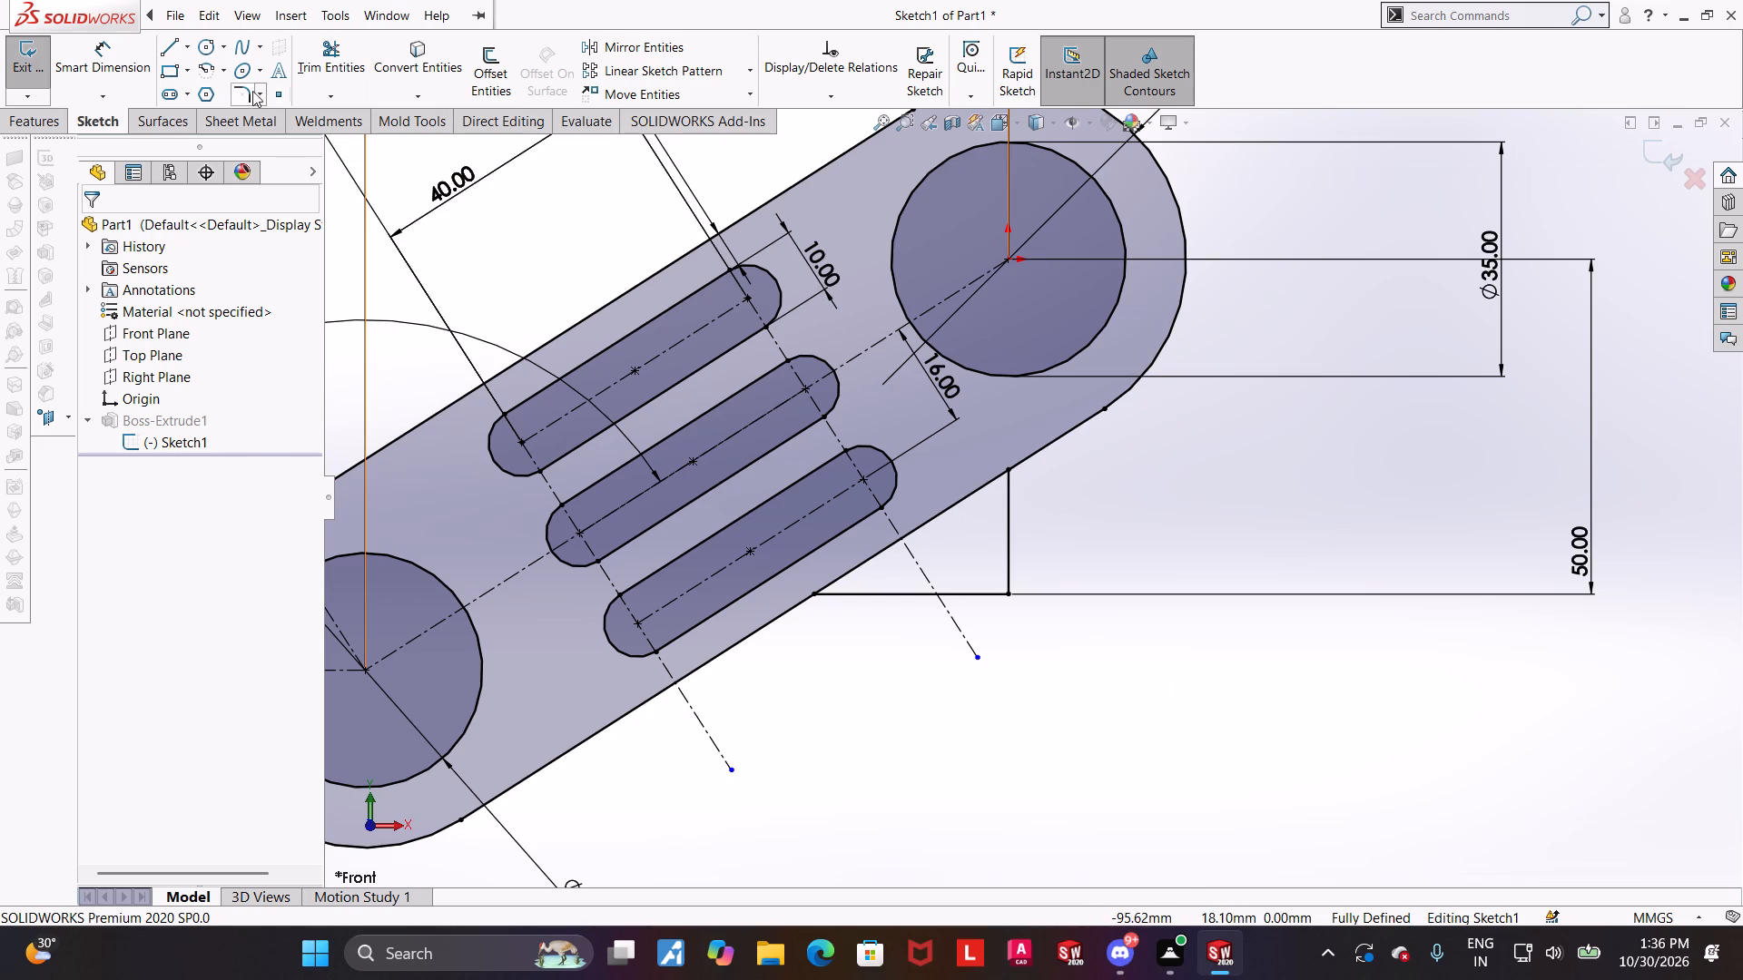
{"action": "left_click", "coordinate": [248, 91]}
{"action": "left_click", "coordinate": [1007, 597]}
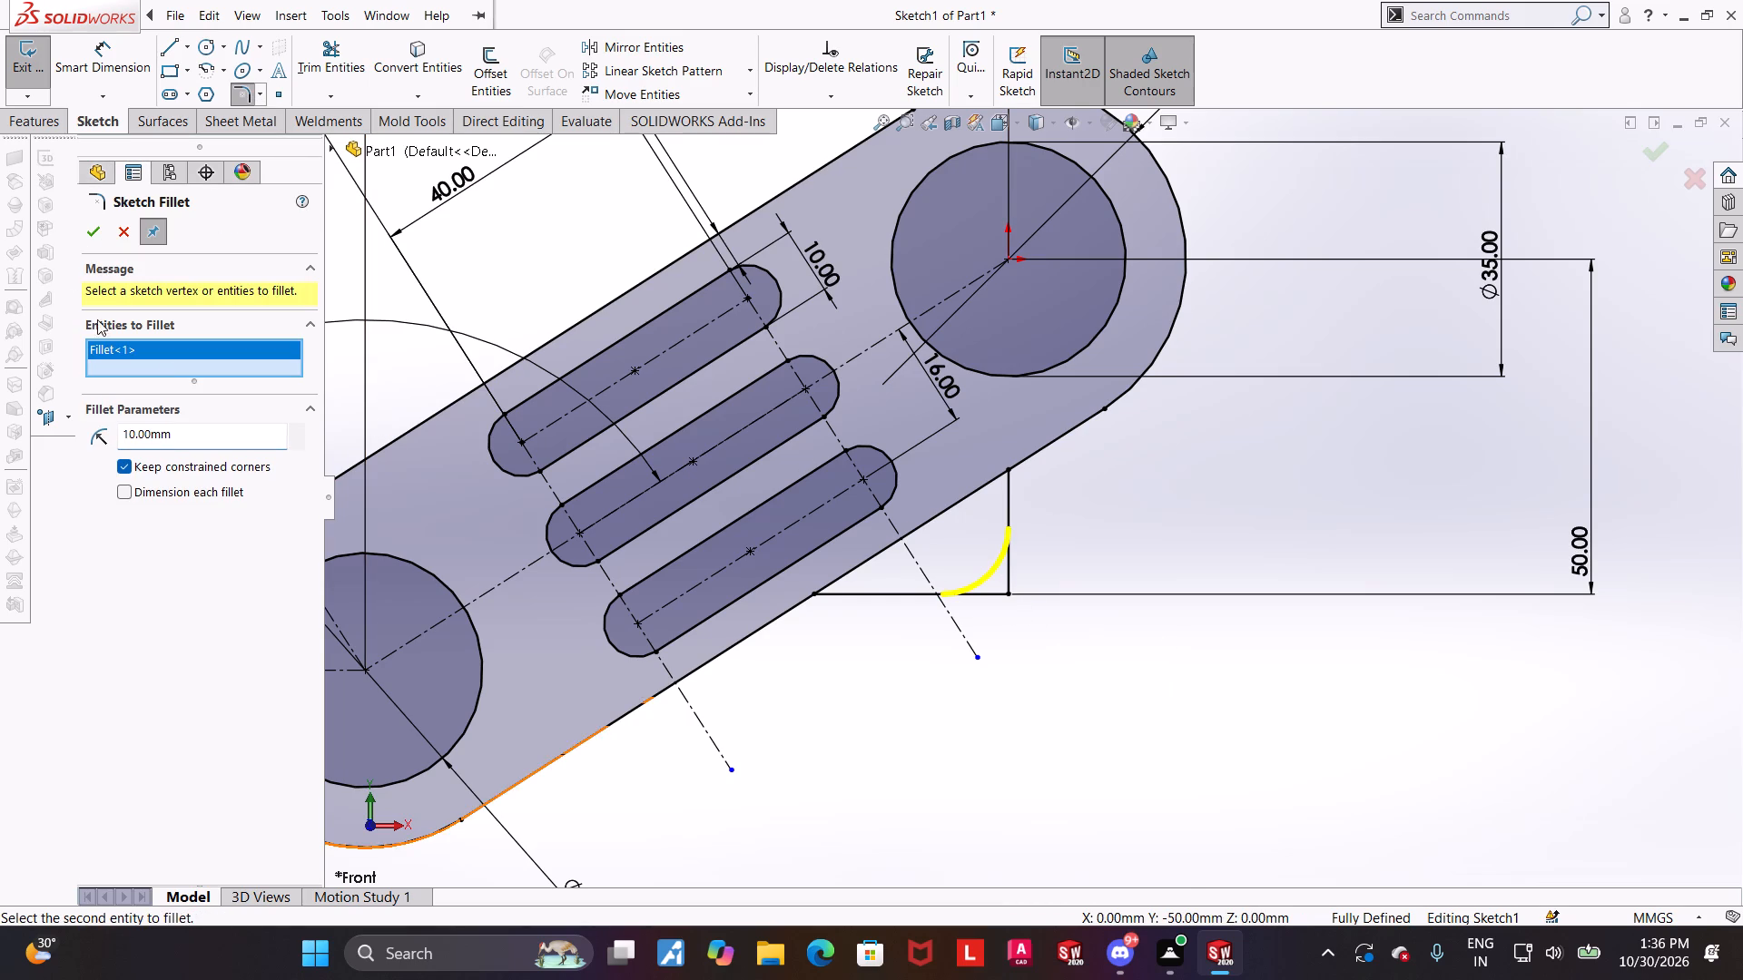
{"action": "left_click", "coordinate": [106, 228]}
{"action": "left_click", "coordinate": [1089, 662]}
Trim away the arm's lower edge between the horizontal and vertical lines so the projection joins the arm profile.
{"action": "scroll", "coordinate": [996, 489], "scroll_direction": "down", "scroll_amount": 1}
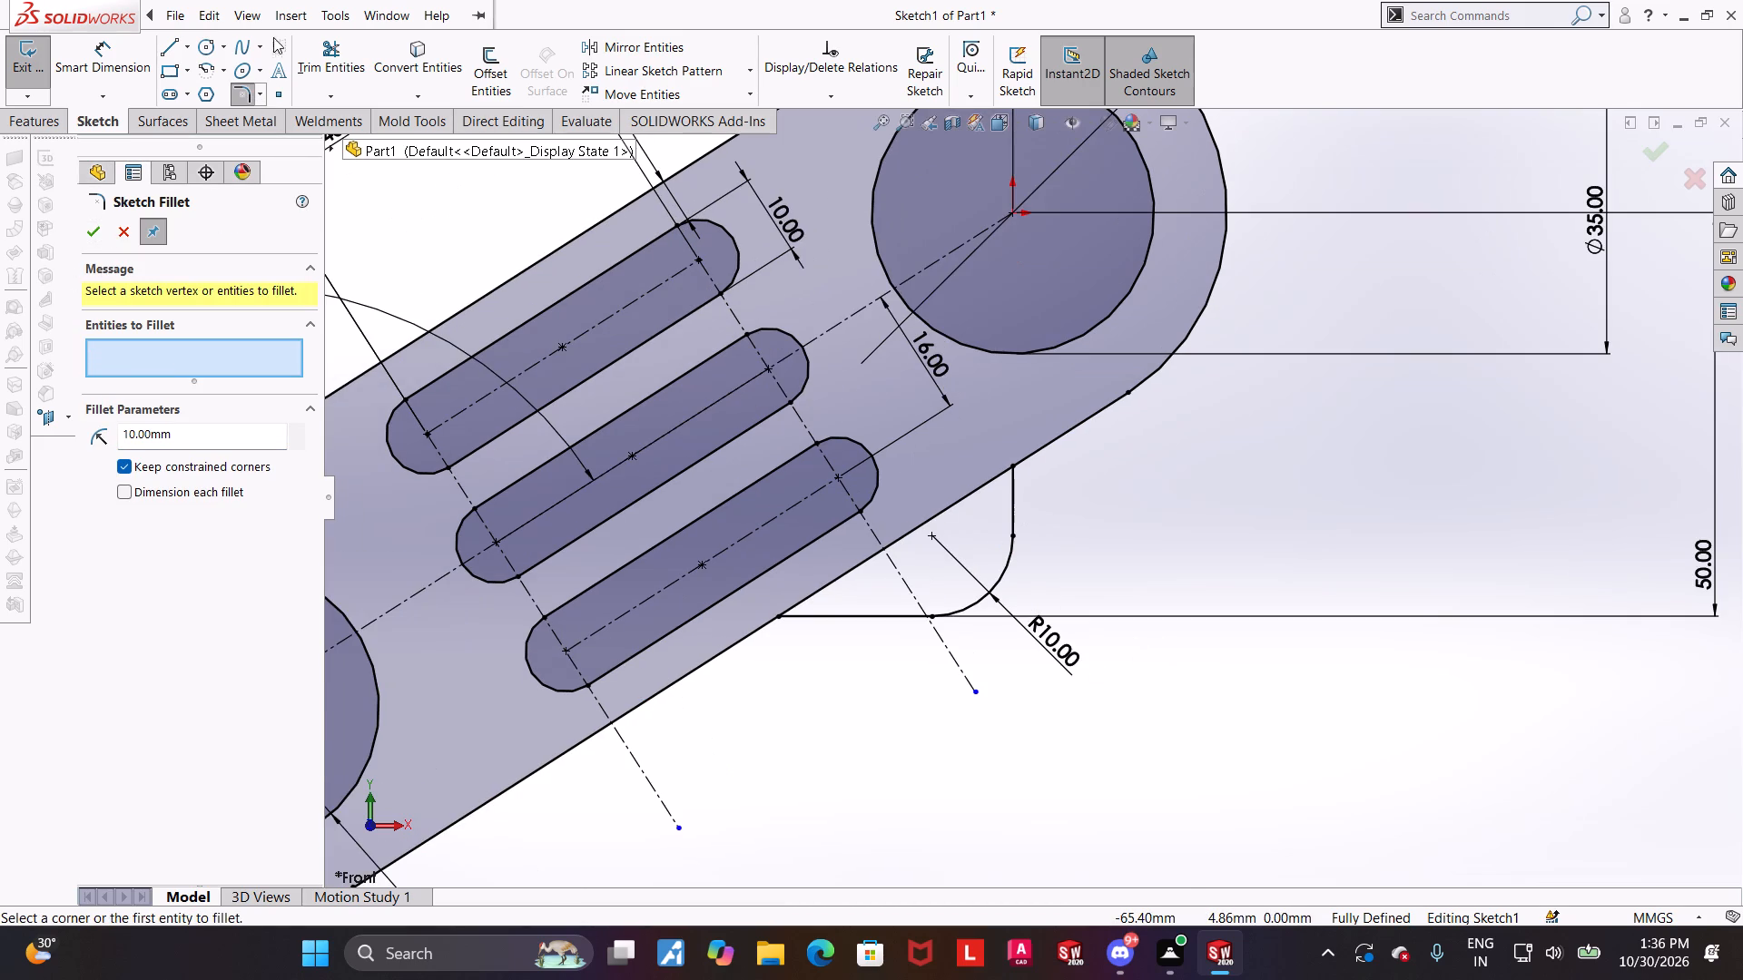
{"action": "left_click", "coordinate": [318, 47]}
{"action": "left_click_drag", "start_coordinate": [975, 505], "coordinate": [970, 458]}
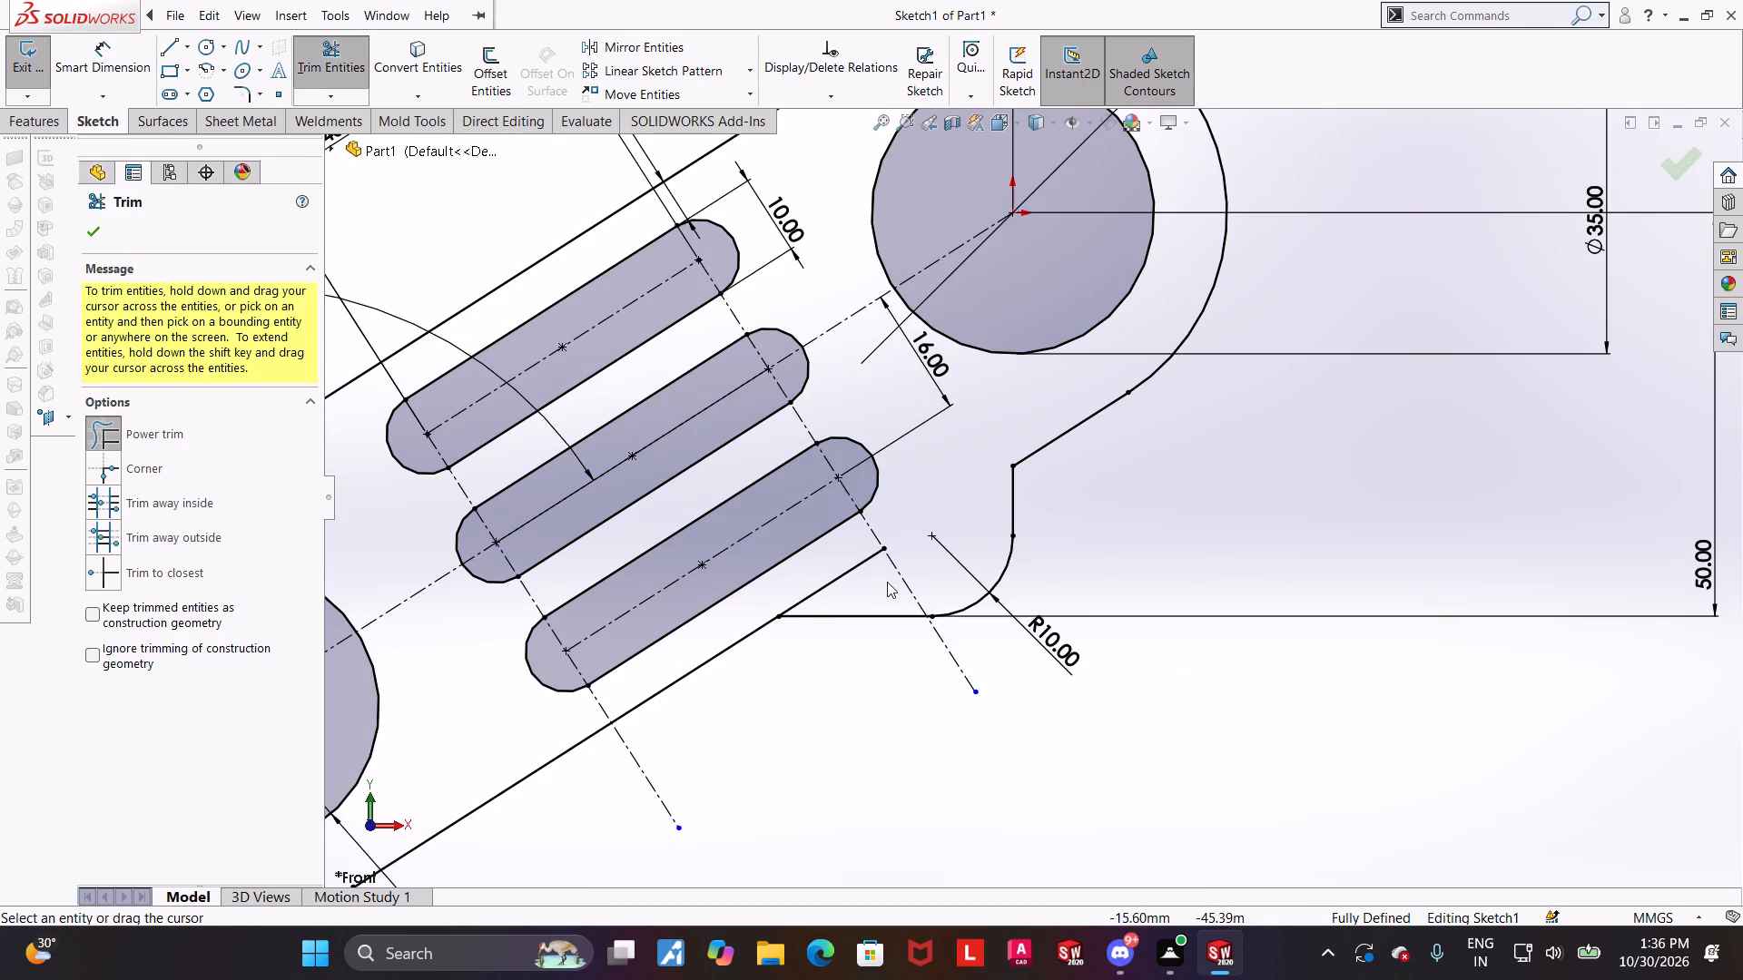
{"action": "left_click_drag", "start_coordinate": [881, 582], "coordinate": [854, 538]}
{"action": "key", "text": "Escape"}
Apply a 10 mm sketch fillet to the inner corner where the vertical line meets the arm's lower edge.
{"action": "left_click", "coordinate": [242, 94]}
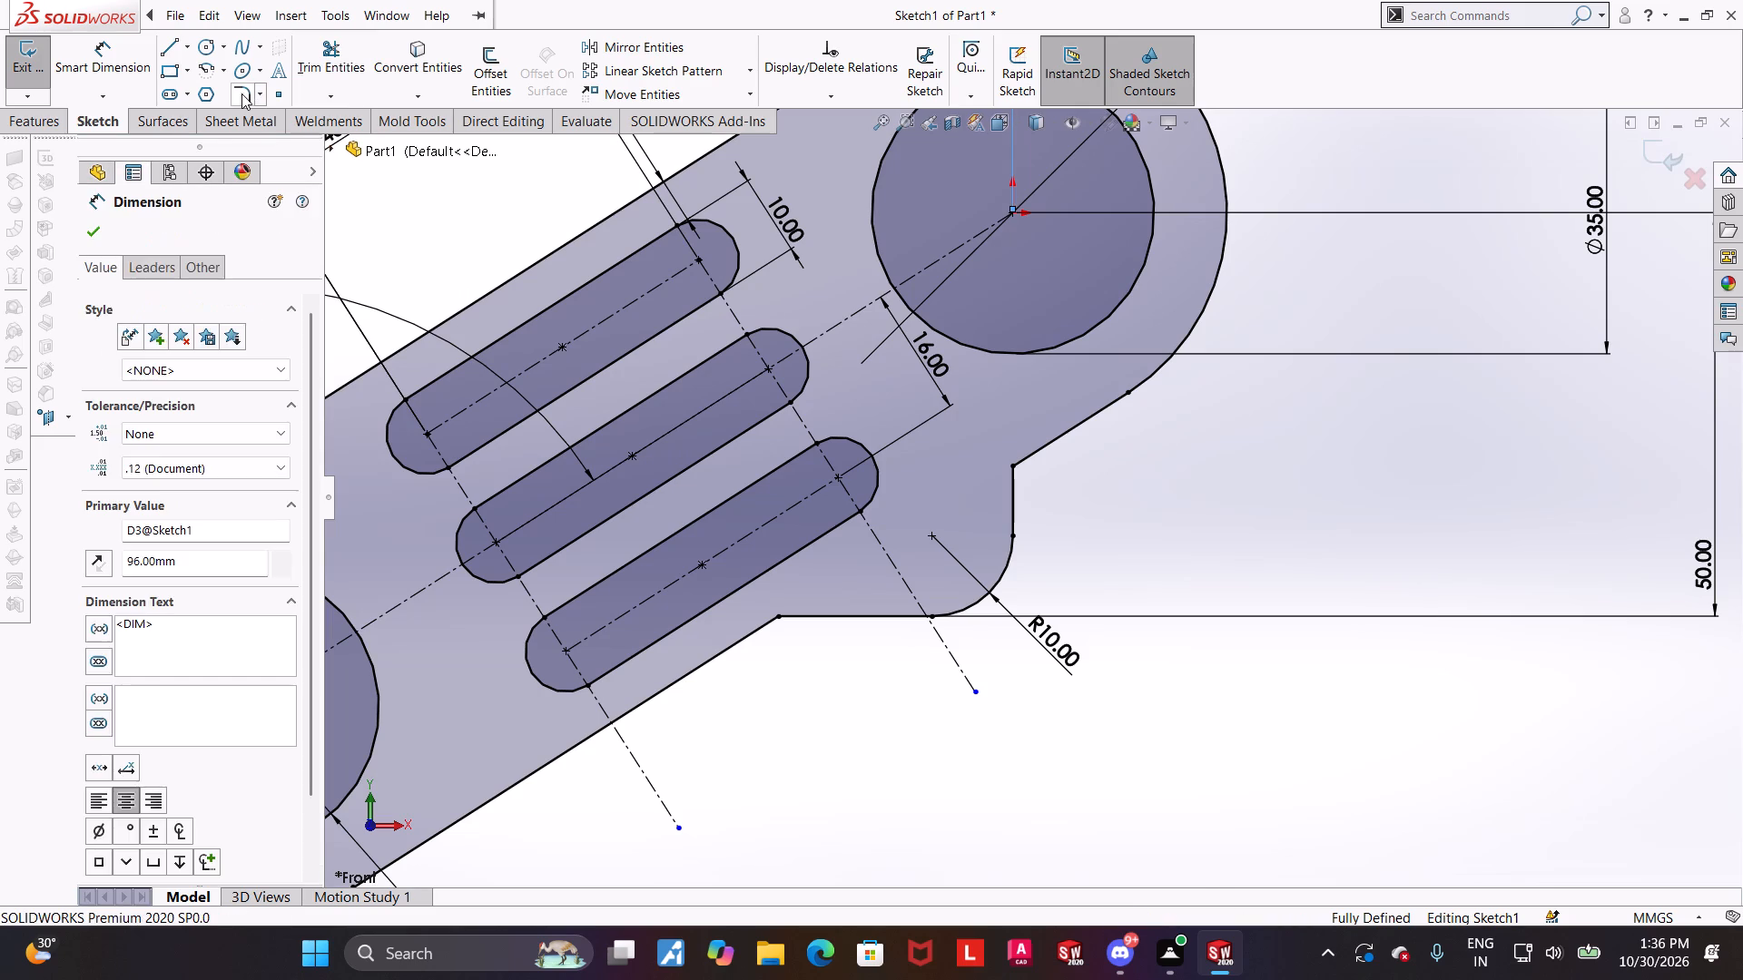
{"action": "left_click", "coordinate": [241, 93]}
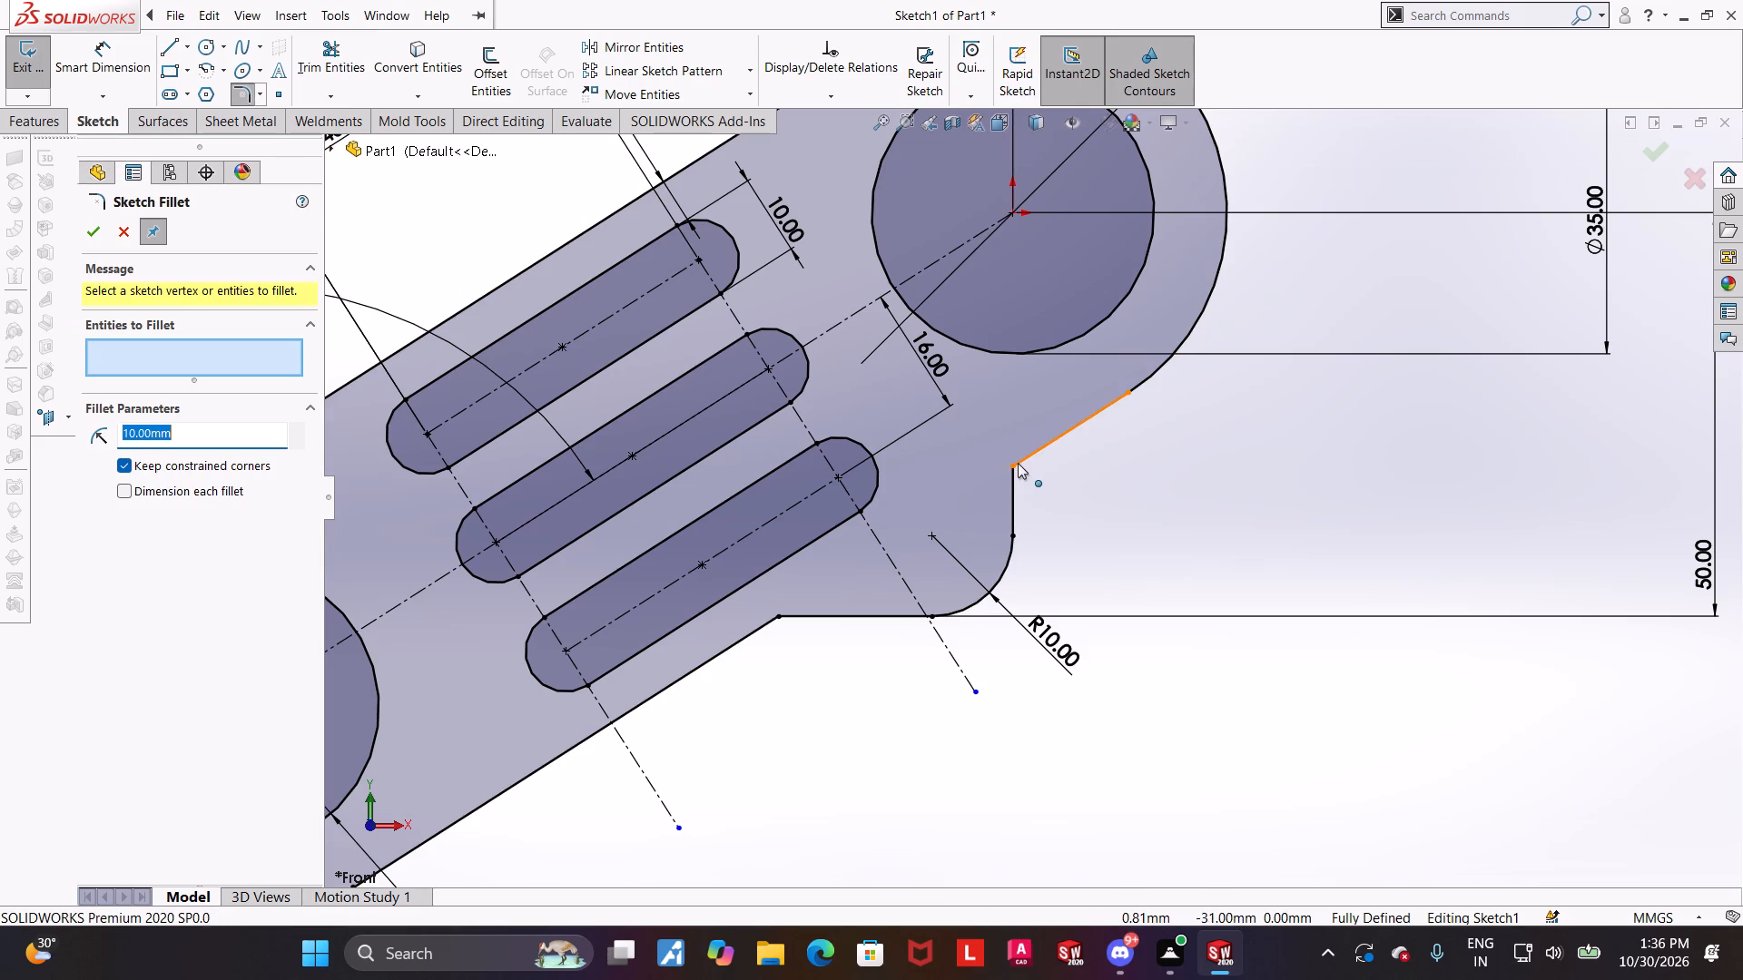
{"action": "left_click", "coordinate": [1018, 463]}
{"action": "left_click", "coordinate": [84, 234]}
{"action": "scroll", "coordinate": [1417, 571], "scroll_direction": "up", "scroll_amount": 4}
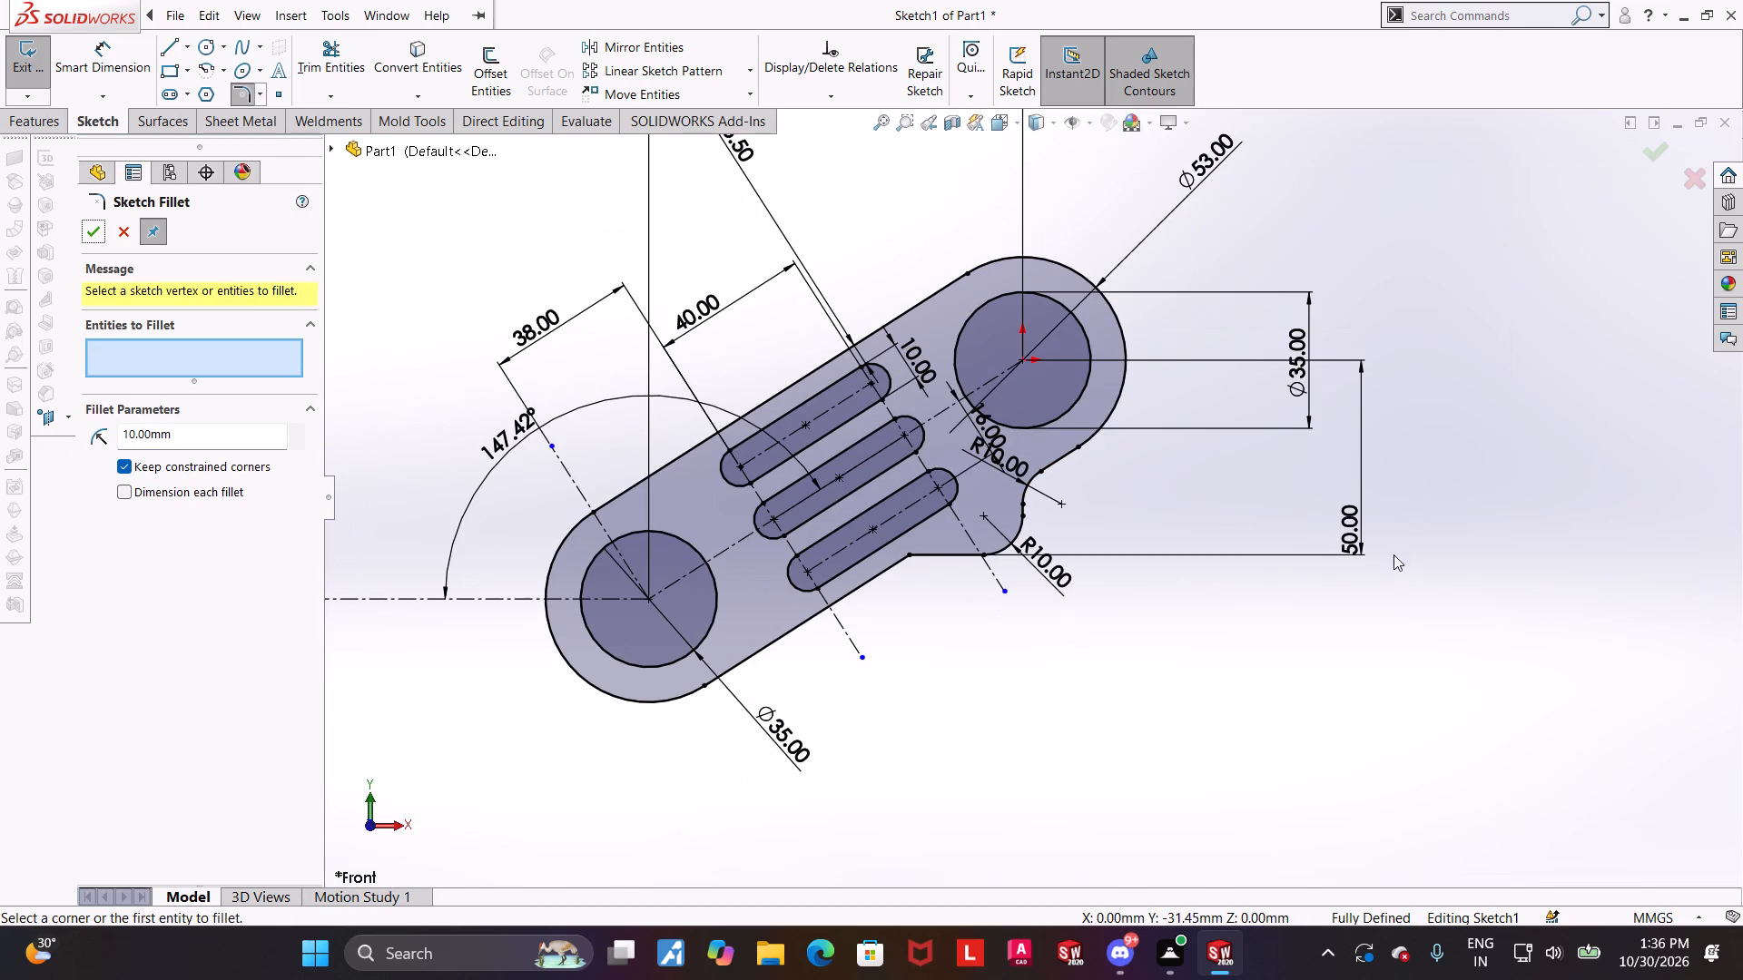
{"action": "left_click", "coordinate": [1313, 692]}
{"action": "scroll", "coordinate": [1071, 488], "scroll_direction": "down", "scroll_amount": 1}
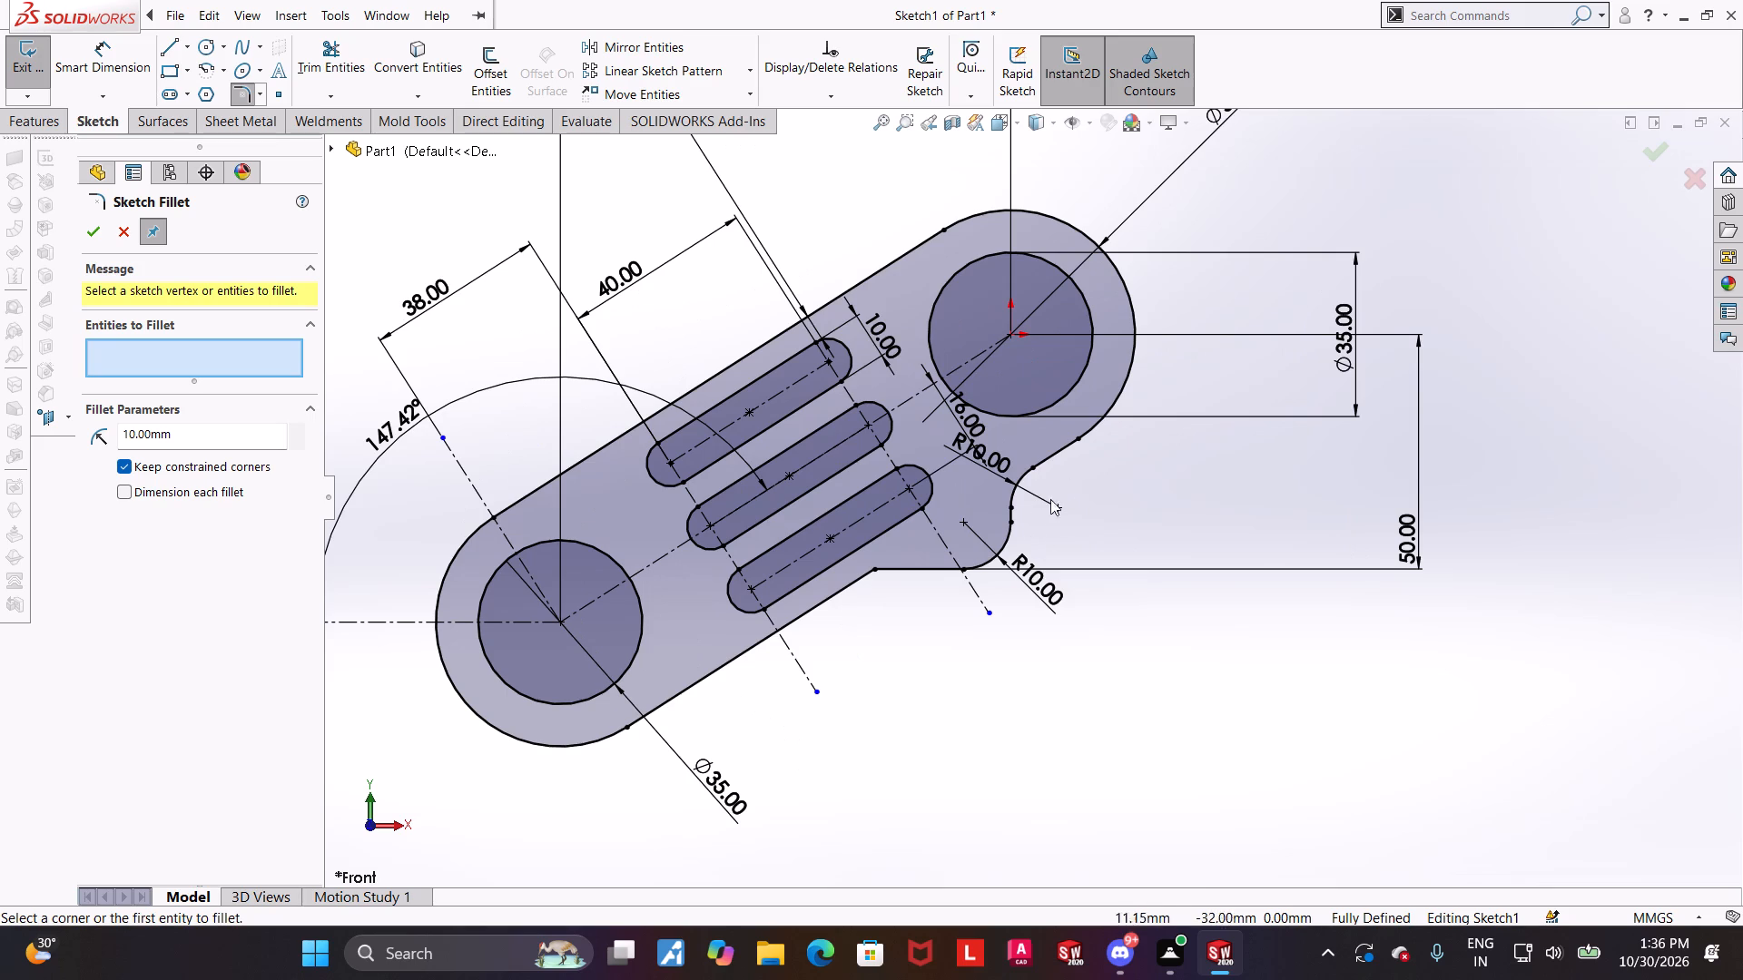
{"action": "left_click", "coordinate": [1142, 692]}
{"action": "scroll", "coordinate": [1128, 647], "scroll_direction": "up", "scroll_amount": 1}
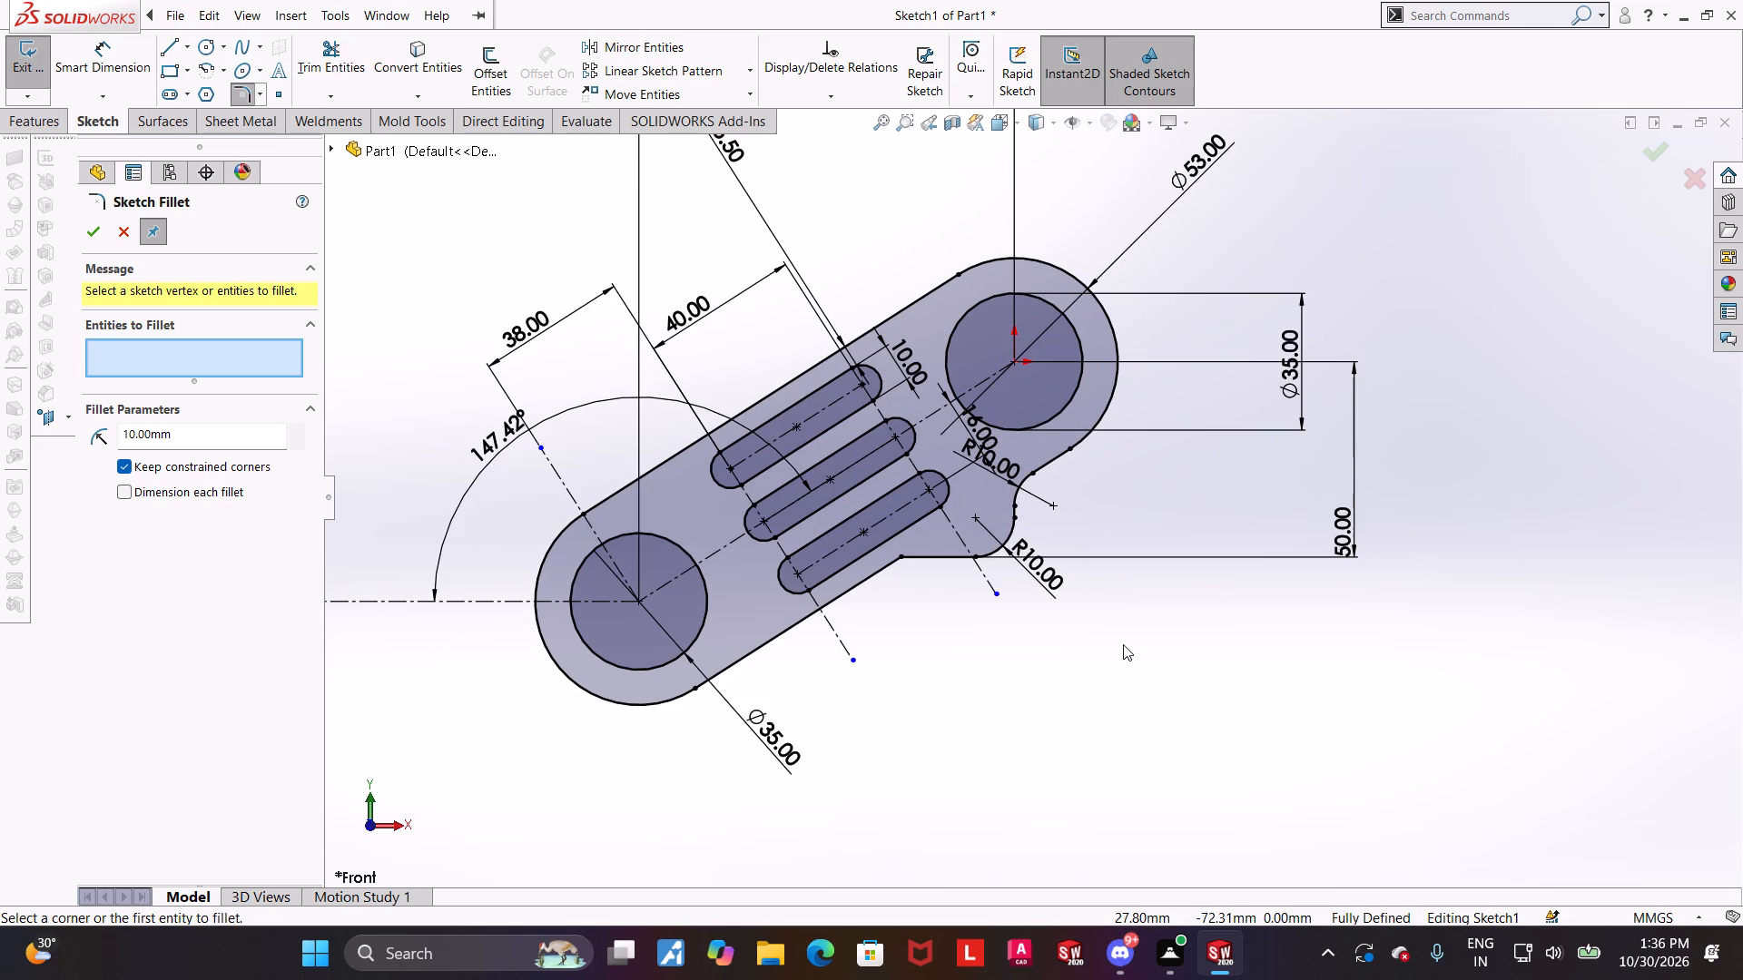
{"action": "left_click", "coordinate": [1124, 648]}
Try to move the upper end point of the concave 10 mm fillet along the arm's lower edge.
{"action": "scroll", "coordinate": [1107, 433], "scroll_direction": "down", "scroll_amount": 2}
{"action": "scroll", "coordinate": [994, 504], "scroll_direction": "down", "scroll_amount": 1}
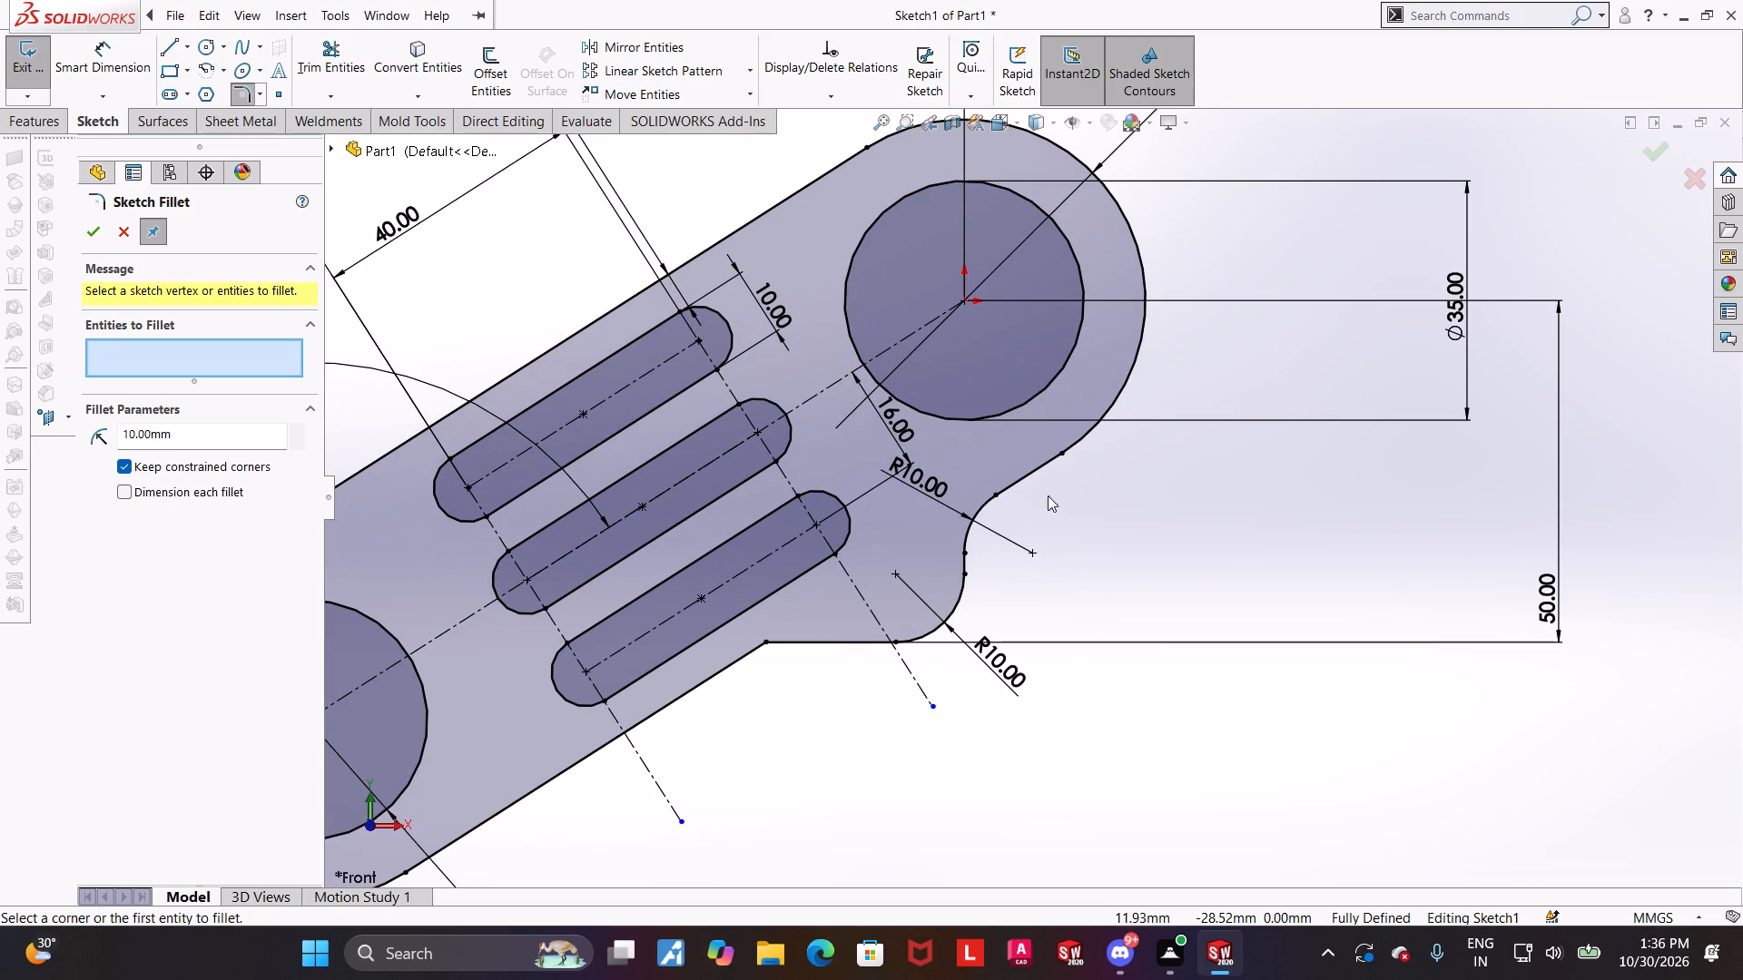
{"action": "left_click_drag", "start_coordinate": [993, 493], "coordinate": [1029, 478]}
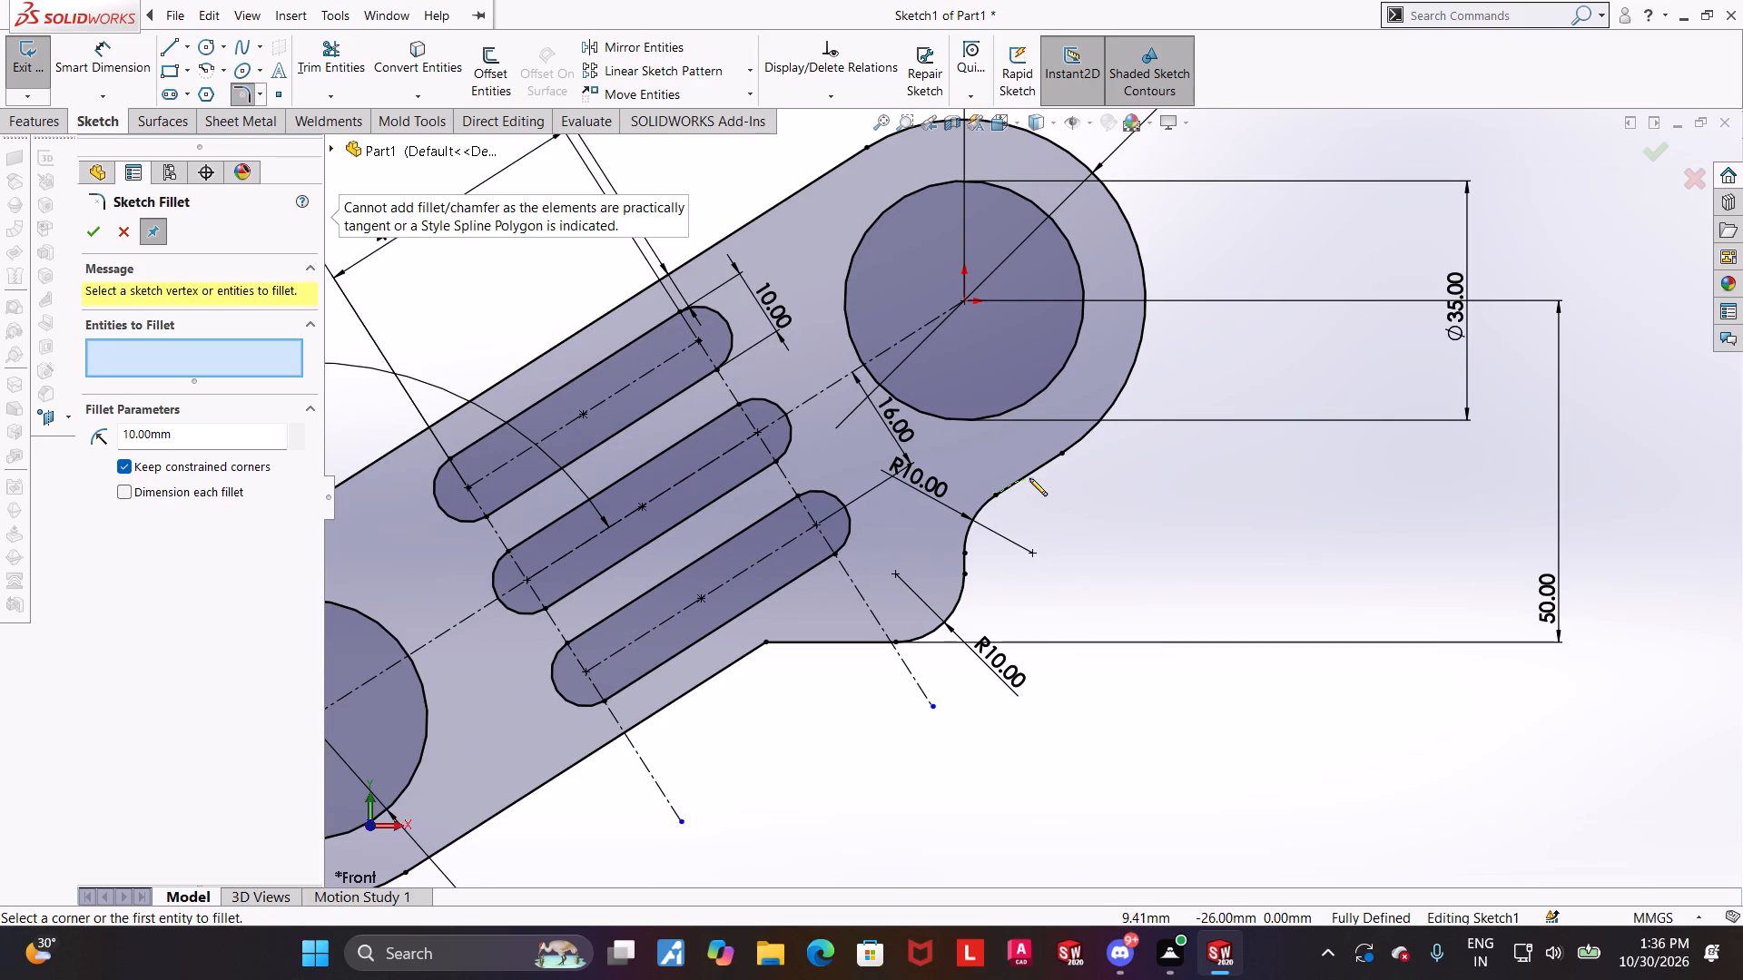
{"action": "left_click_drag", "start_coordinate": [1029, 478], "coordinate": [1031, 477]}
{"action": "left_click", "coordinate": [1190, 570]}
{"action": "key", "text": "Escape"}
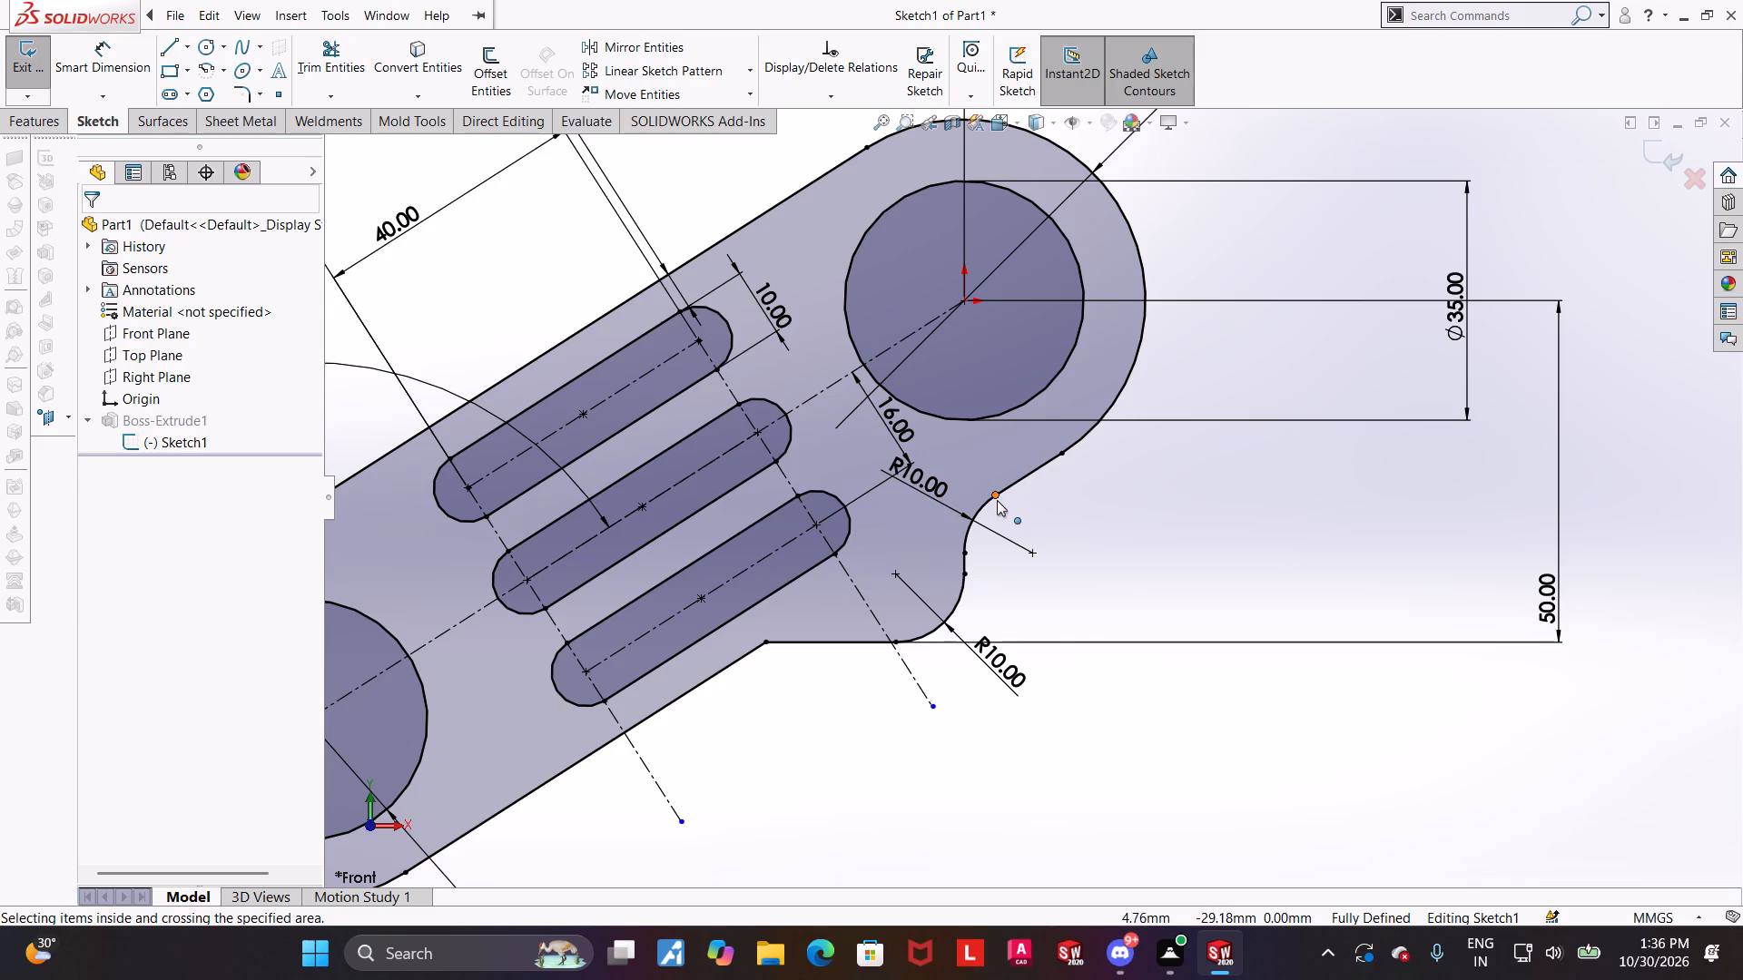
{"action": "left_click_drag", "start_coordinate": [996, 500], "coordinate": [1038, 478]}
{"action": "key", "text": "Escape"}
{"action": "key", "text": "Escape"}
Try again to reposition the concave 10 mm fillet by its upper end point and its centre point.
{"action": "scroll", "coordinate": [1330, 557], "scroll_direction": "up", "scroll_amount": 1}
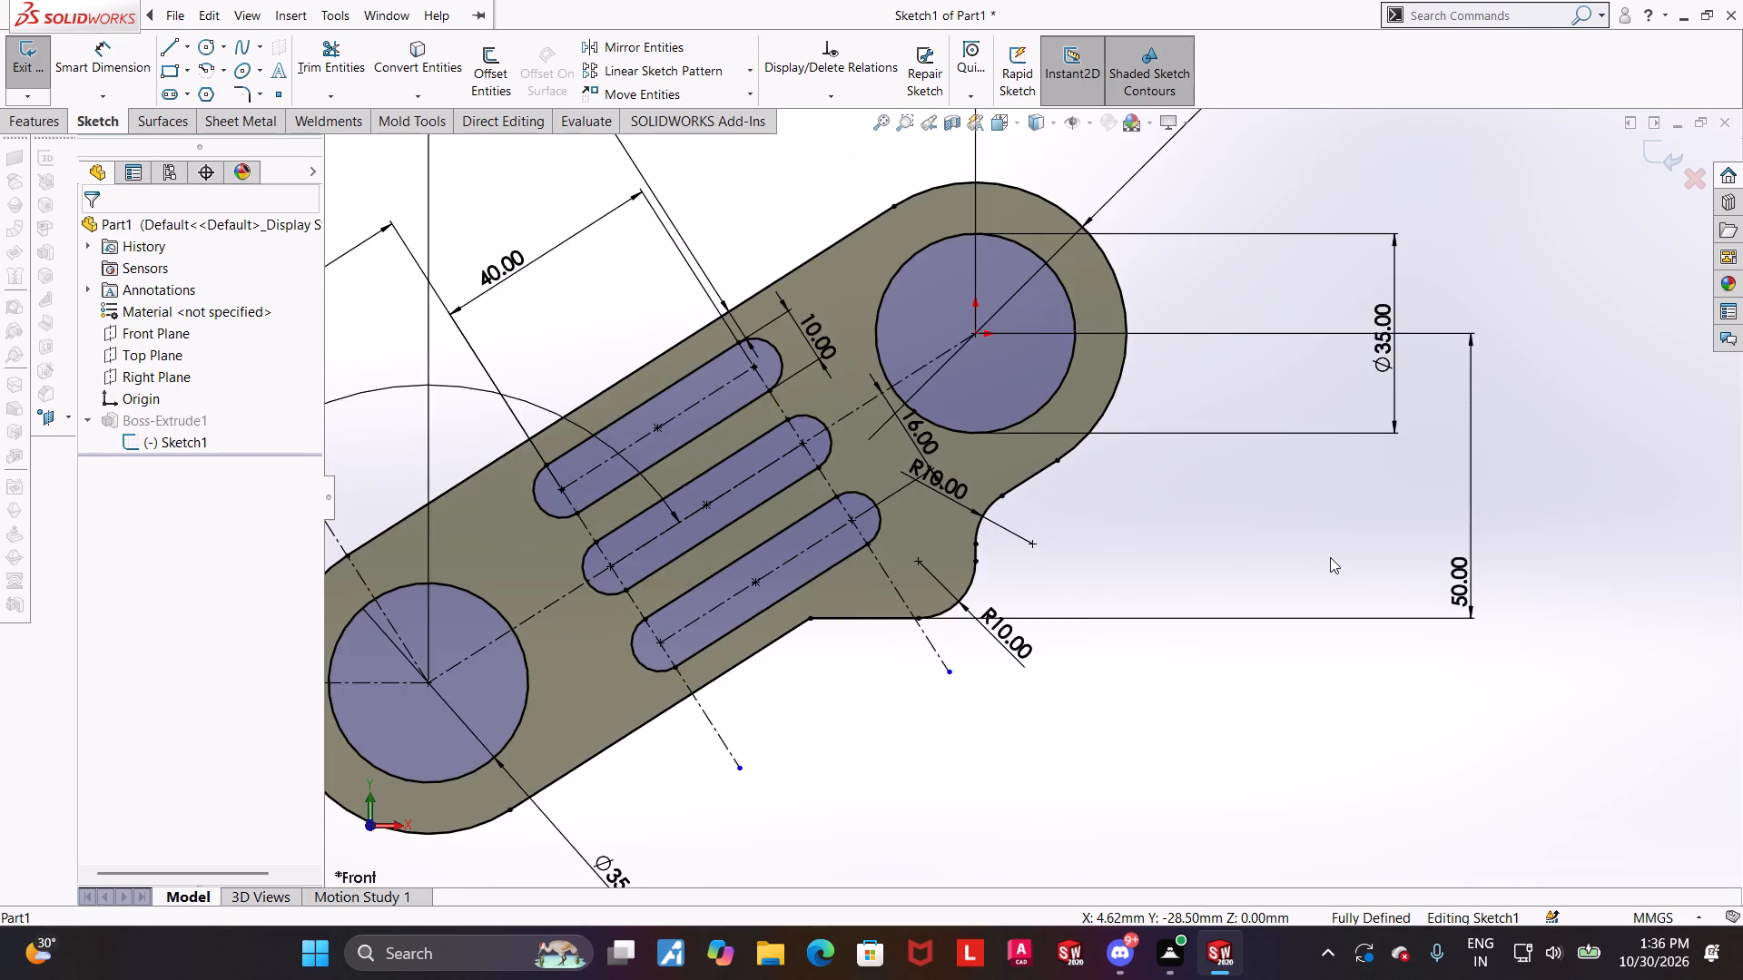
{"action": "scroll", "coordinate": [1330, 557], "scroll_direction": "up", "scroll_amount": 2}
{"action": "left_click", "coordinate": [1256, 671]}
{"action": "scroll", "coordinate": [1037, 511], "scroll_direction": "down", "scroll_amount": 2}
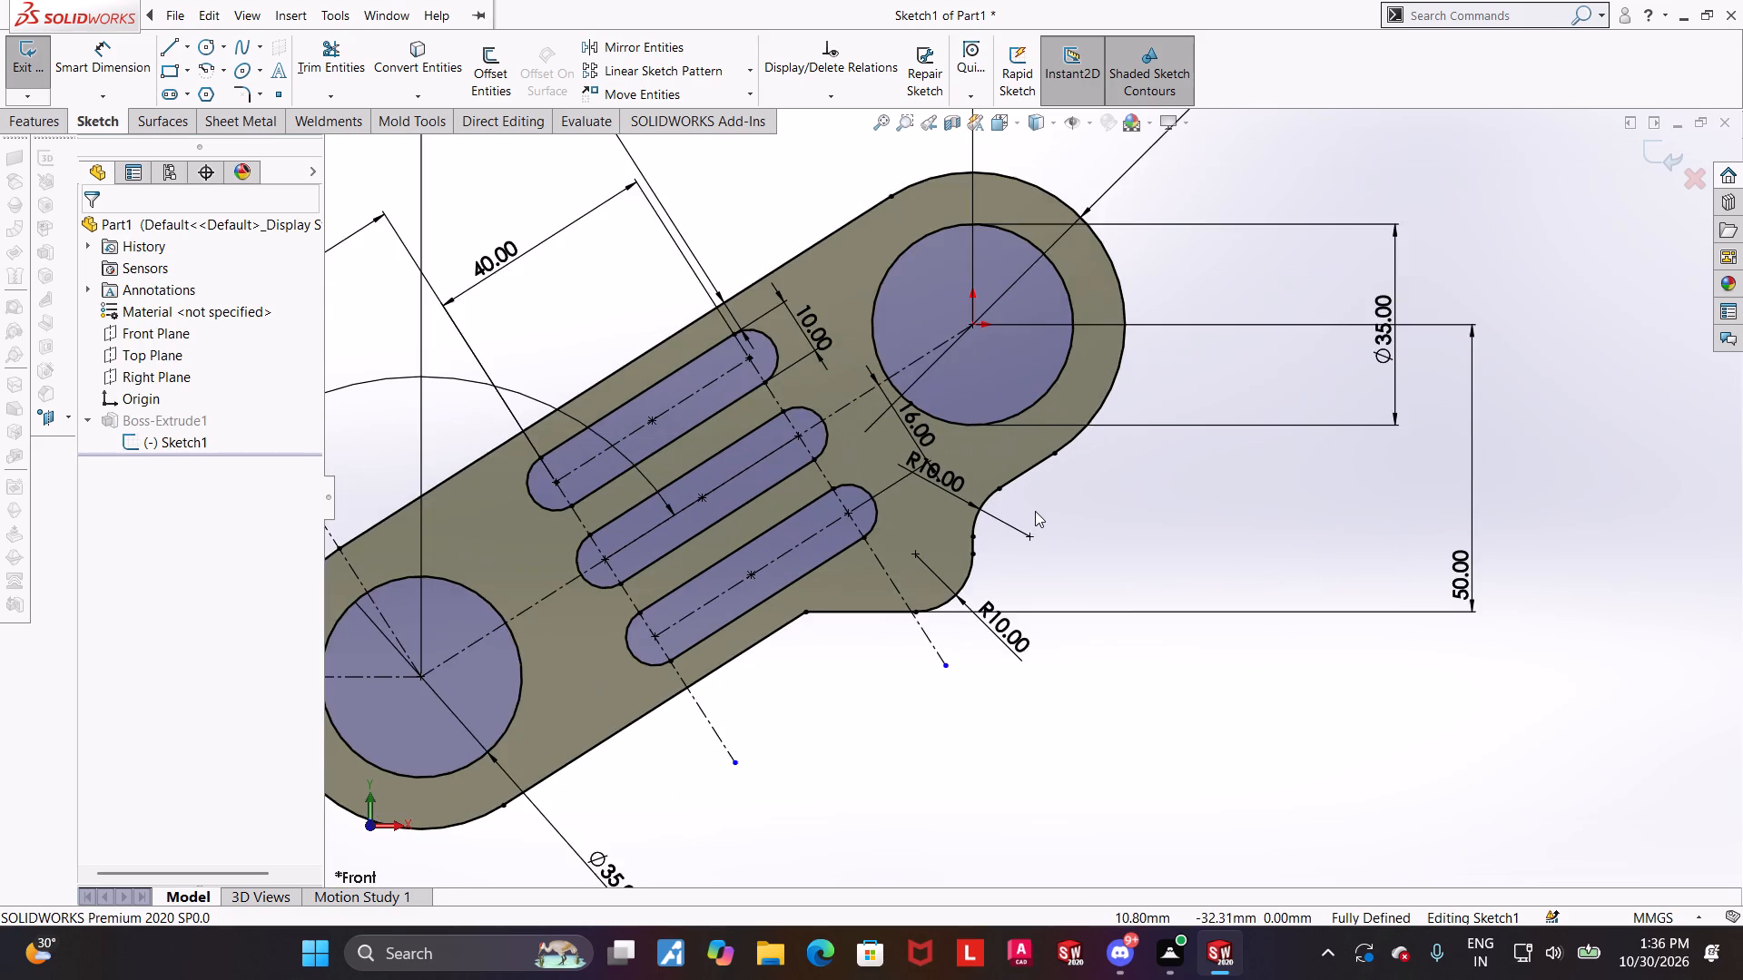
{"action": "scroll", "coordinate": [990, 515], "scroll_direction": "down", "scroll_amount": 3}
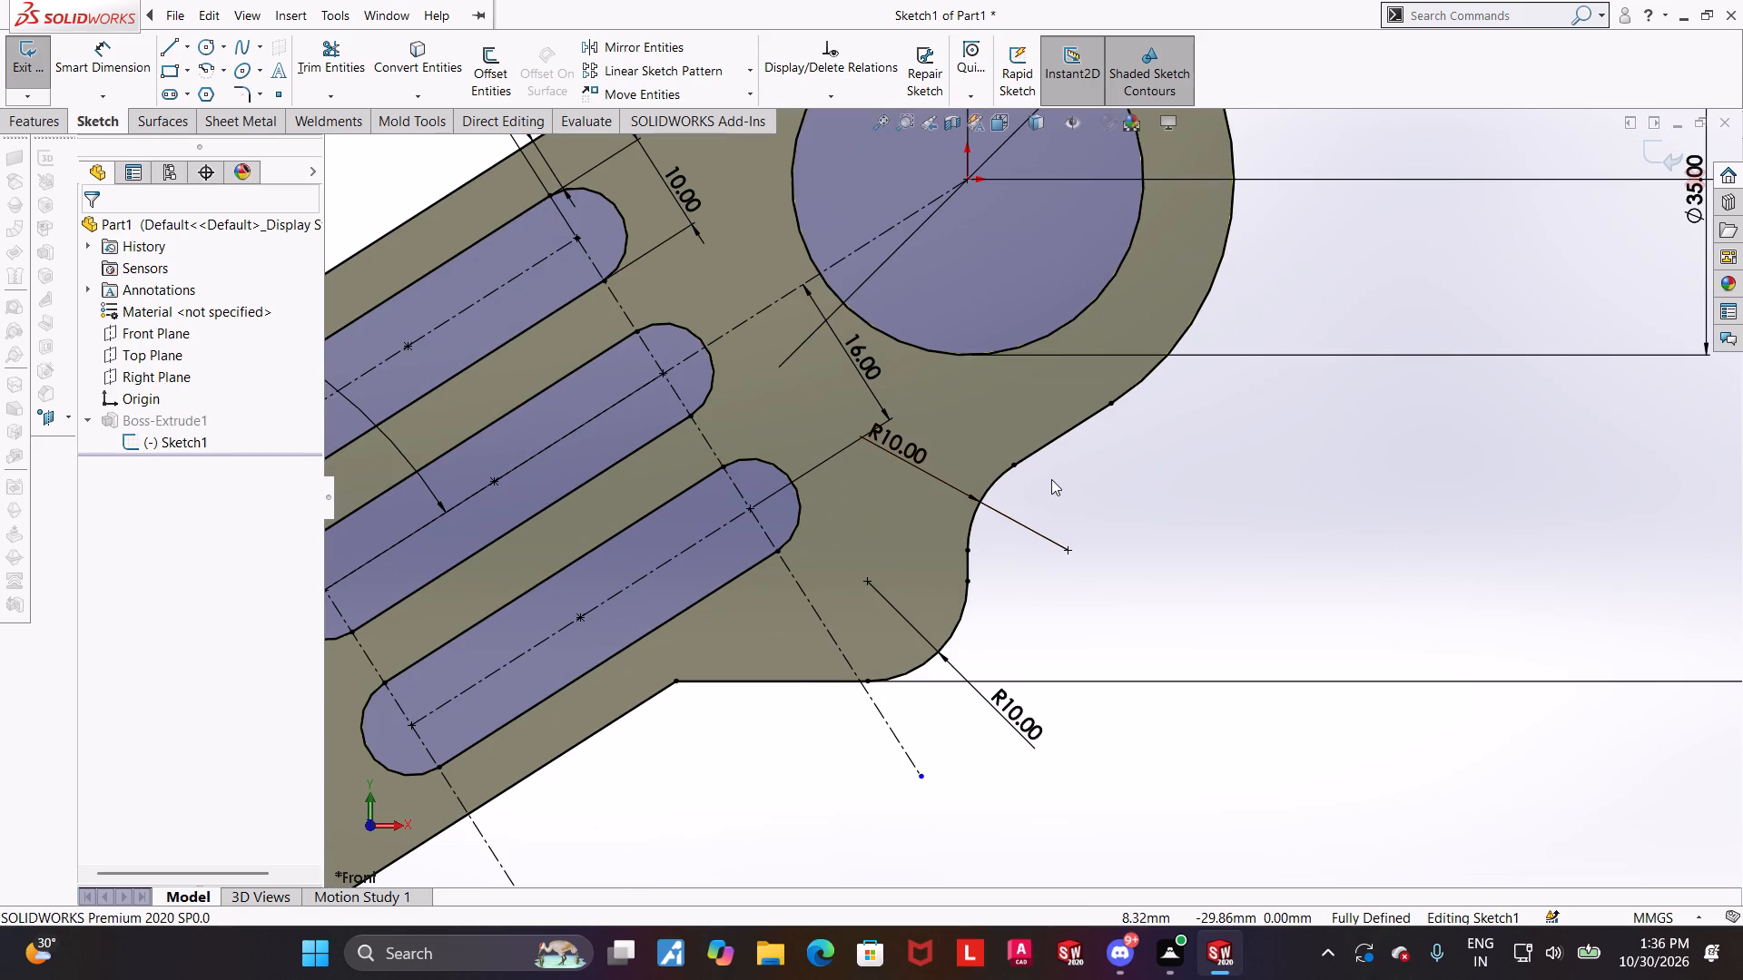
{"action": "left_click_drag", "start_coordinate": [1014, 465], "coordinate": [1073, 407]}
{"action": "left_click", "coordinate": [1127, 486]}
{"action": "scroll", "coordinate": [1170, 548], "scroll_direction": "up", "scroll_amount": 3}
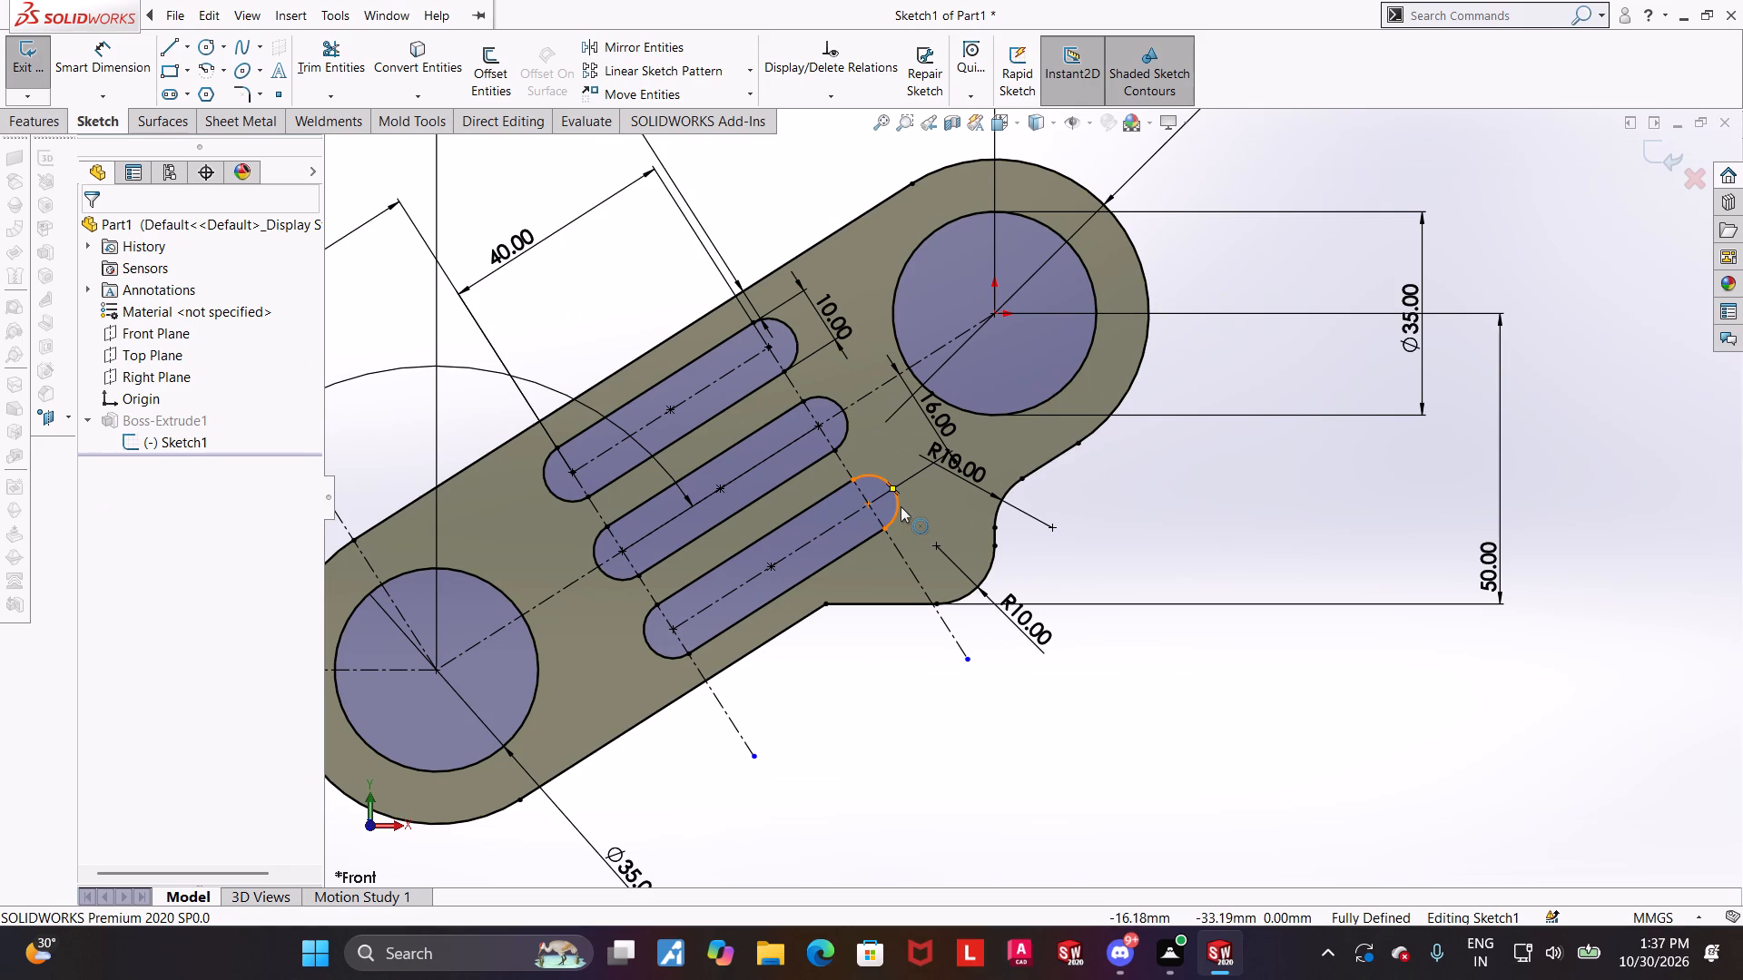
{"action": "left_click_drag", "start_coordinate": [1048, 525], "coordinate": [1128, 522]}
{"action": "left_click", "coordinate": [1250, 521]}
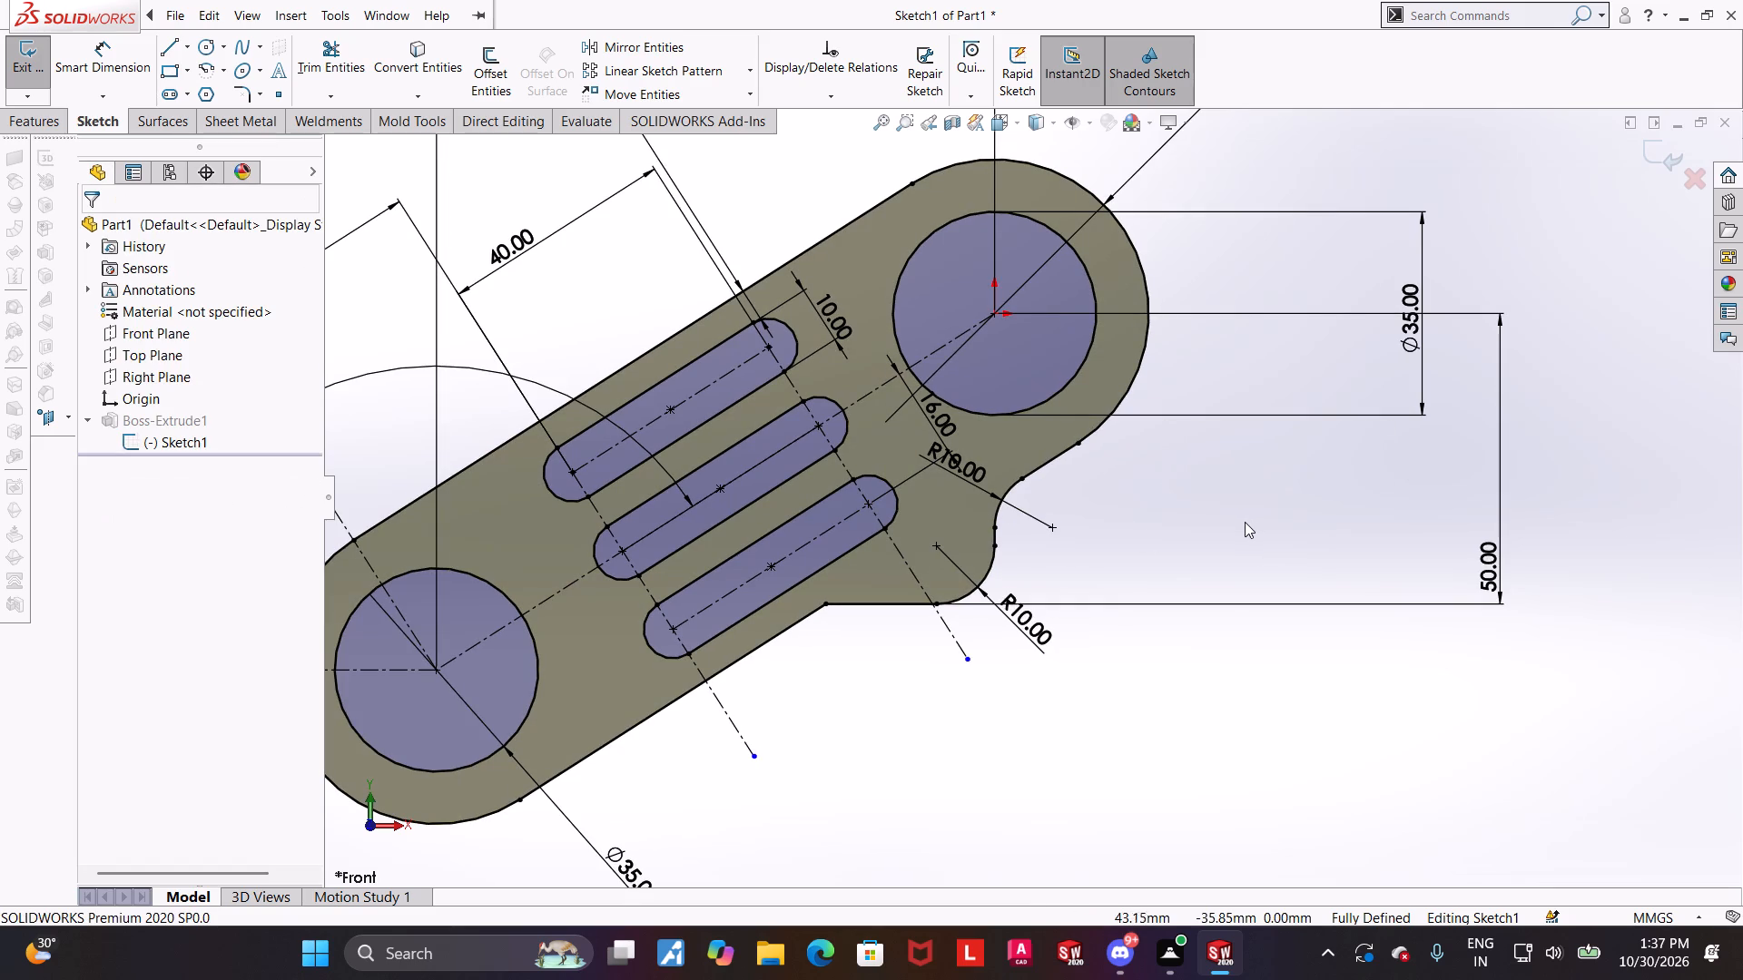
Exit the arm's sketch to rebuild the extruded body, and view it in 3D.
{"action": "scroll", "coordinate": [1242, 522], "scroll_direction": "up", "scroll_amount": 1}
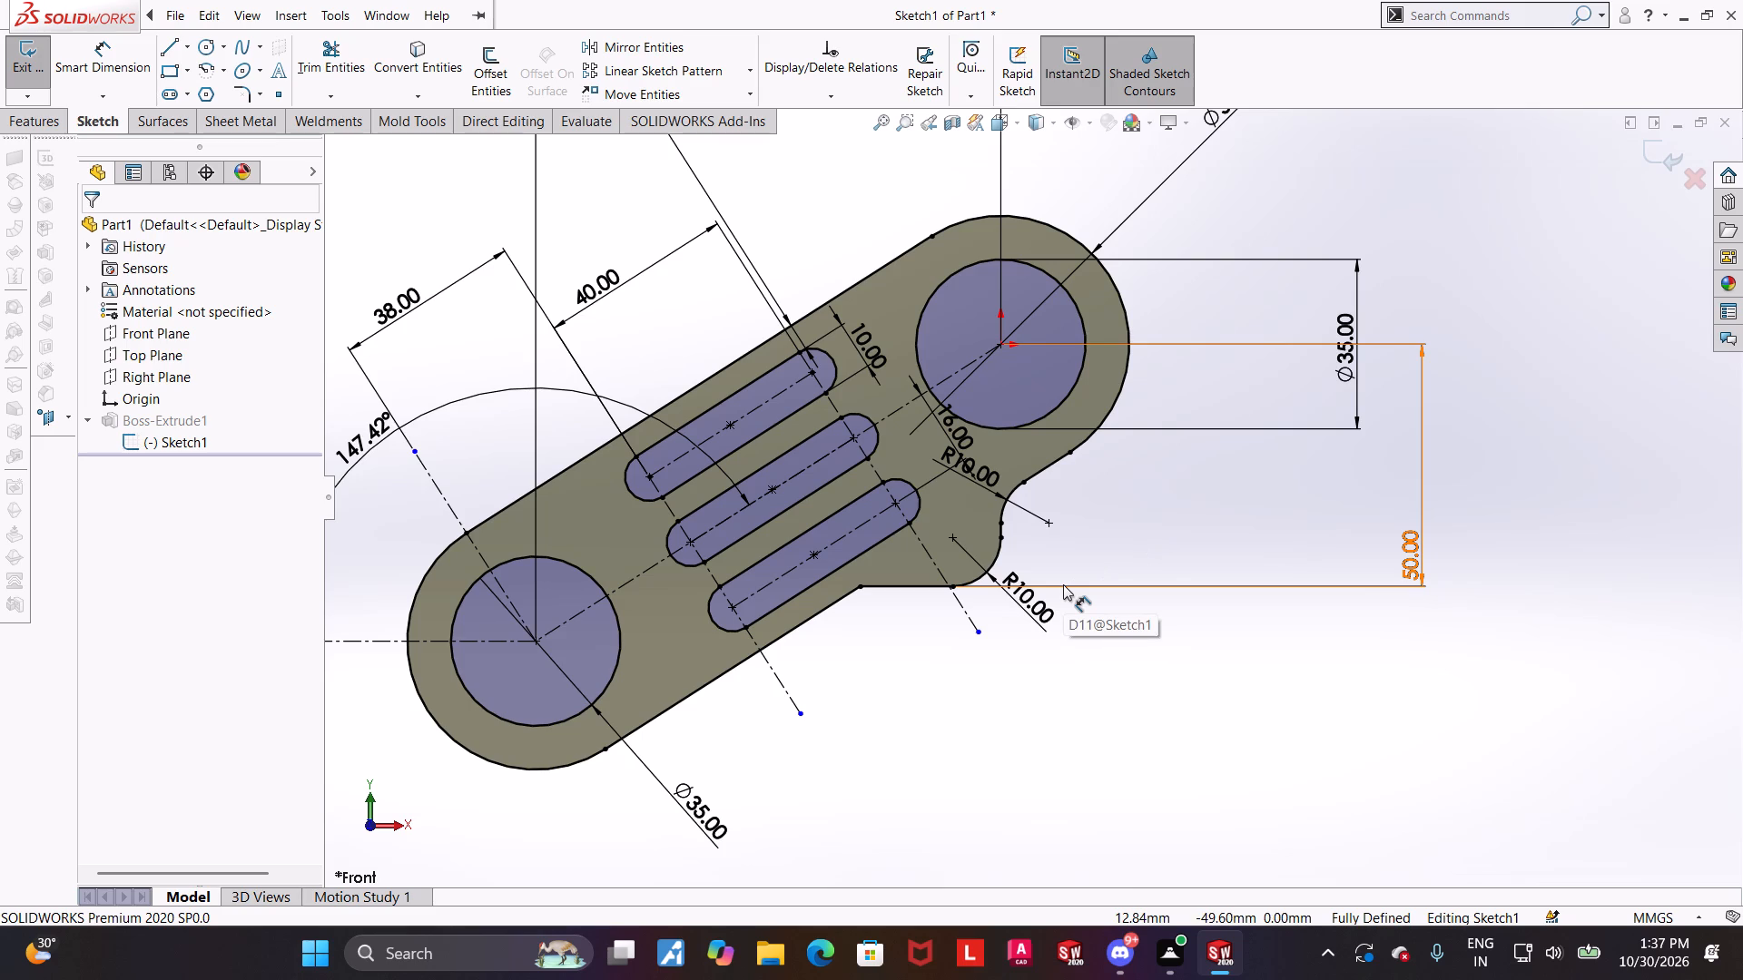
{"action": "left_click", "coordinate": [1648, 146]}
{"action": "middle_click_drag", "start_coordinate": [1452, 421], "coordinate": [1408, 549]}
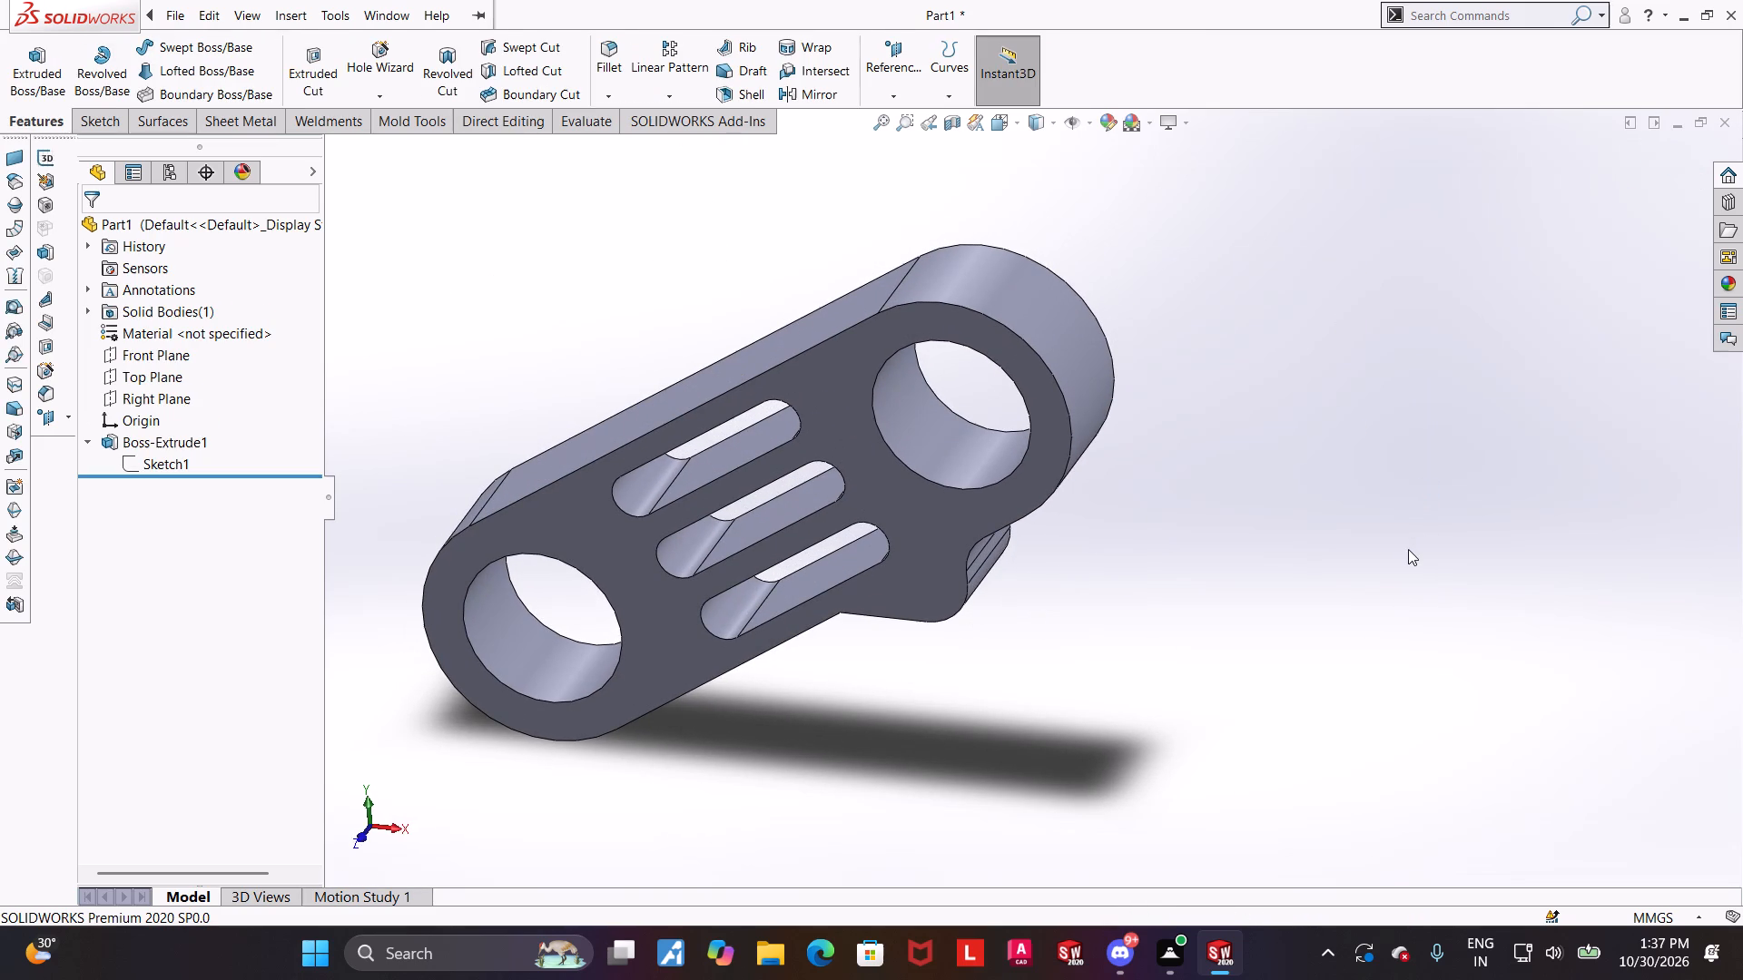
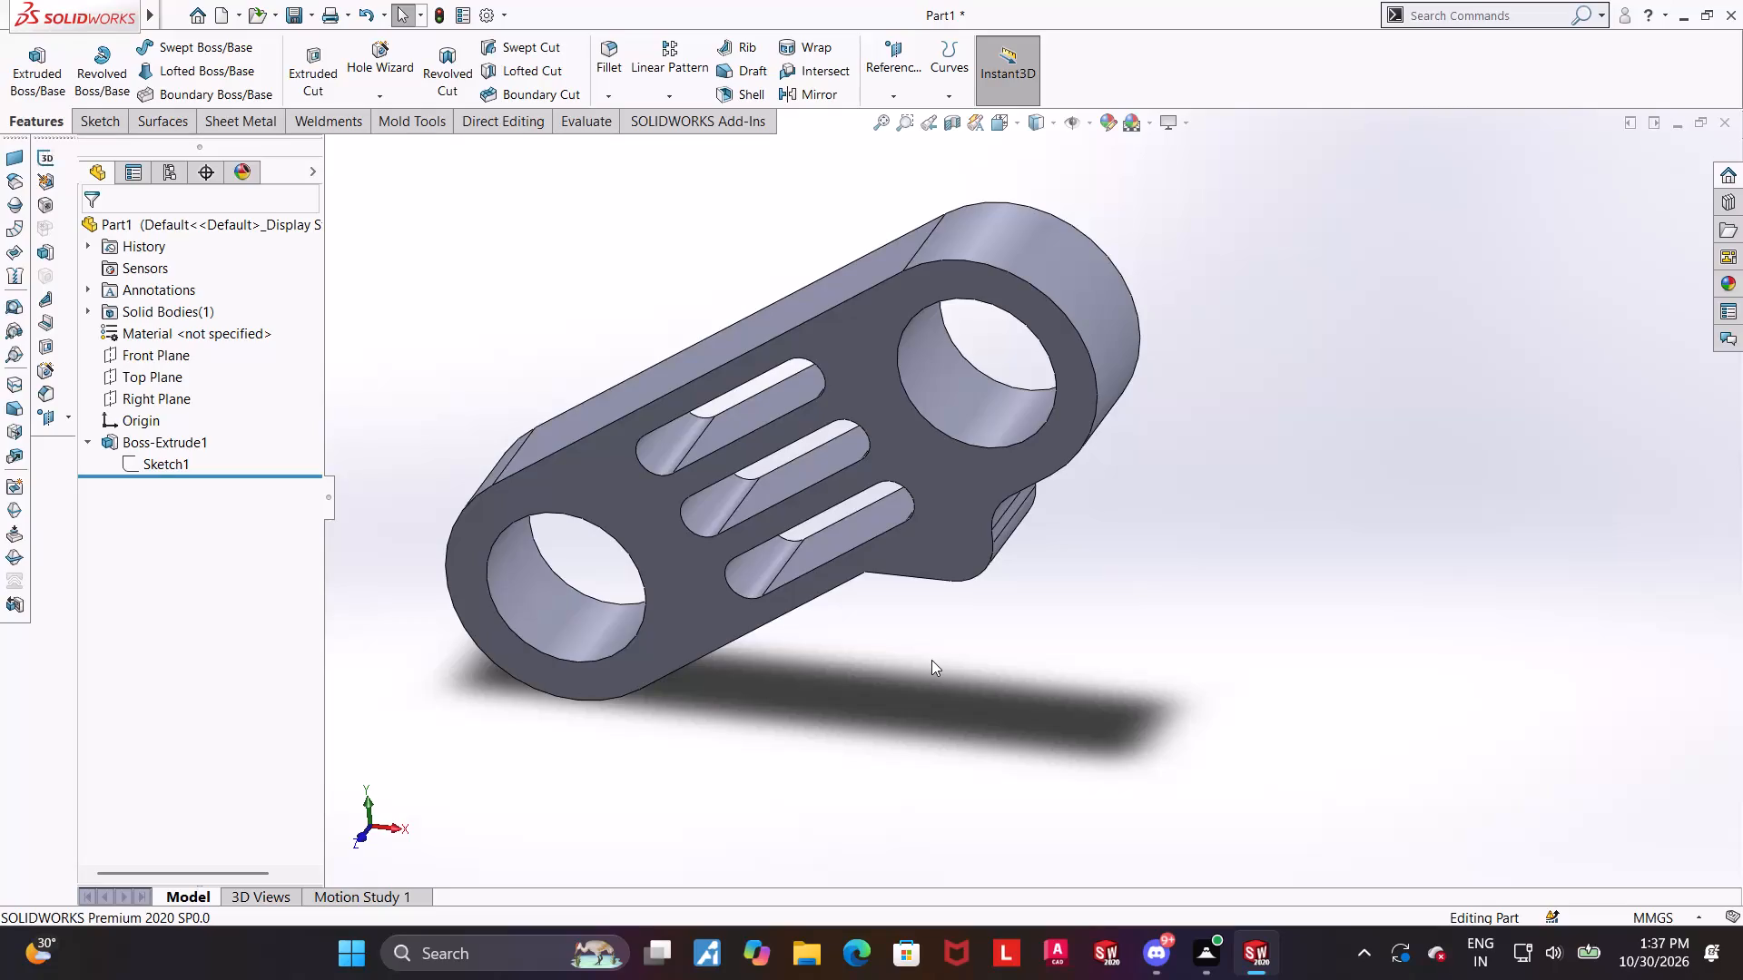
Examine the extruded arm in 3D from several angles, checking the filleted lower projection, the slots and the end holes.
{"action": "scroll", "coordinate": [979, 737], "scroll_direction": "up", "scroll_amount": 1}
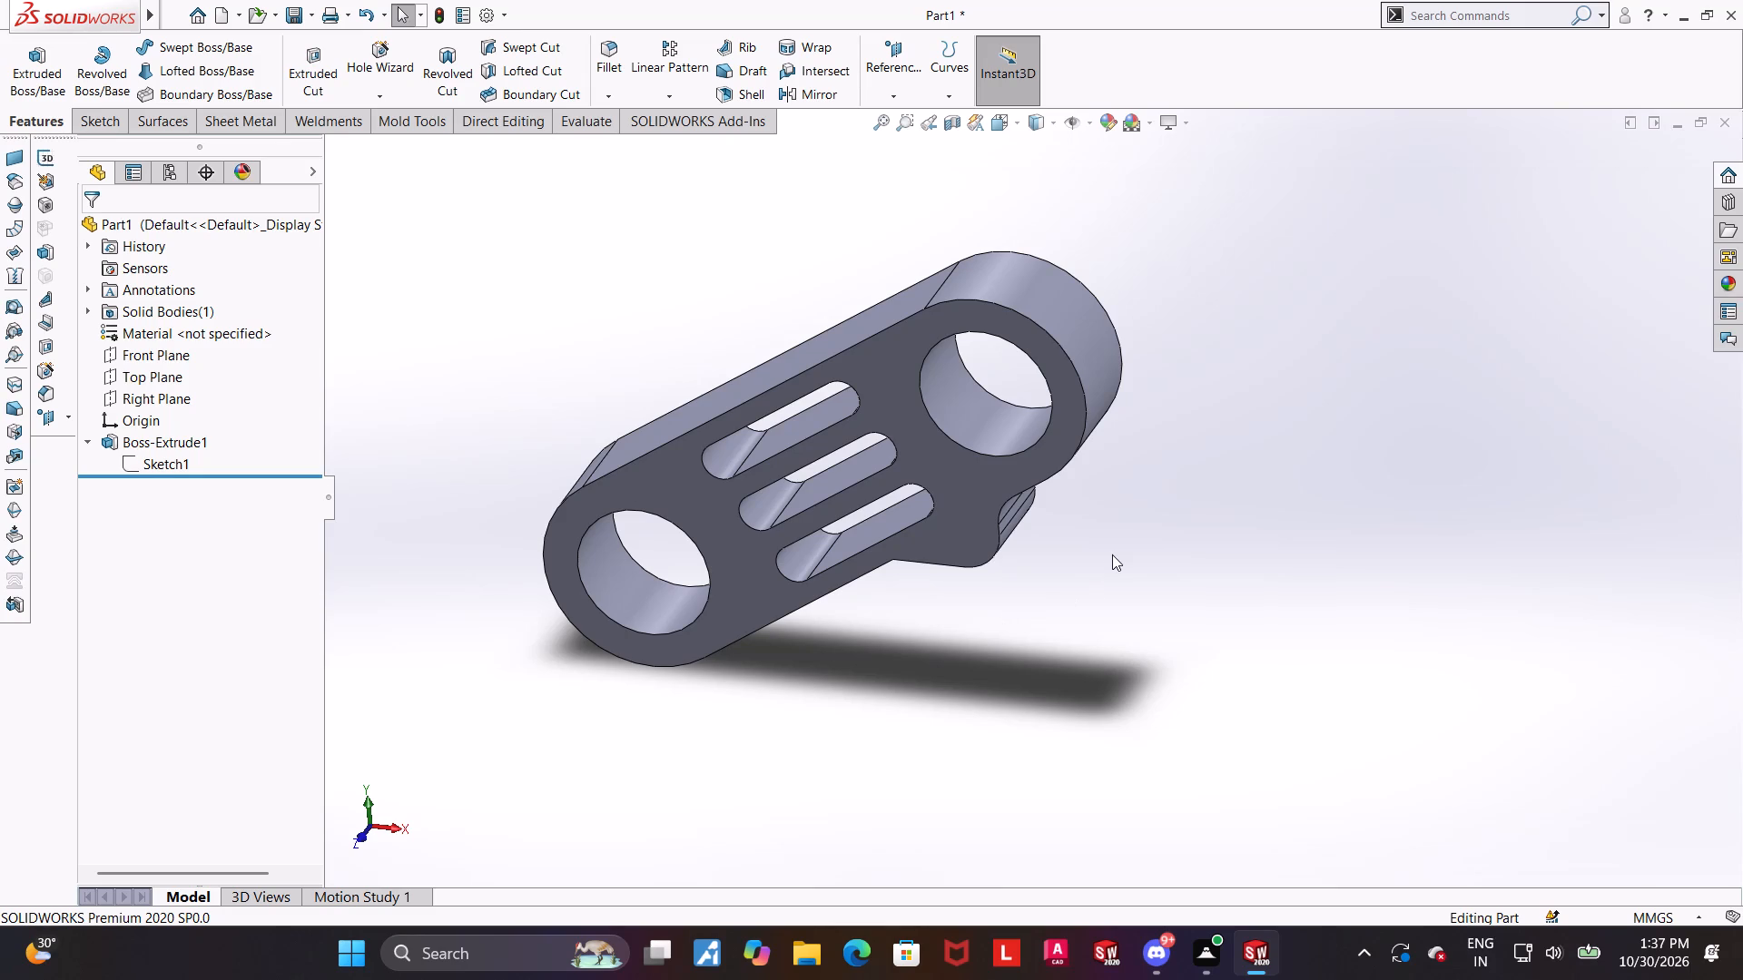
{"action": "scroll", "coordinate": [1119, 514], "scroll_direction": "up", "scroll_amount": 2}
{"action": "scroll", "coordinate": [959, 486], "scroll_direction": "down", "scroll_amount": 3}
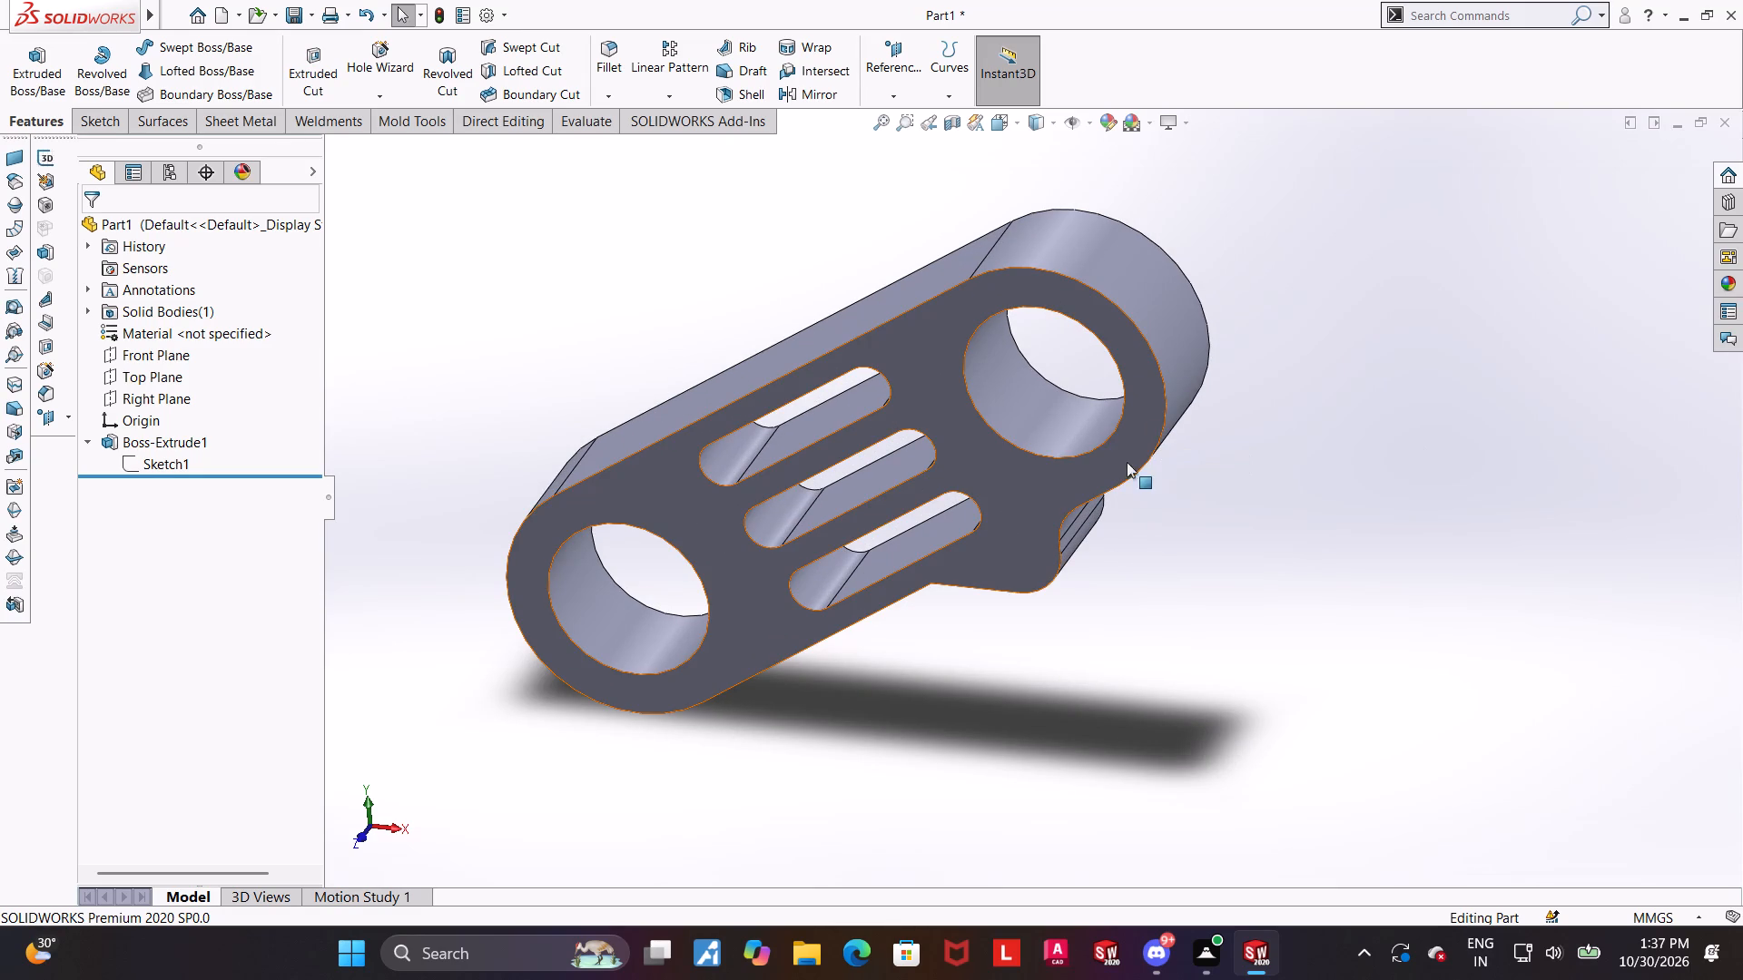
{"action": "scroll", "coordinate": [1159, 541], "scroll_direction": "up", "scroll_amount": 1}
{"action": "scroll", "coordinate": [1078, 535], "scroll_direction": "down", "scroll_amount": 2}
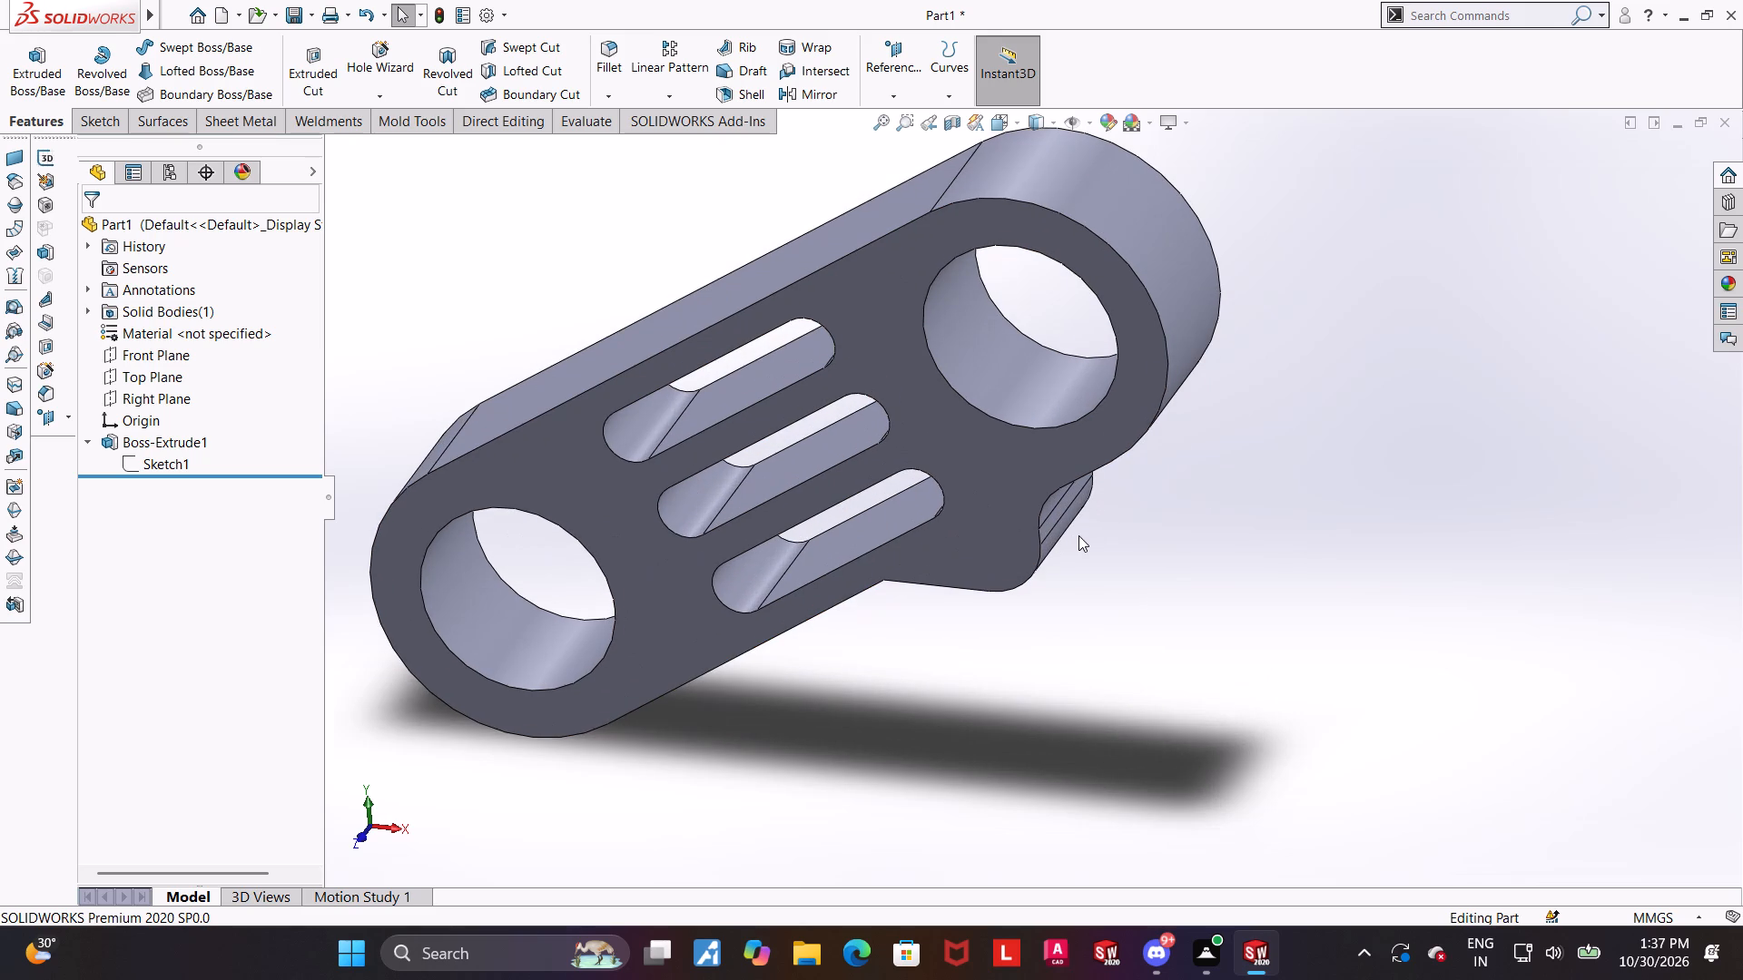
{"action": "middle_click_drag", "start_coordinate": [1087, 510], "coordinate": [1108, 475]}
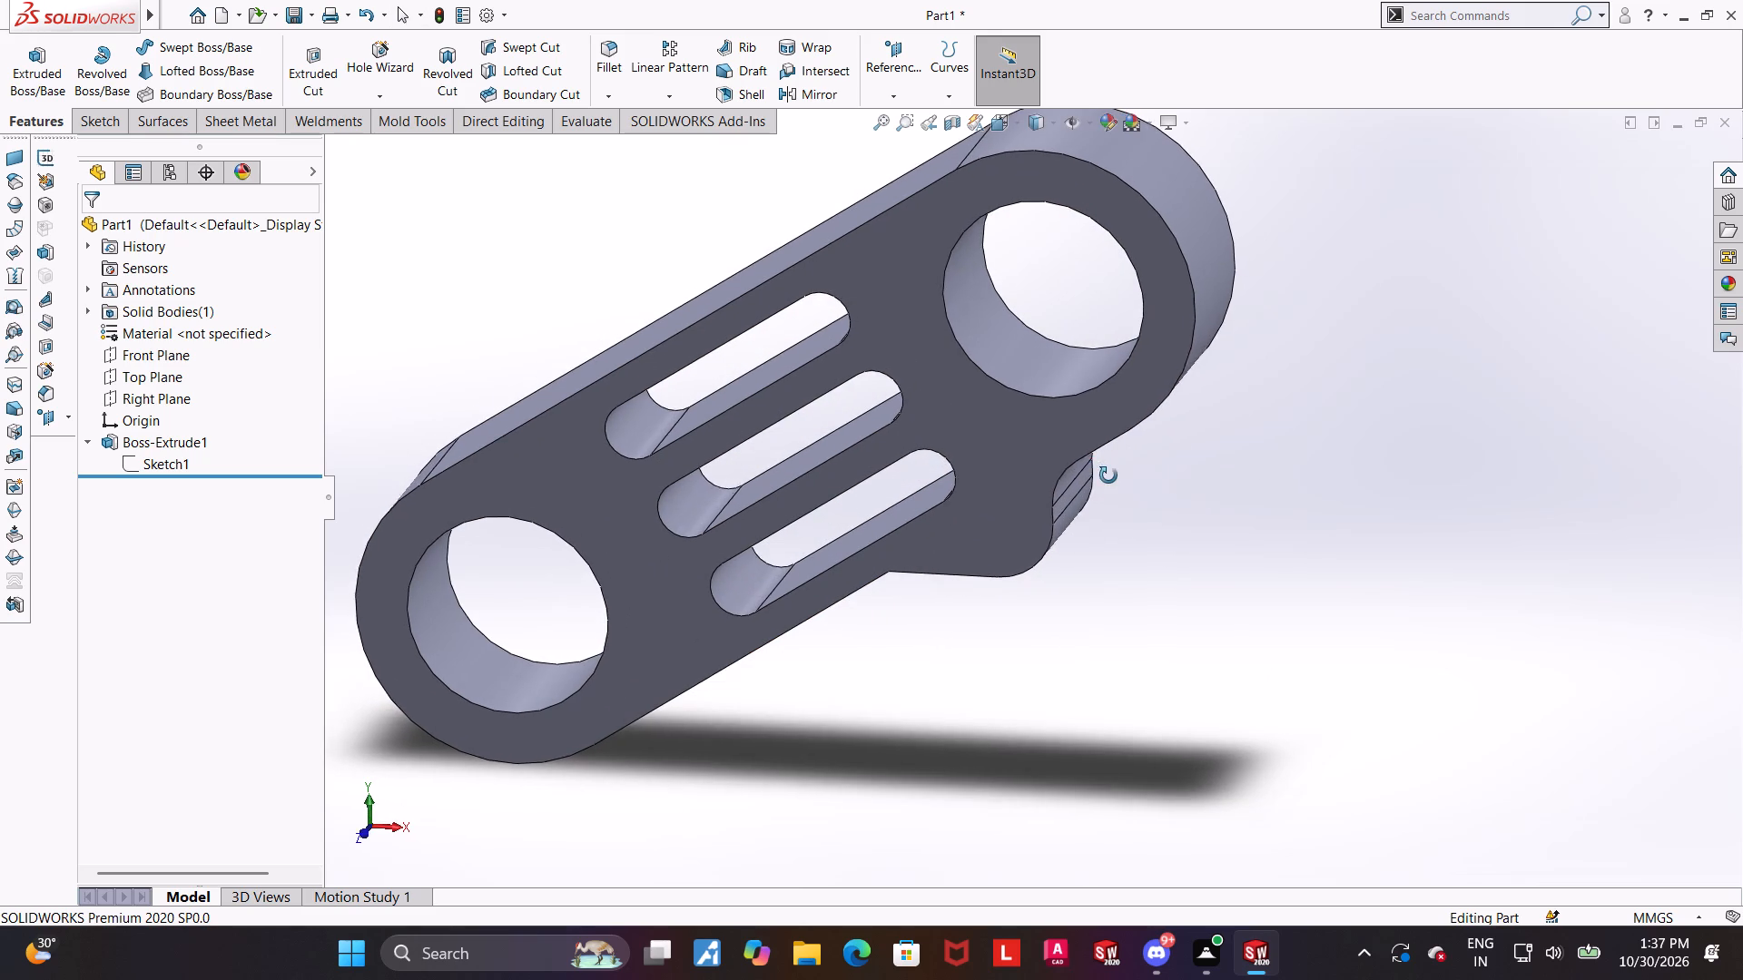
{"action": "middle_click_drag", "start_coordinate": [1108, 475], "coordinate": [1082, 487]}
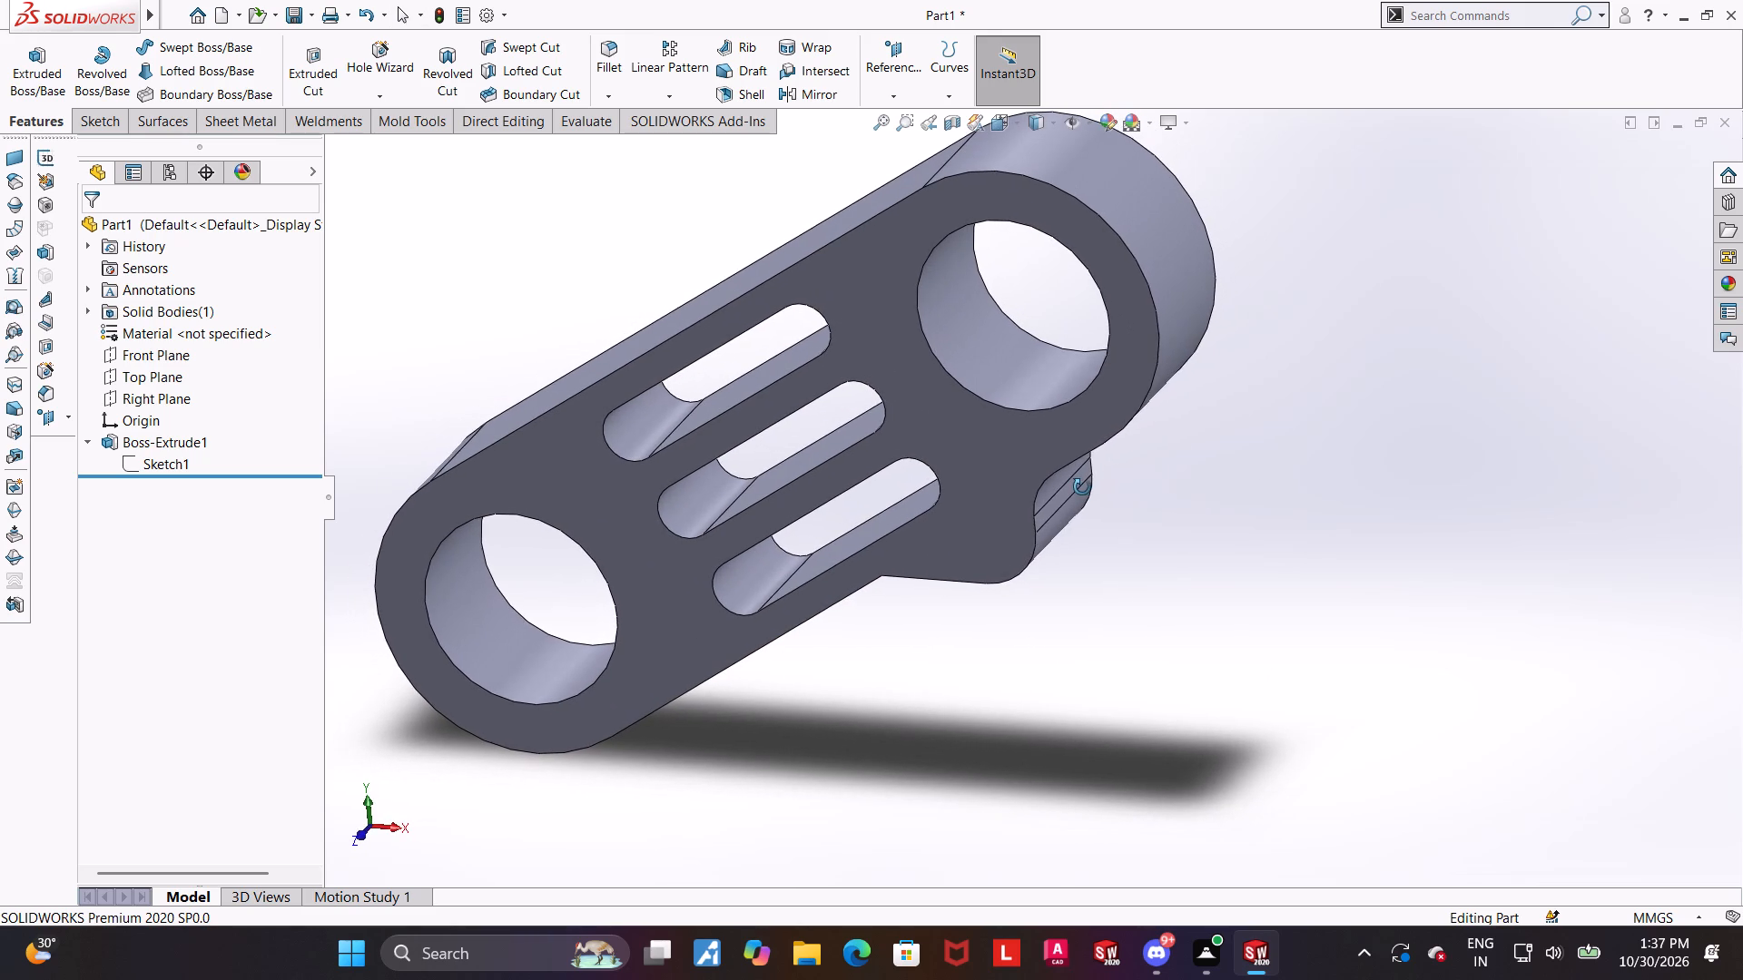
{"action": "middle_click_drag", "start_coordinate": [1082, 487], "coordinate": [1090, 492]}
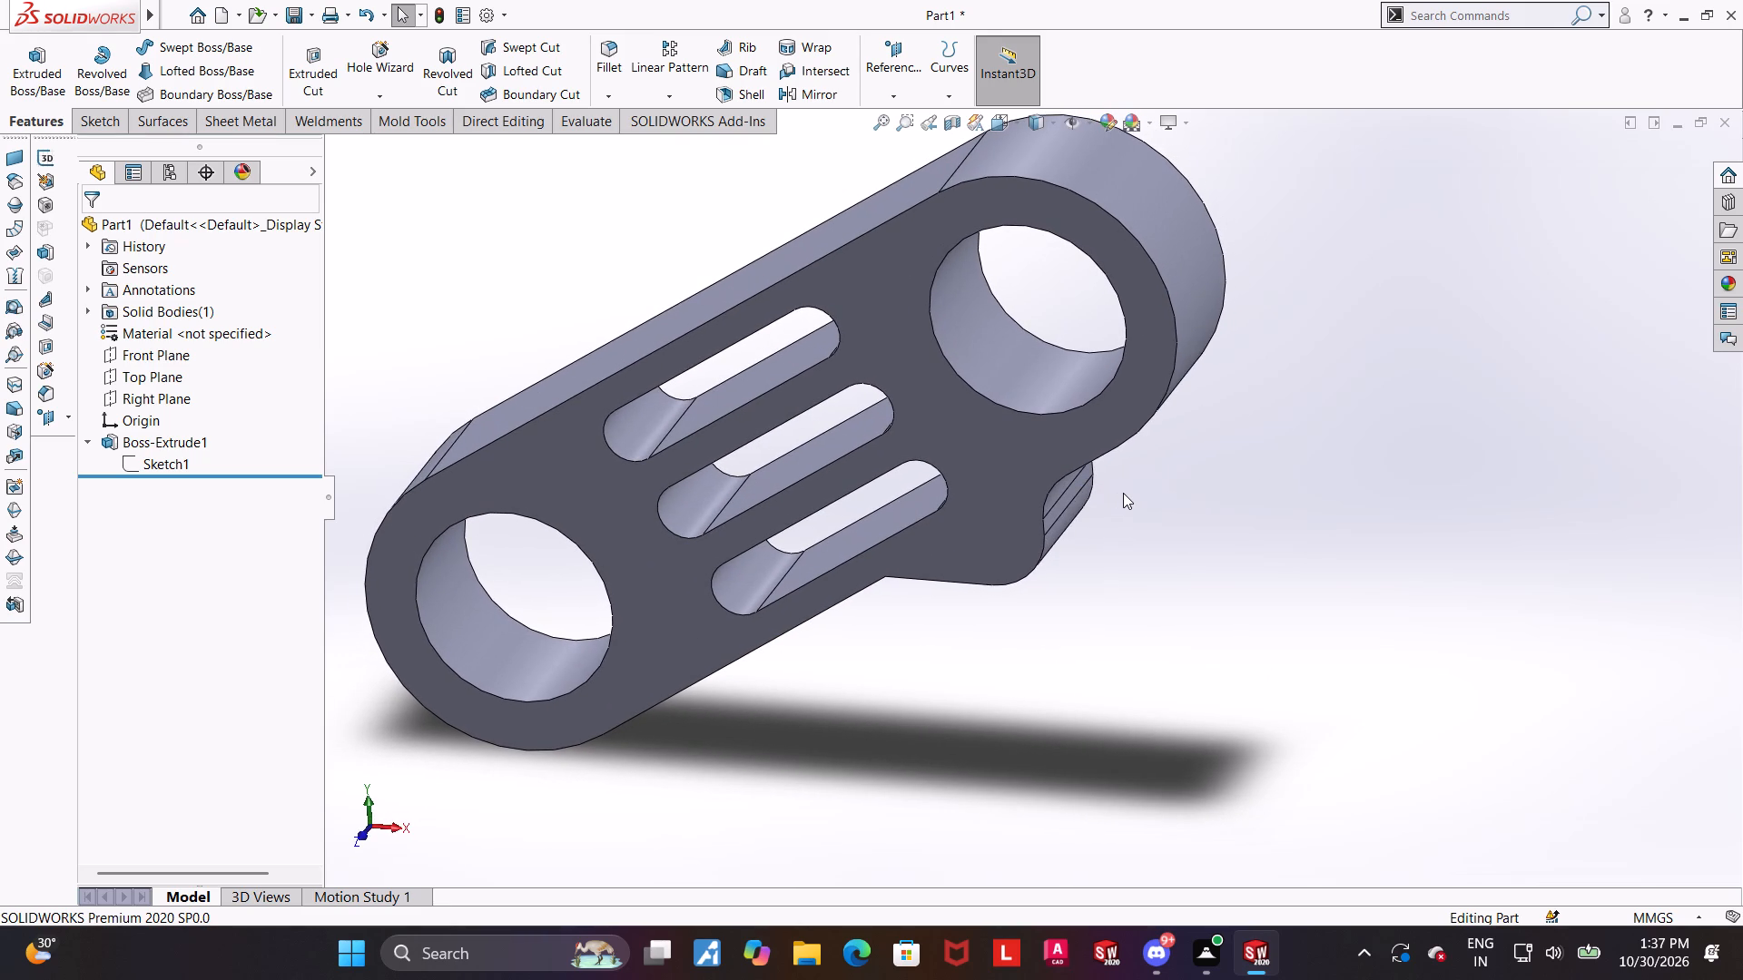
{"action": "scroll", "coordinate": [1127, 501], "scroll_direction": "up", "scroll_amount": 1}
{"action": "scroll", "coordinate": [1128, 502], "scroll_direction": "down", "scroll_amount": 1}
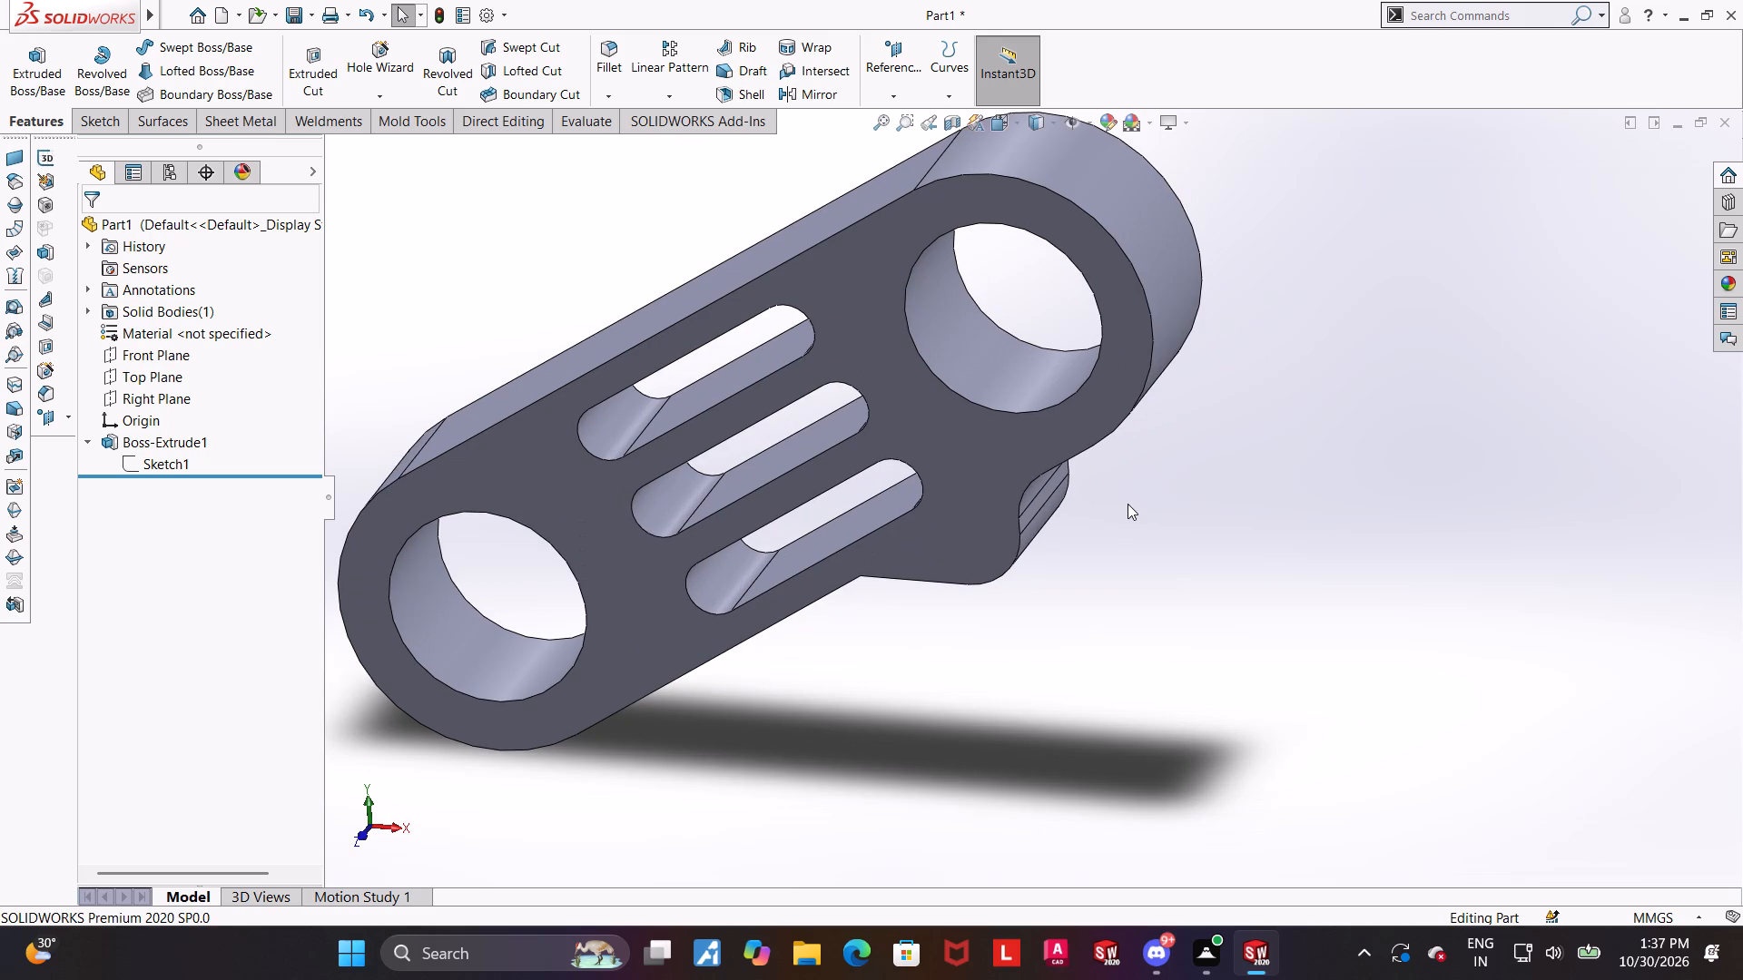
{"action": "scroll", "coordinate": [1110, 504], "scroll_direction": "up", "scroll_amount": 1}
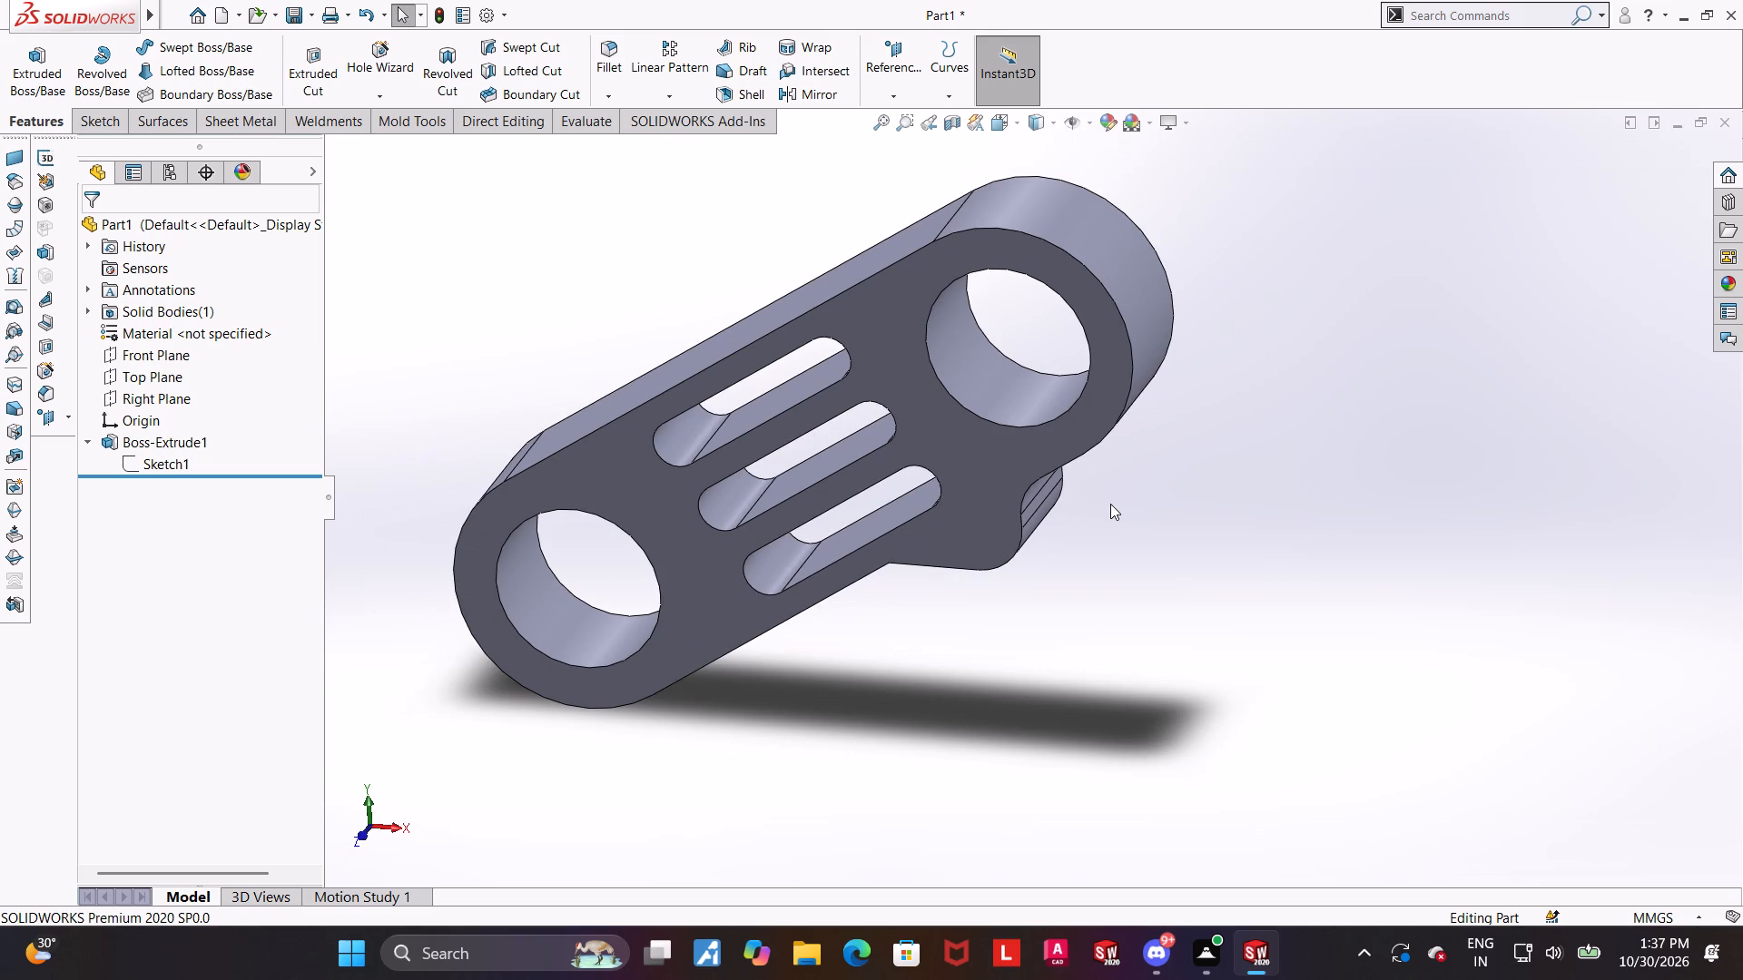
{"action": "scroll", "coordinate": [1110, 504], "scroll_direction": "up", "scroll_amount": 1}
{"action": "scroll", "coordinate": [1110, 504], "scroll_direction": "down", "scroll_amount": 1}
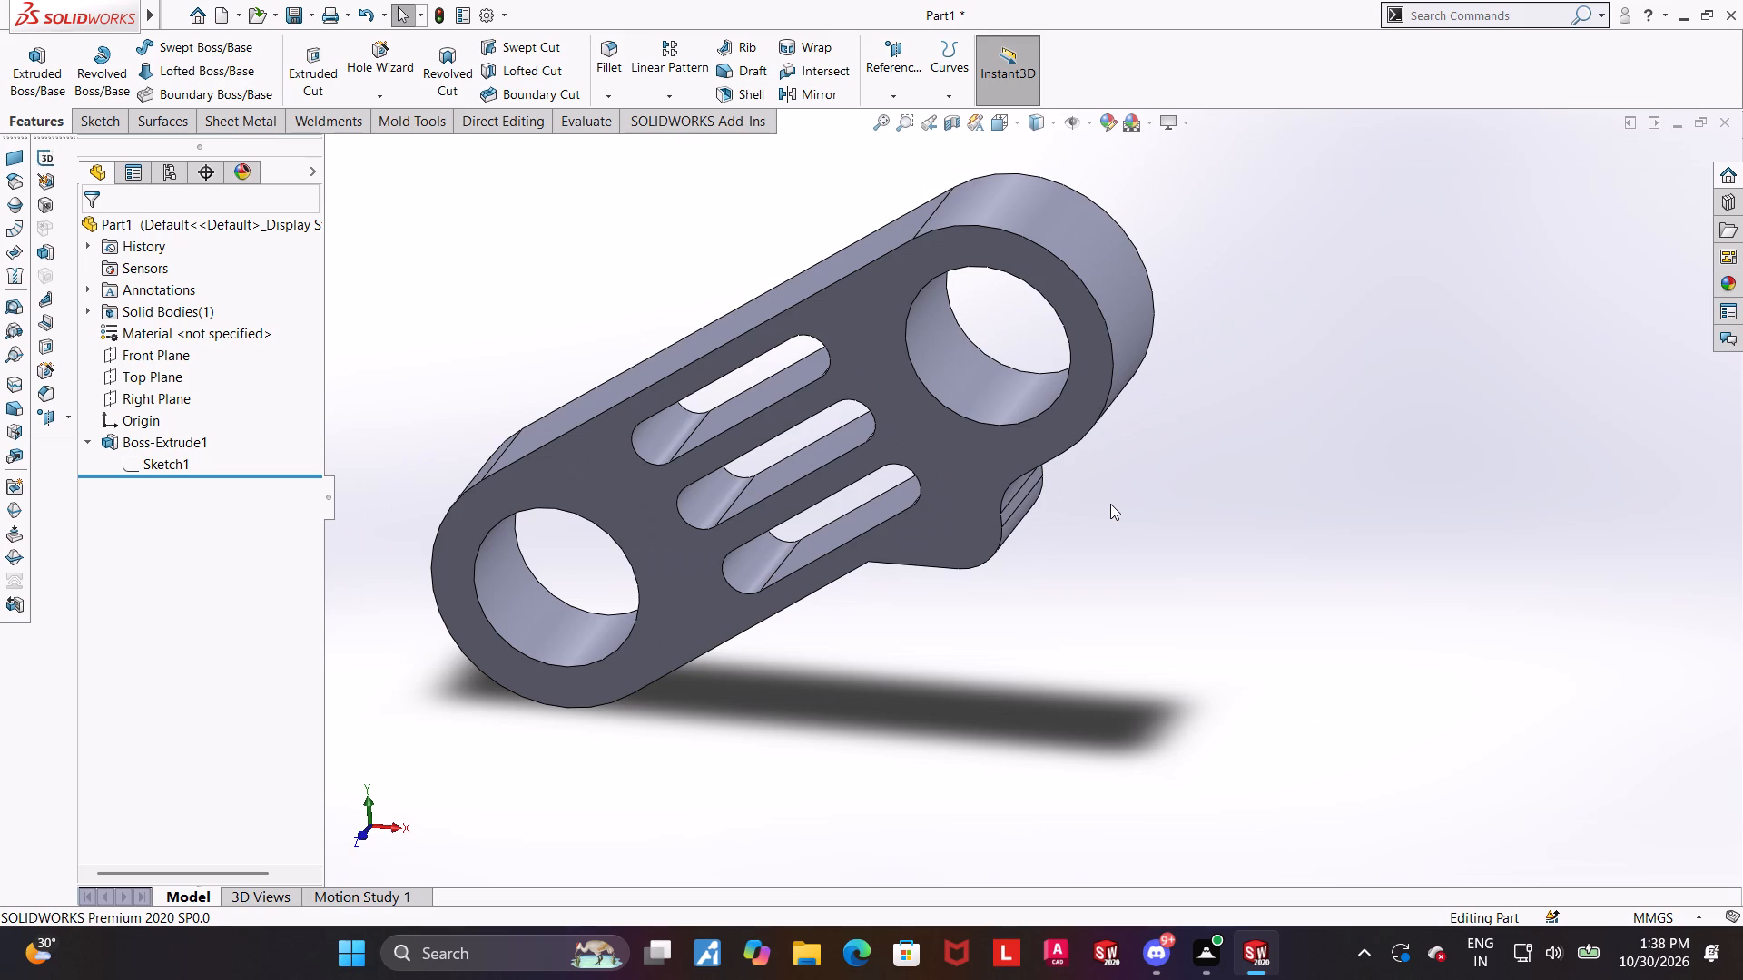
{"action": "scroll", "coordinate": [1110, 504], "scroll_direction": "up", "scroll_amount": 1}
{"action": "scroll", "coordinate": [1110, 504], "scroll_direction": "down", "scroll_amount": 1}
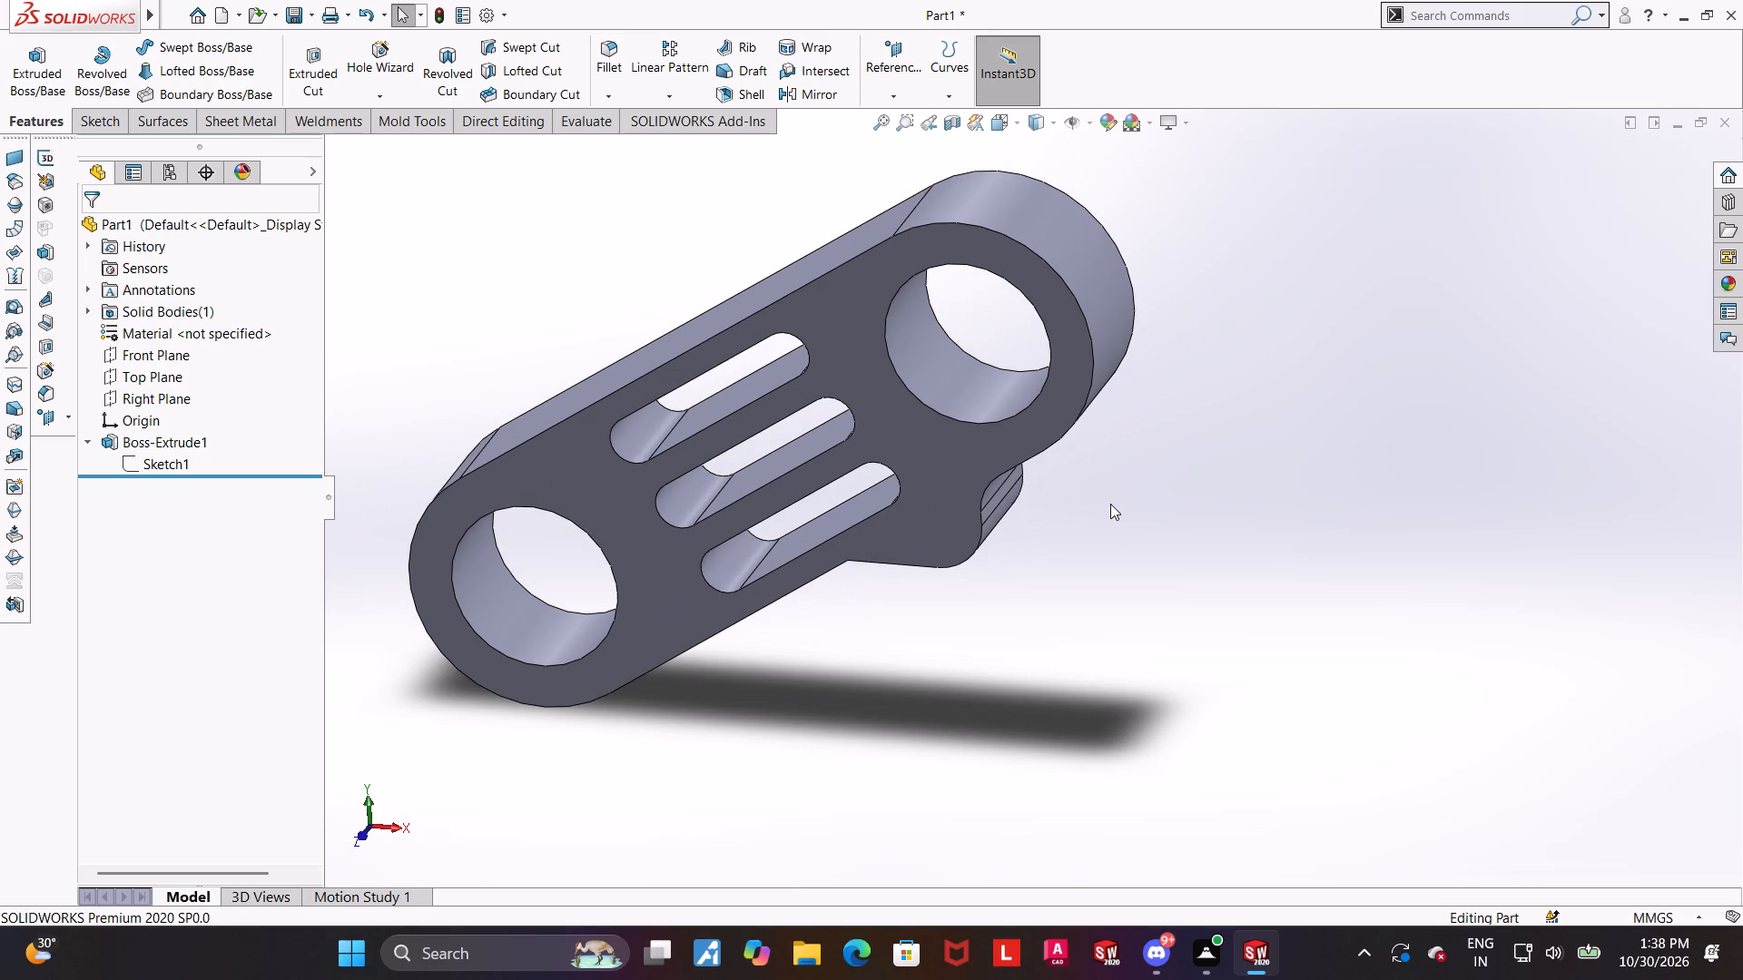
{"action": "scroll", "coordinate": [1110, 504], "scroll_direction": "up", "scroll_amount": 1}
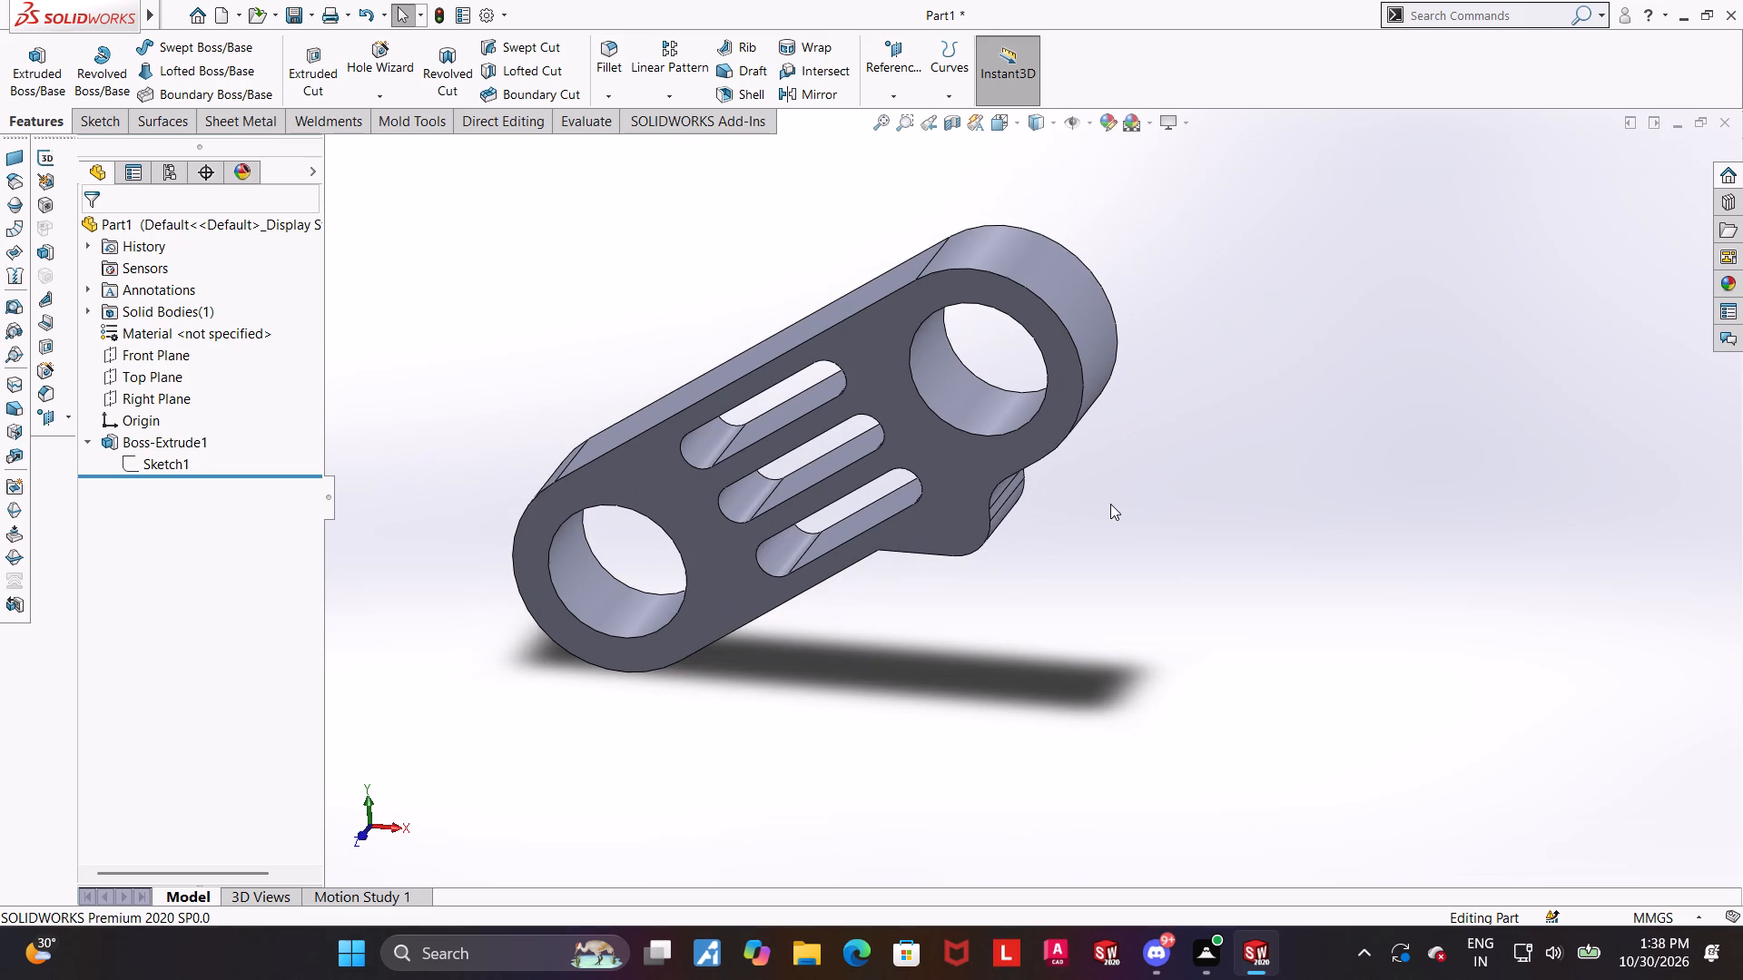
{"action": "scroll", "coordinate": [1110, 504], "scroll_direction": "down", "scroll_amount": 1}
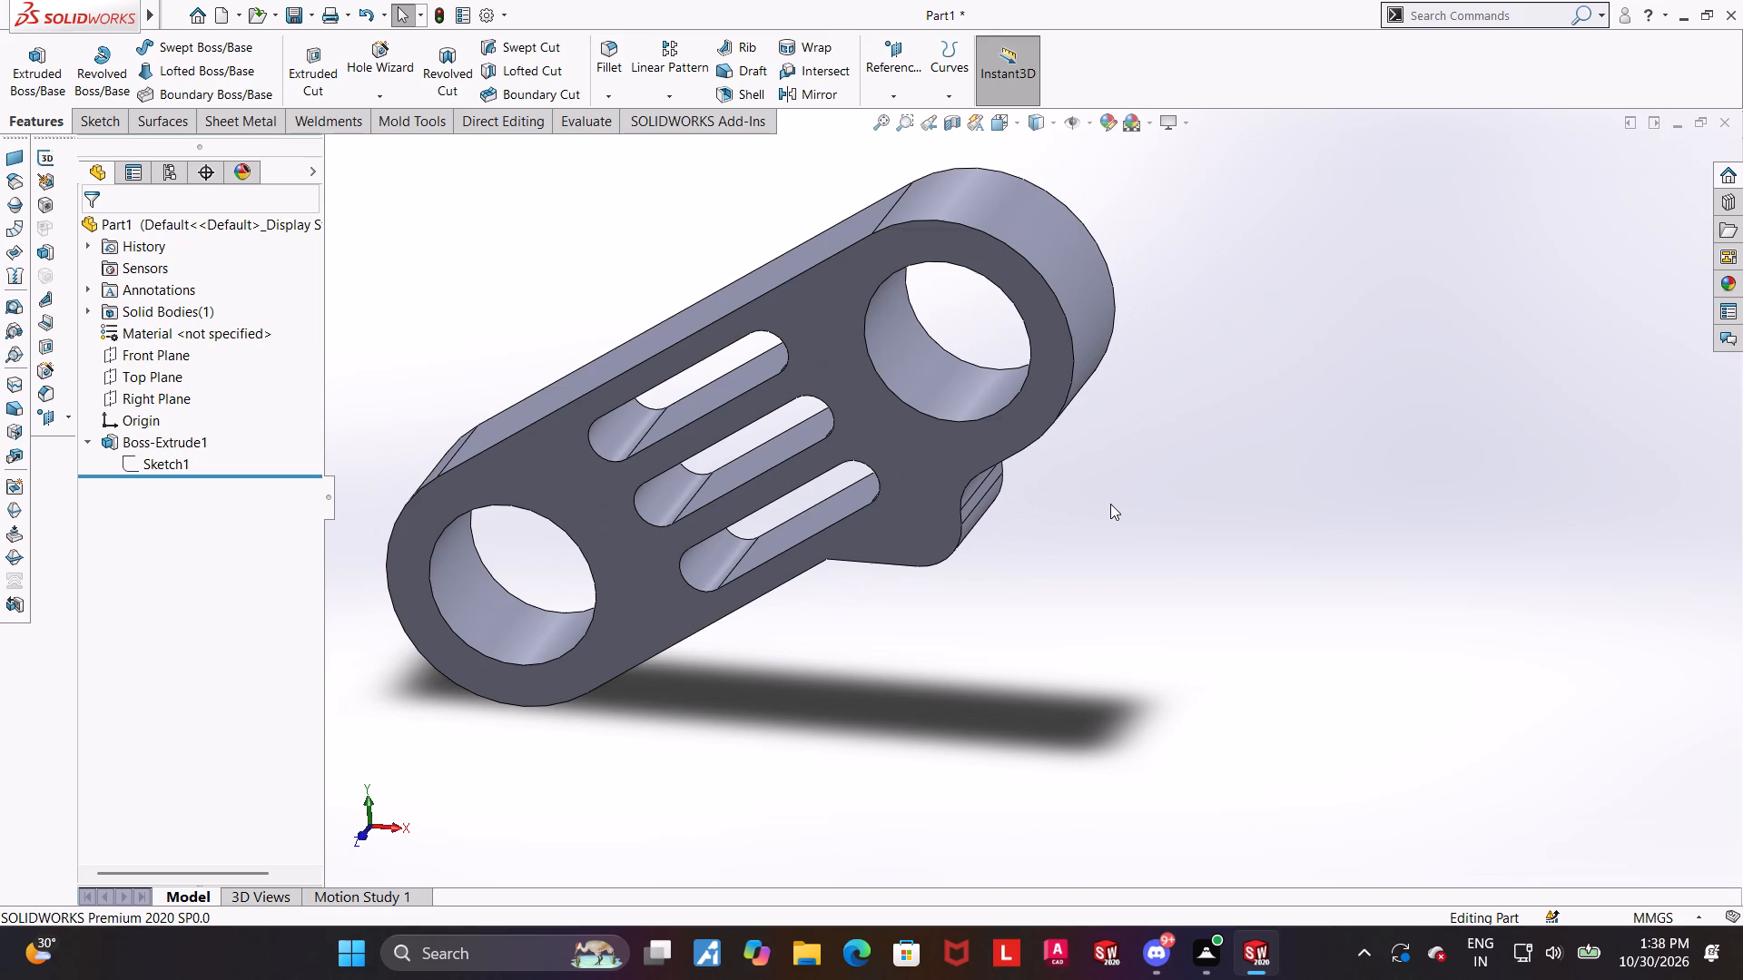
{"action": "scroll", "coordinate": [1110, 504], "scroll_direction": "up", "scroll_amount": 1}
{"action": "middle_click_drag", "start_coordinate": [1016, 515], "coordinate": [1007, 513]}
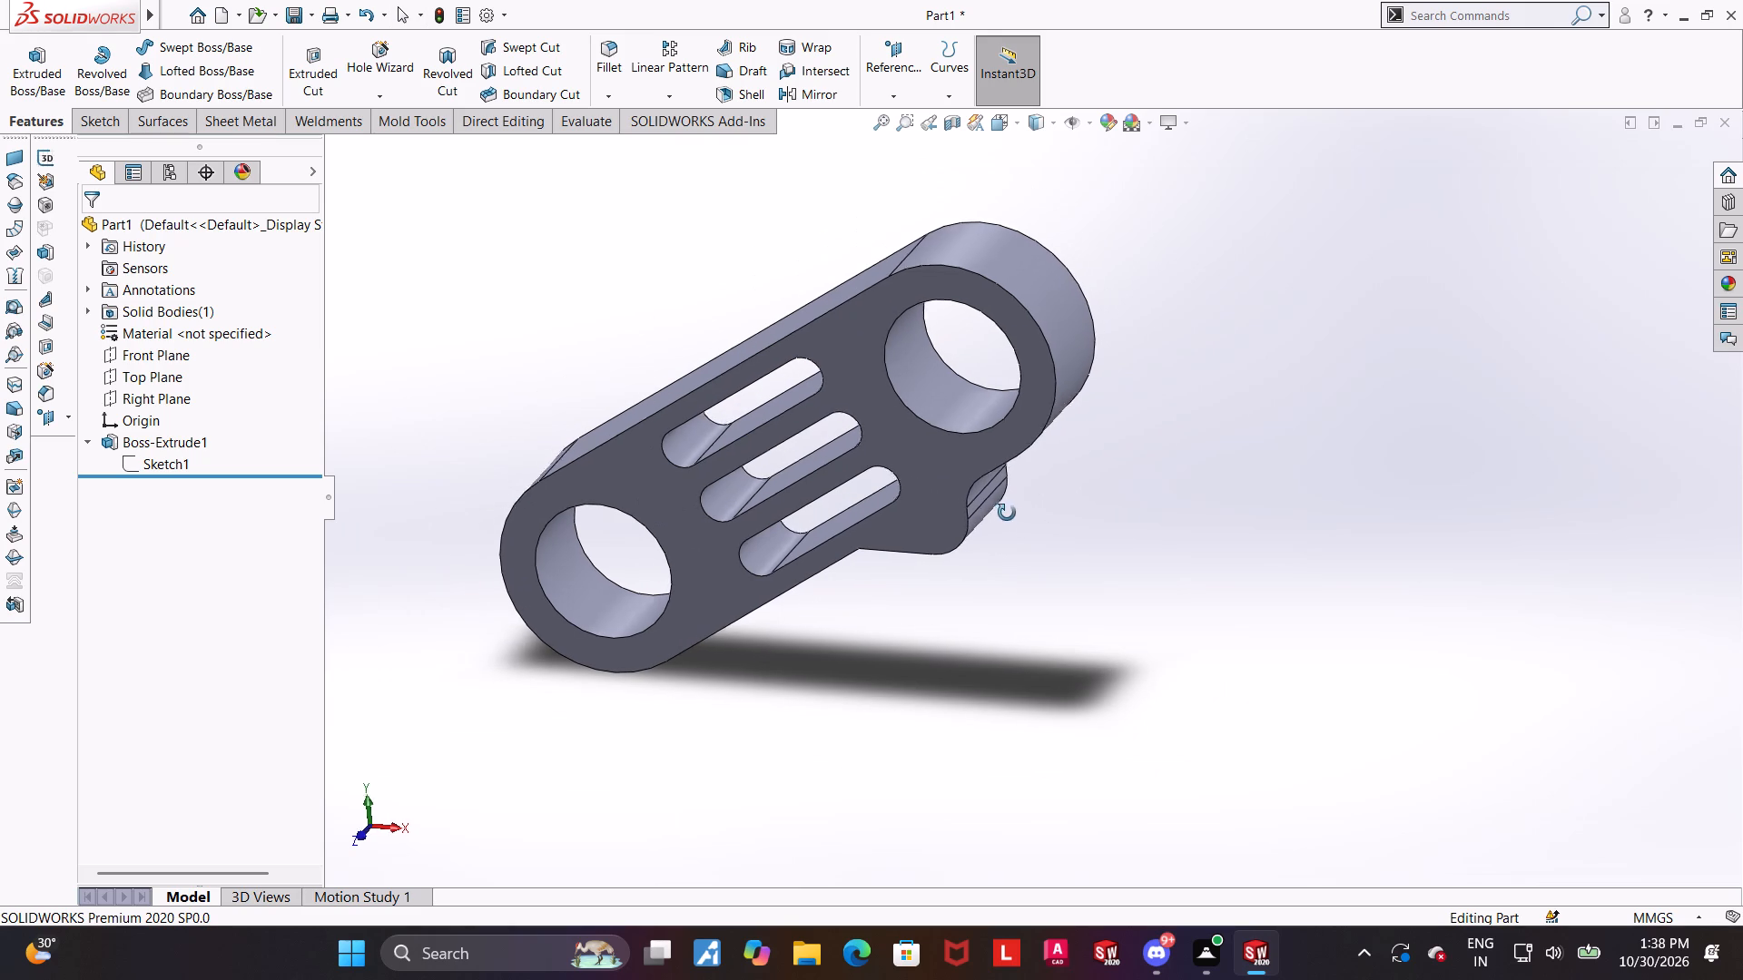
{"action": "middle_click_drag", "start_coordinate": [1007, 513], "coordinate": [987, 510]}
{"action": "scroll", "coordinate": [987, 510], "scroll_direction": "up", "scroll_amount": 1}
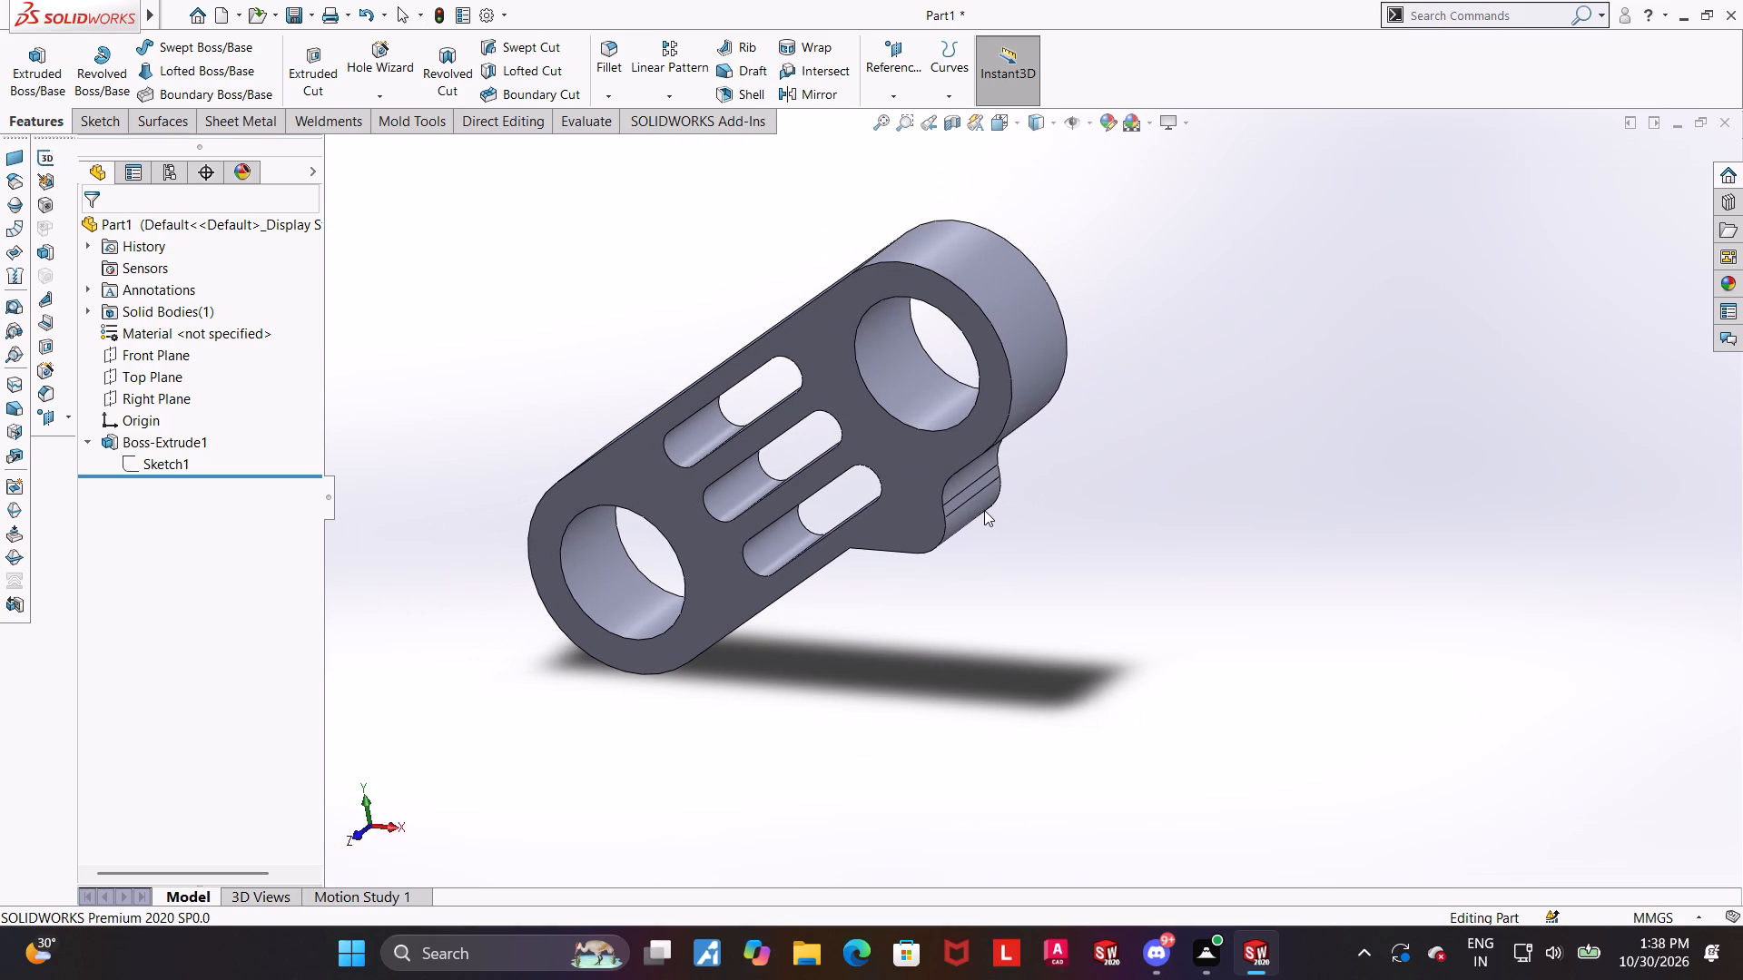
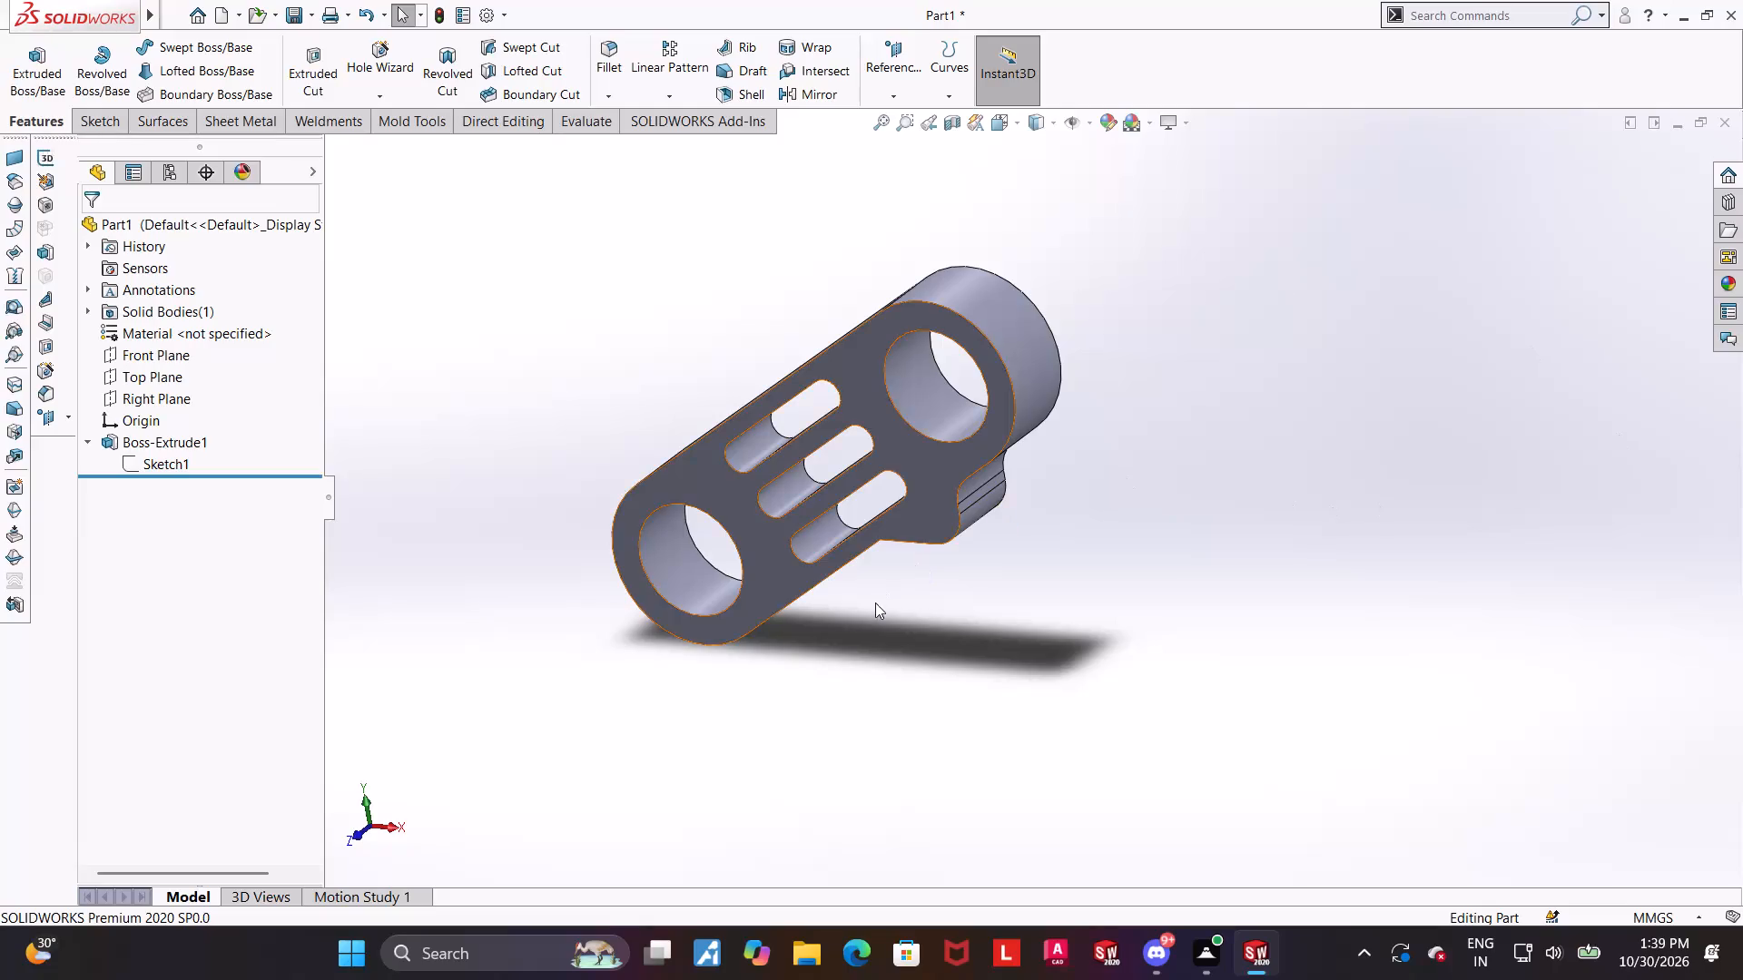
Open a new sketch on the Front Plane.
{"action": "scroll", "coordinate": [908, 448], "scroll_direction": "up", "scroll_amount": 2}
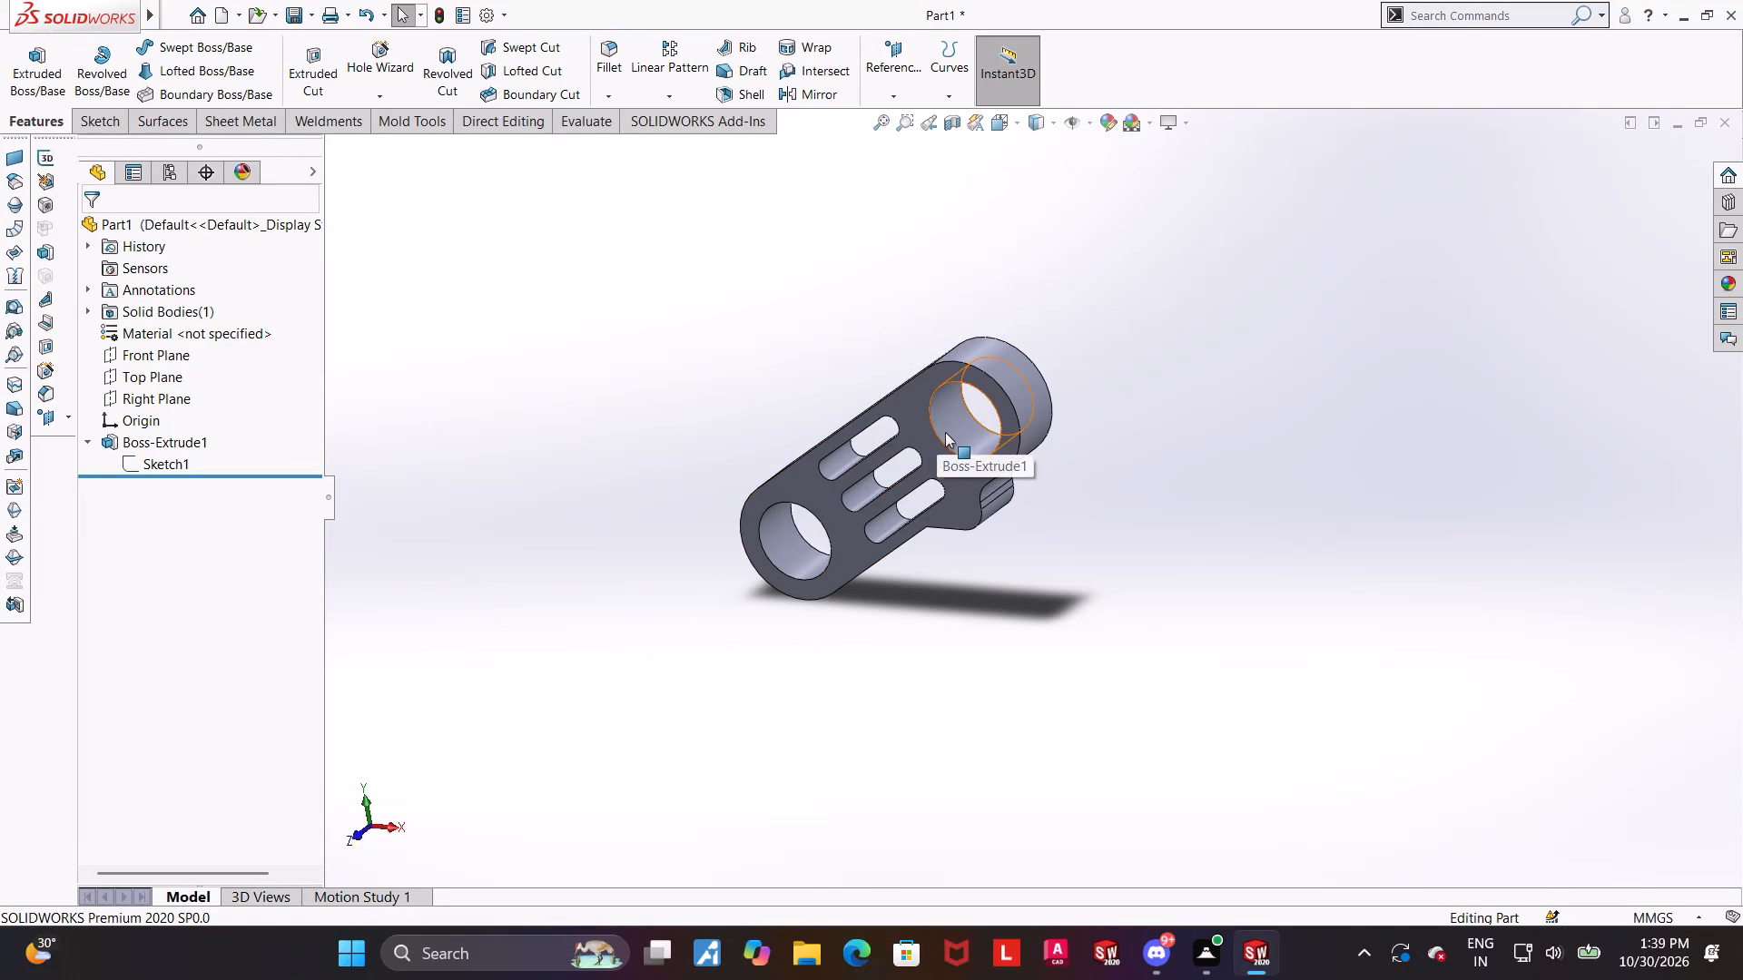
{"action": "middle_click_drag", "start_coordinate": [945, 432], "coordinate": [979, 419]}
{"action": "middle_click_drag", "start_coordinate": [1060, 513], "coordinate": [1042, 515]}
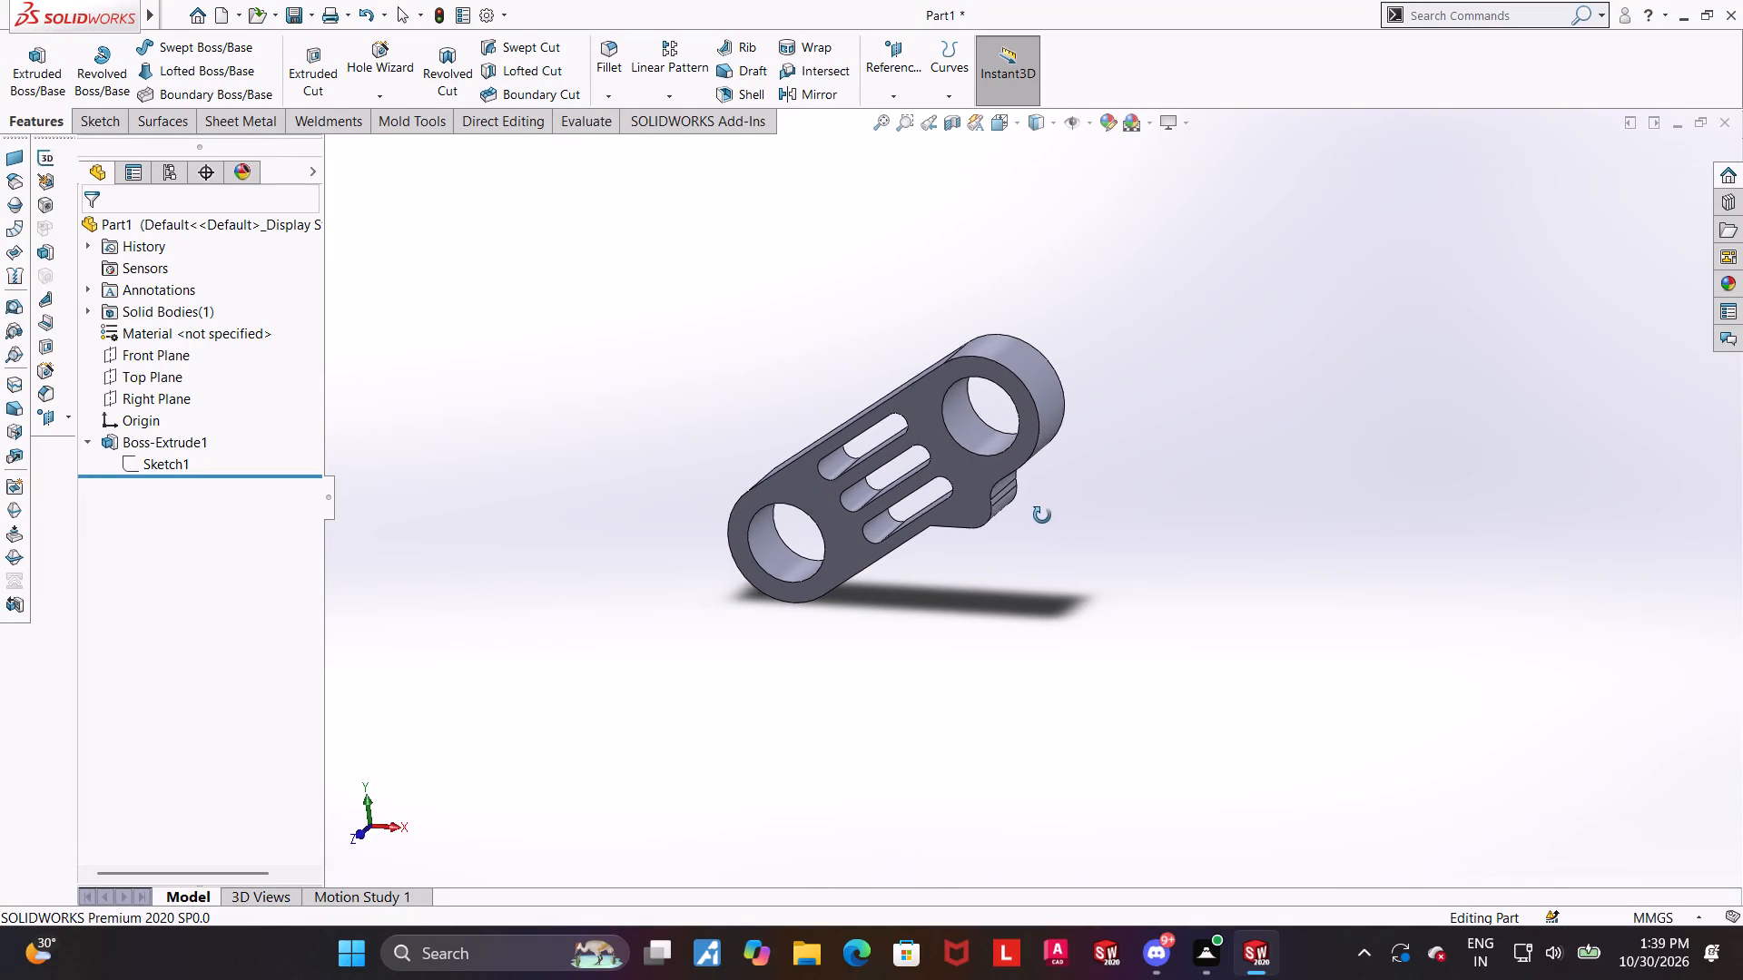
{"action": "middle_click_drag", "start_coordinate": [1042, 515], "coordinate": [1029, 525]}
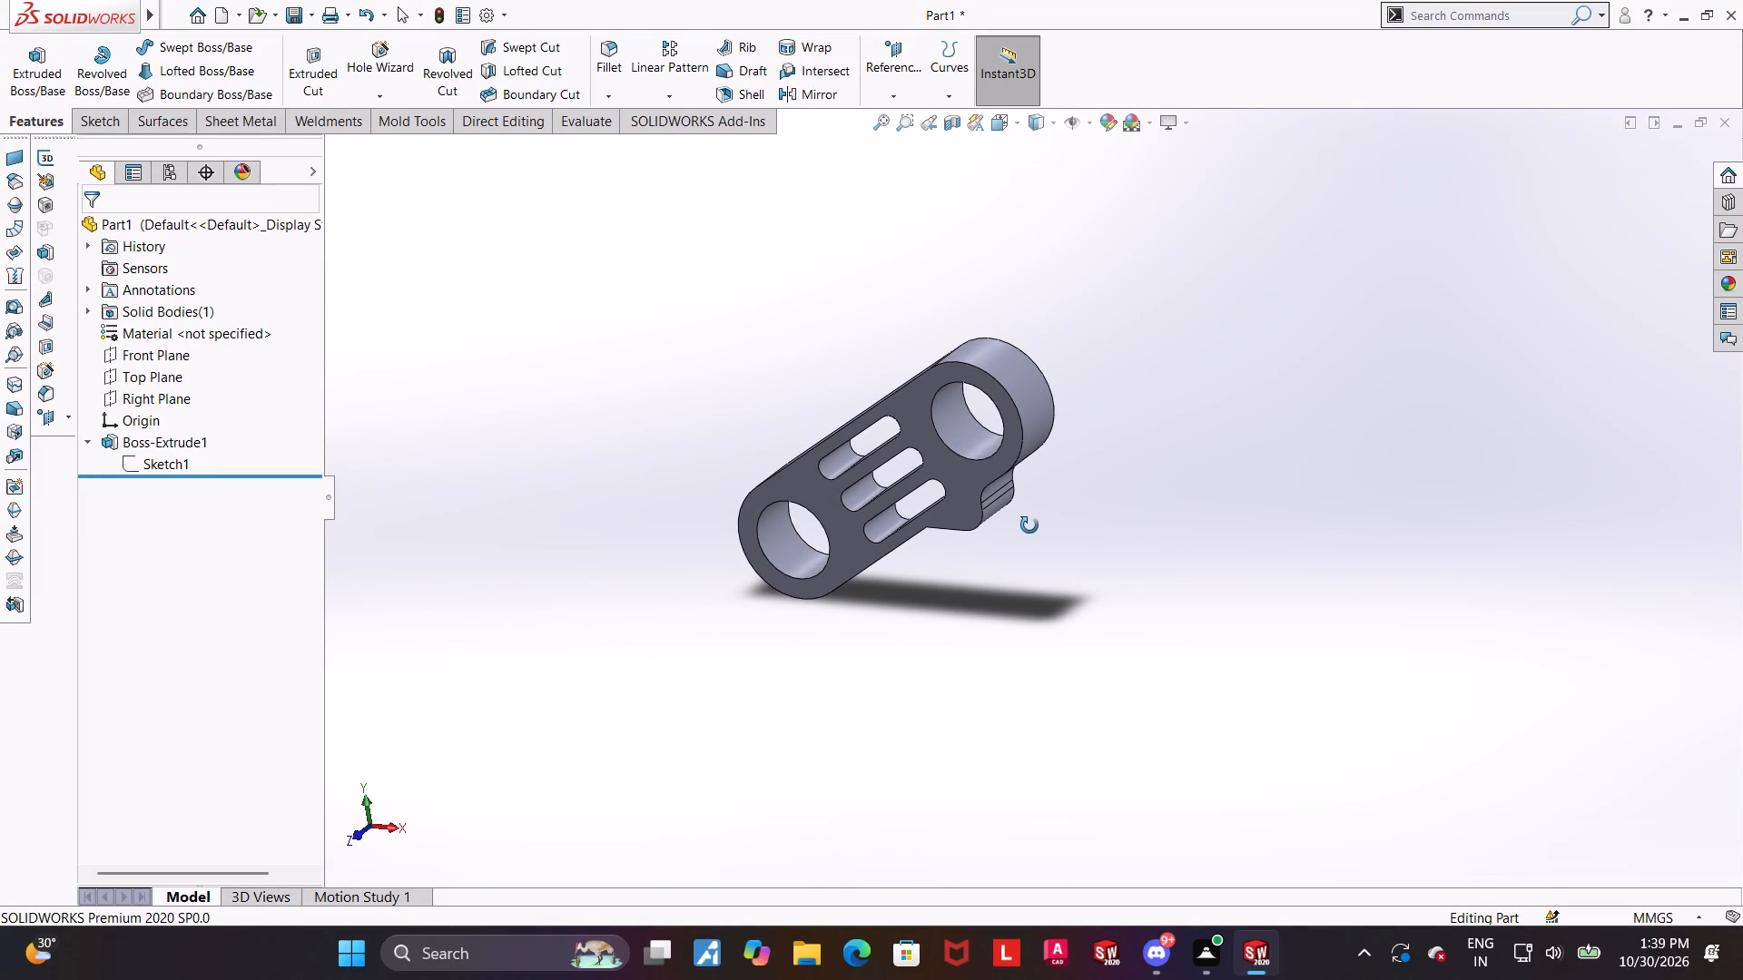
{"action": "middle_click_drag", "start_coordinate": [1029, 525], "coordinate": [1032, 516]}
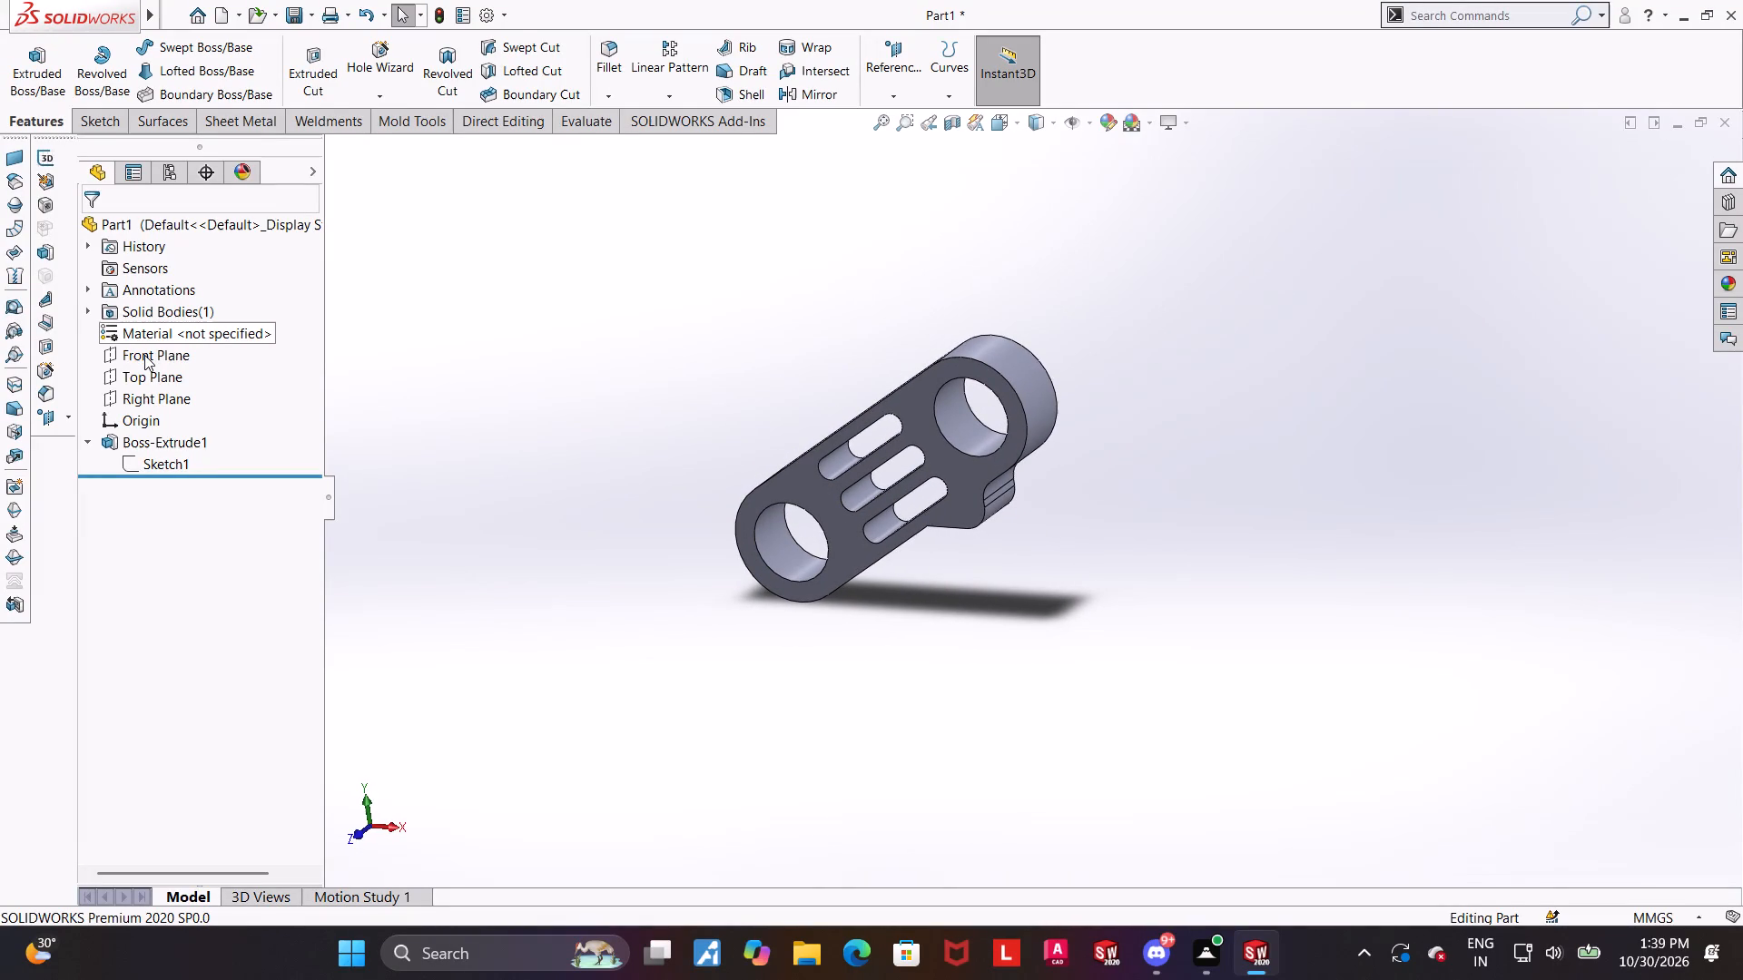
{"action": "middle_click_drag", "start_coordinate": [822, 485], "coordinate": [813, 534]}
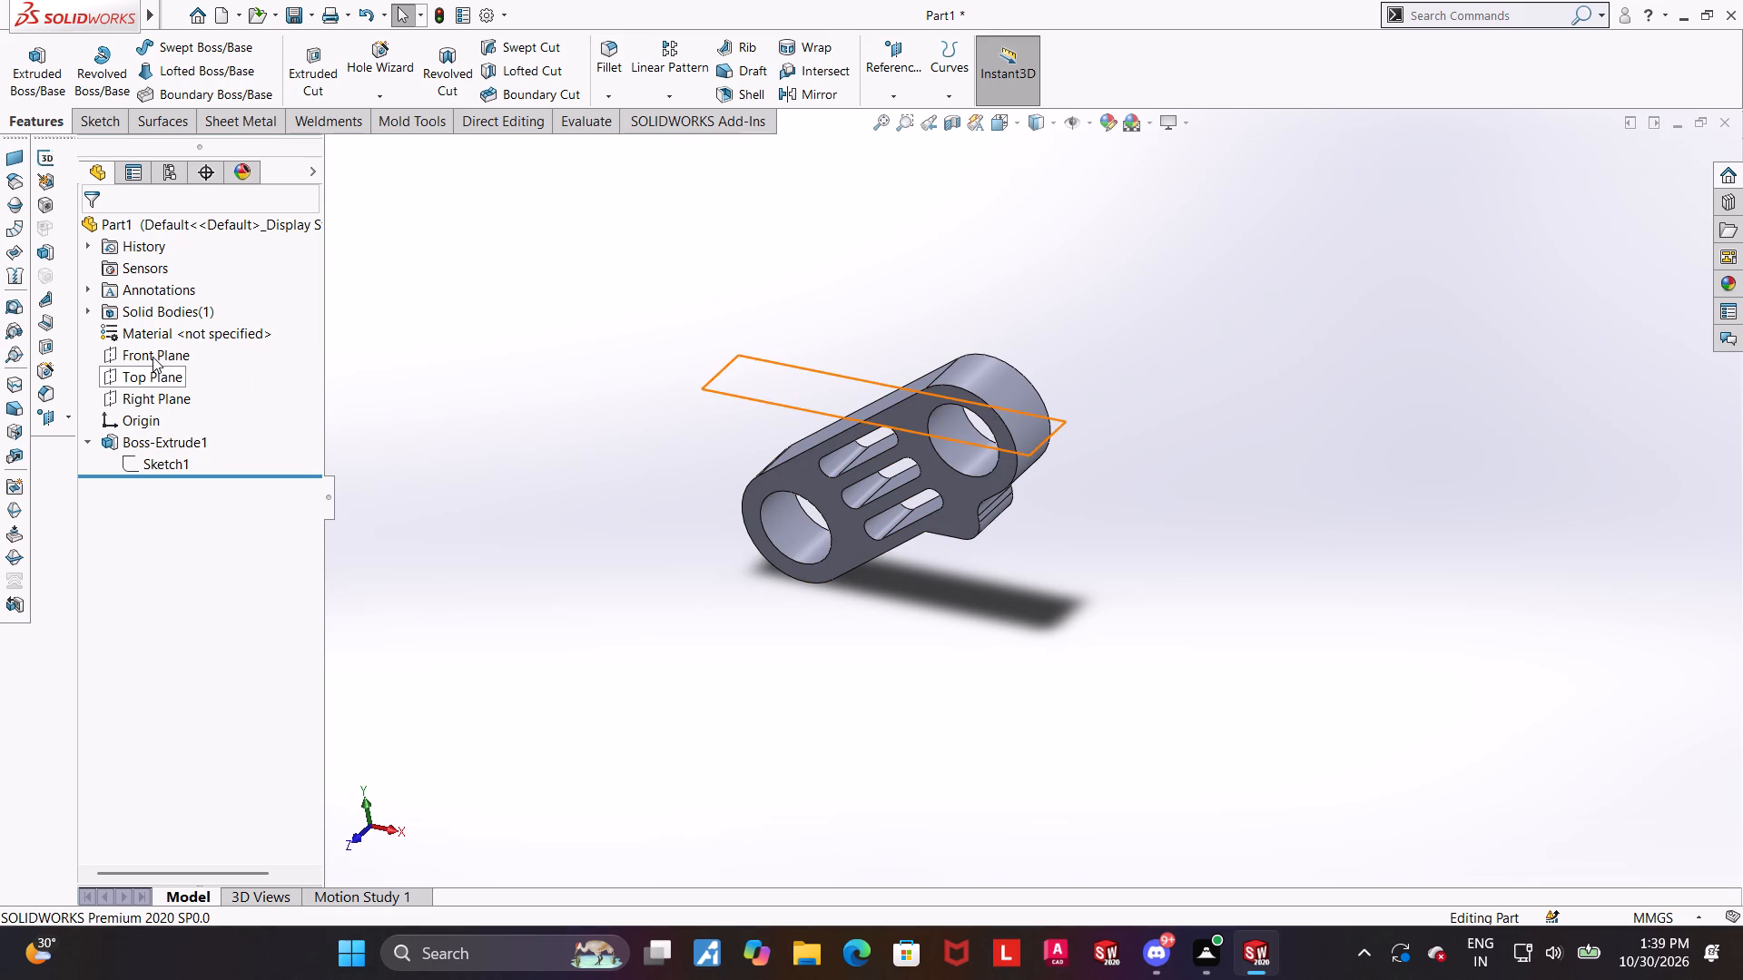
{"action": "left_click", "coordinate": [153, 357]}
{"action": "middle_click_drag", "start_coordinate": [675, 479], "coordinate": [696, 435]}
{"action": "left_click", "coordinate": [169, 364]}
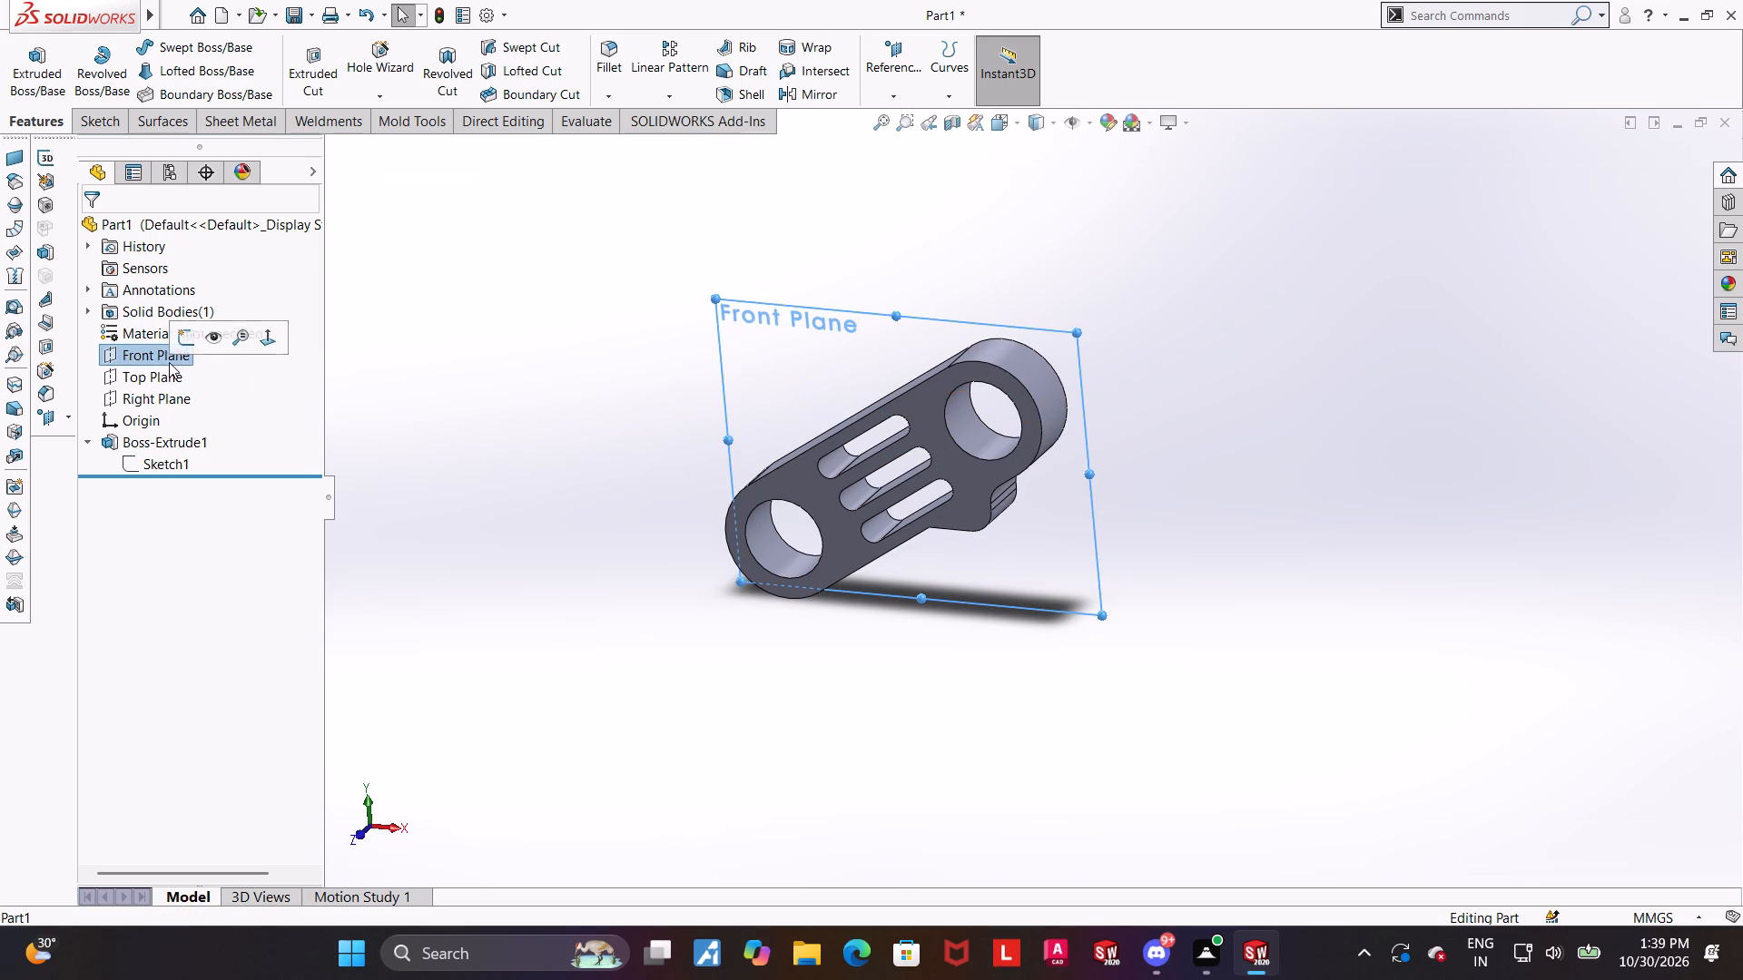
{"action": "left_click", "coordinate": [173, 336]}
{"action": "left_click", "coordinate": [311, 381]}
{"action": "left_click", "coordinate": [185, 358]}
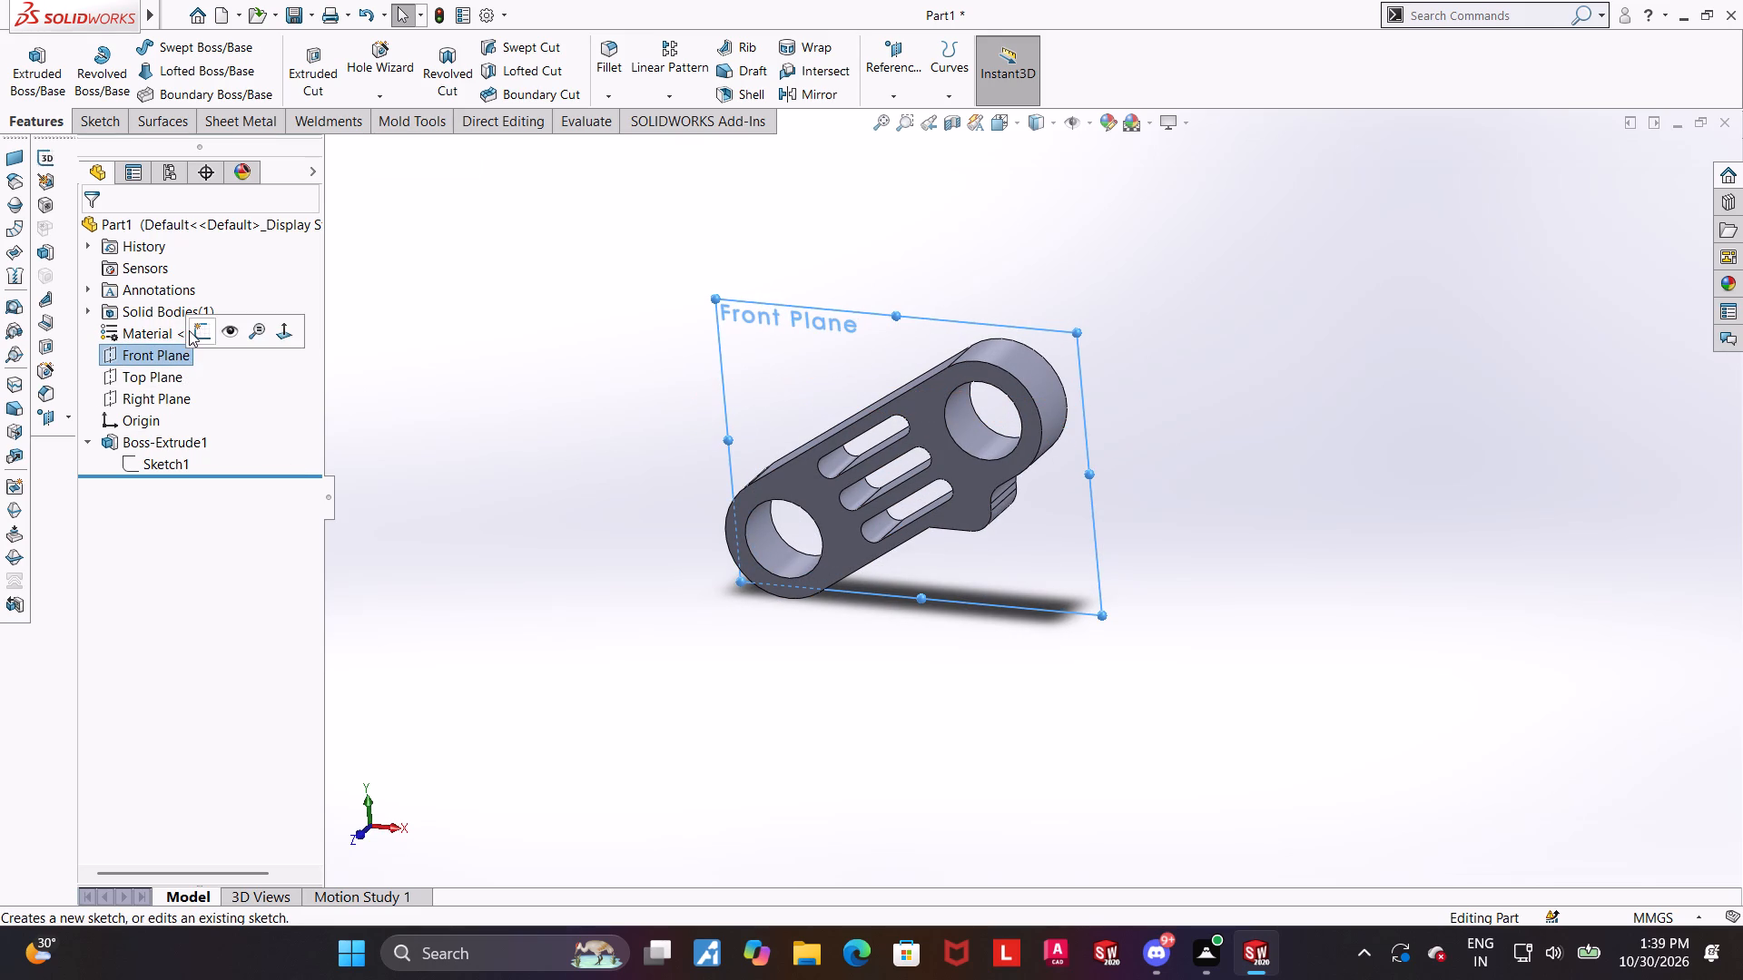
{"action": "left_click", "coordinate": [201, 328]}
{"action": "left_click", "coordinate": [522, 445]}
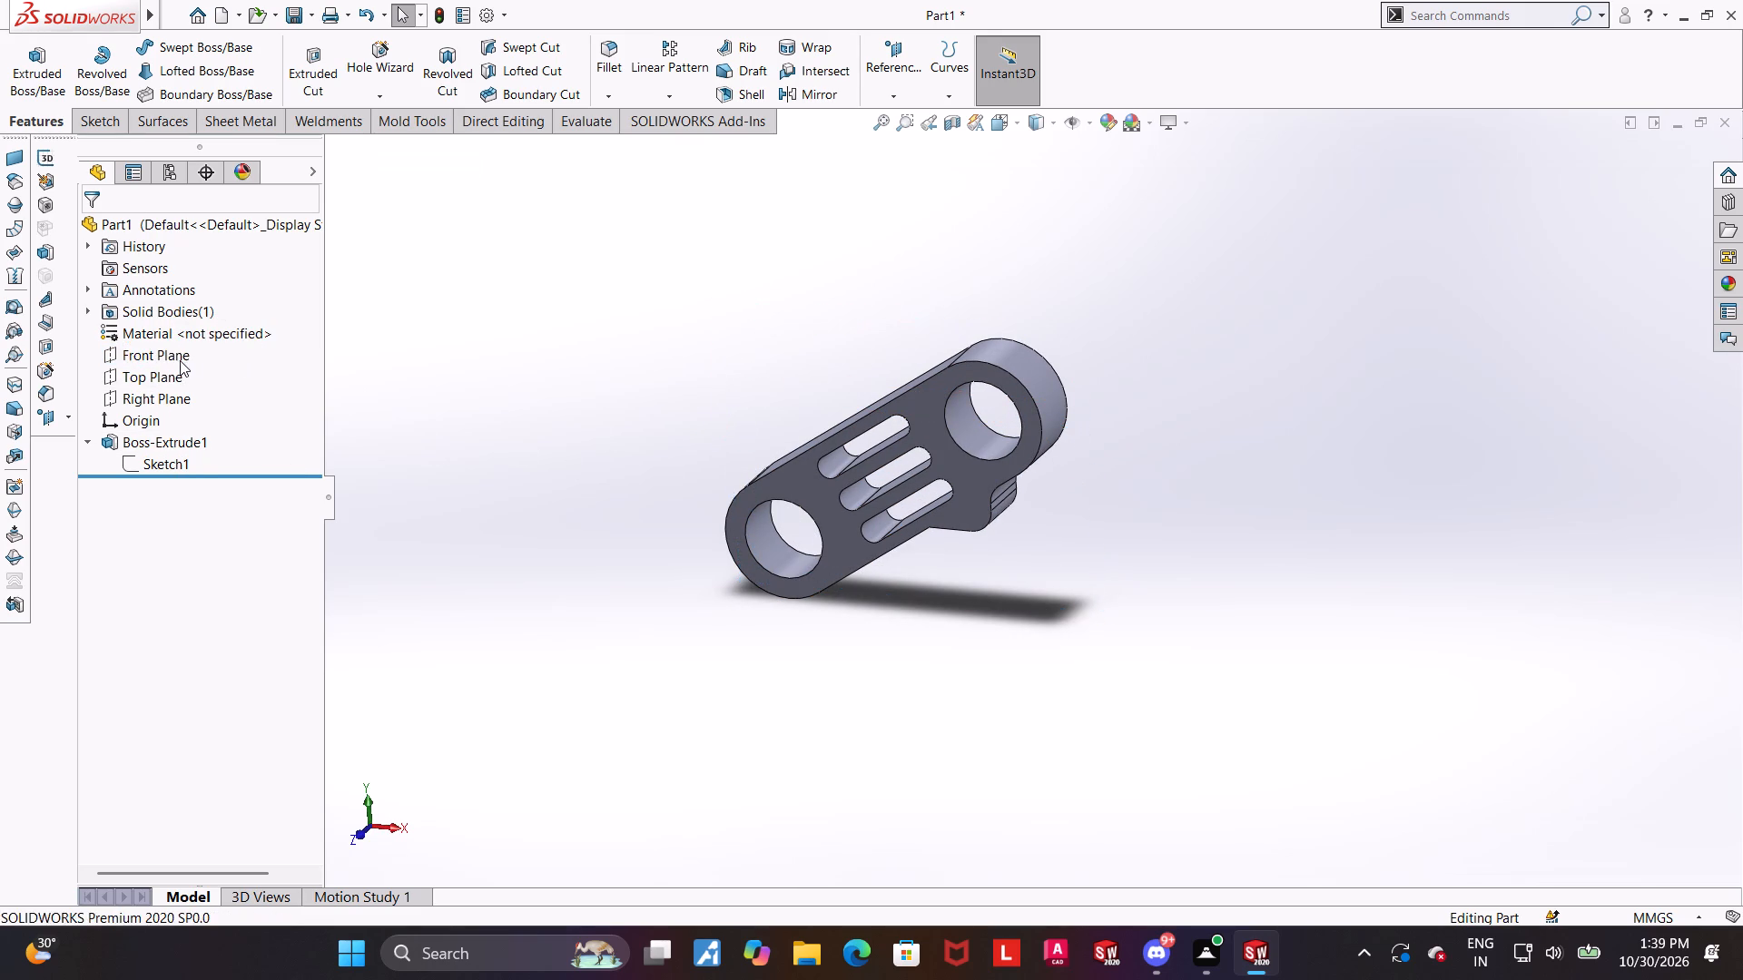
{"action": "left_click", "coordinate": [180, 360]}
{"action": "left_click", "coordinate": [193, 331]}
{"action": "left_click", "coordinate": [145, 490]}
{"action": "left_click", "coordinate": [187, 471]}
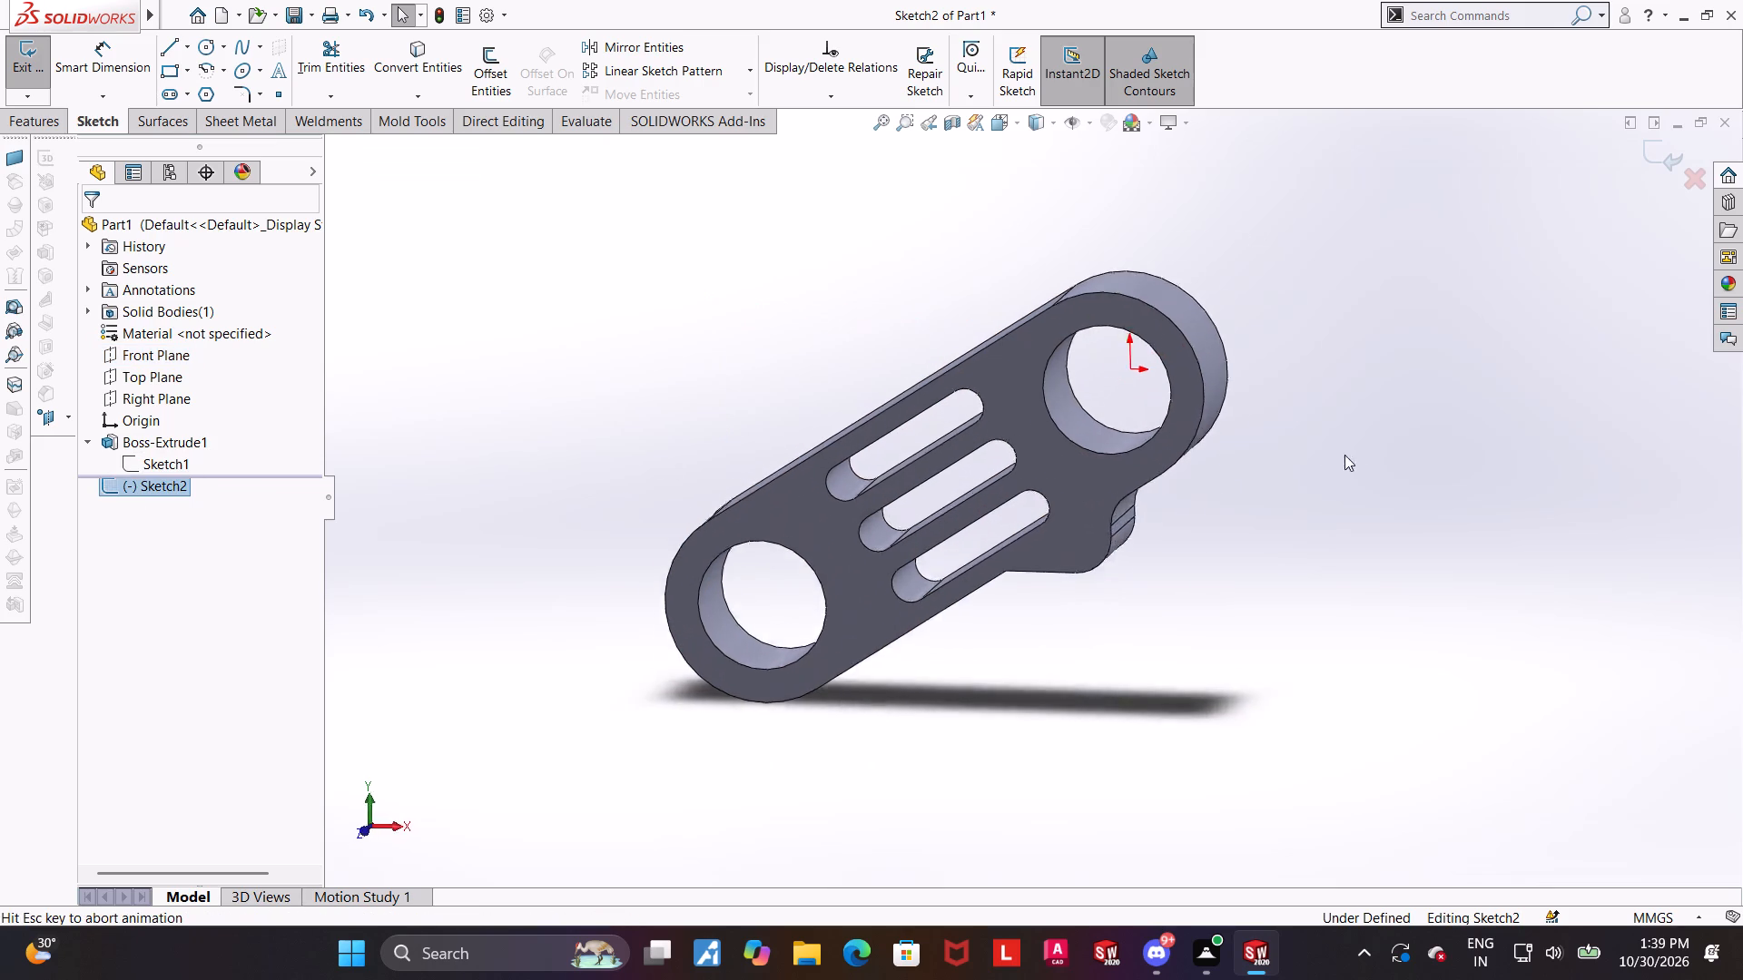
Sketch a vertical line about 50 mm down from the upper rounded end's outermost point, and a line about 41 mm back to the projection's bottom edge.
{"action": "scroll", "coordinate": [1435, 497], "scroll_direction": "up", "scroll_amount": 5}
{"action": "scroll", "coordinate": [1285, 456], "scroll_direction": "down", "scroll_amount": 3}
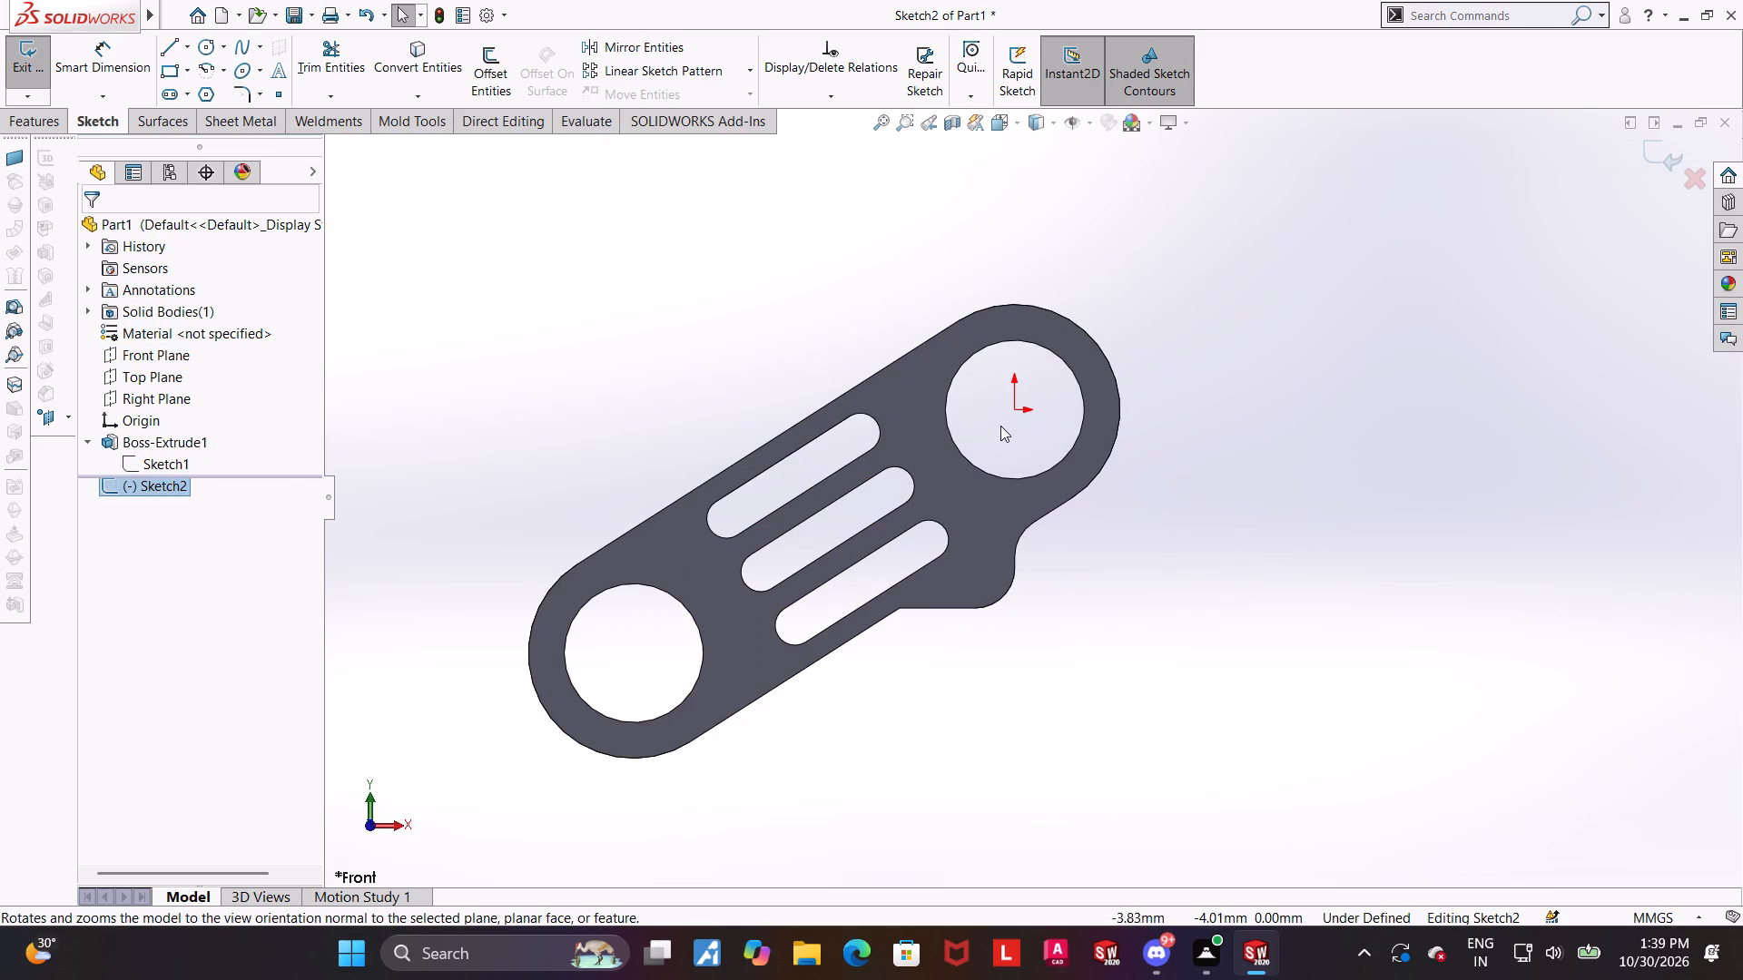
{"action": "scroll", "coordinate": [1004, 430], "scroll_direction": "down", "scroll_amount": 1}
{"action": "left_click", "coordinate": [181, 45]}
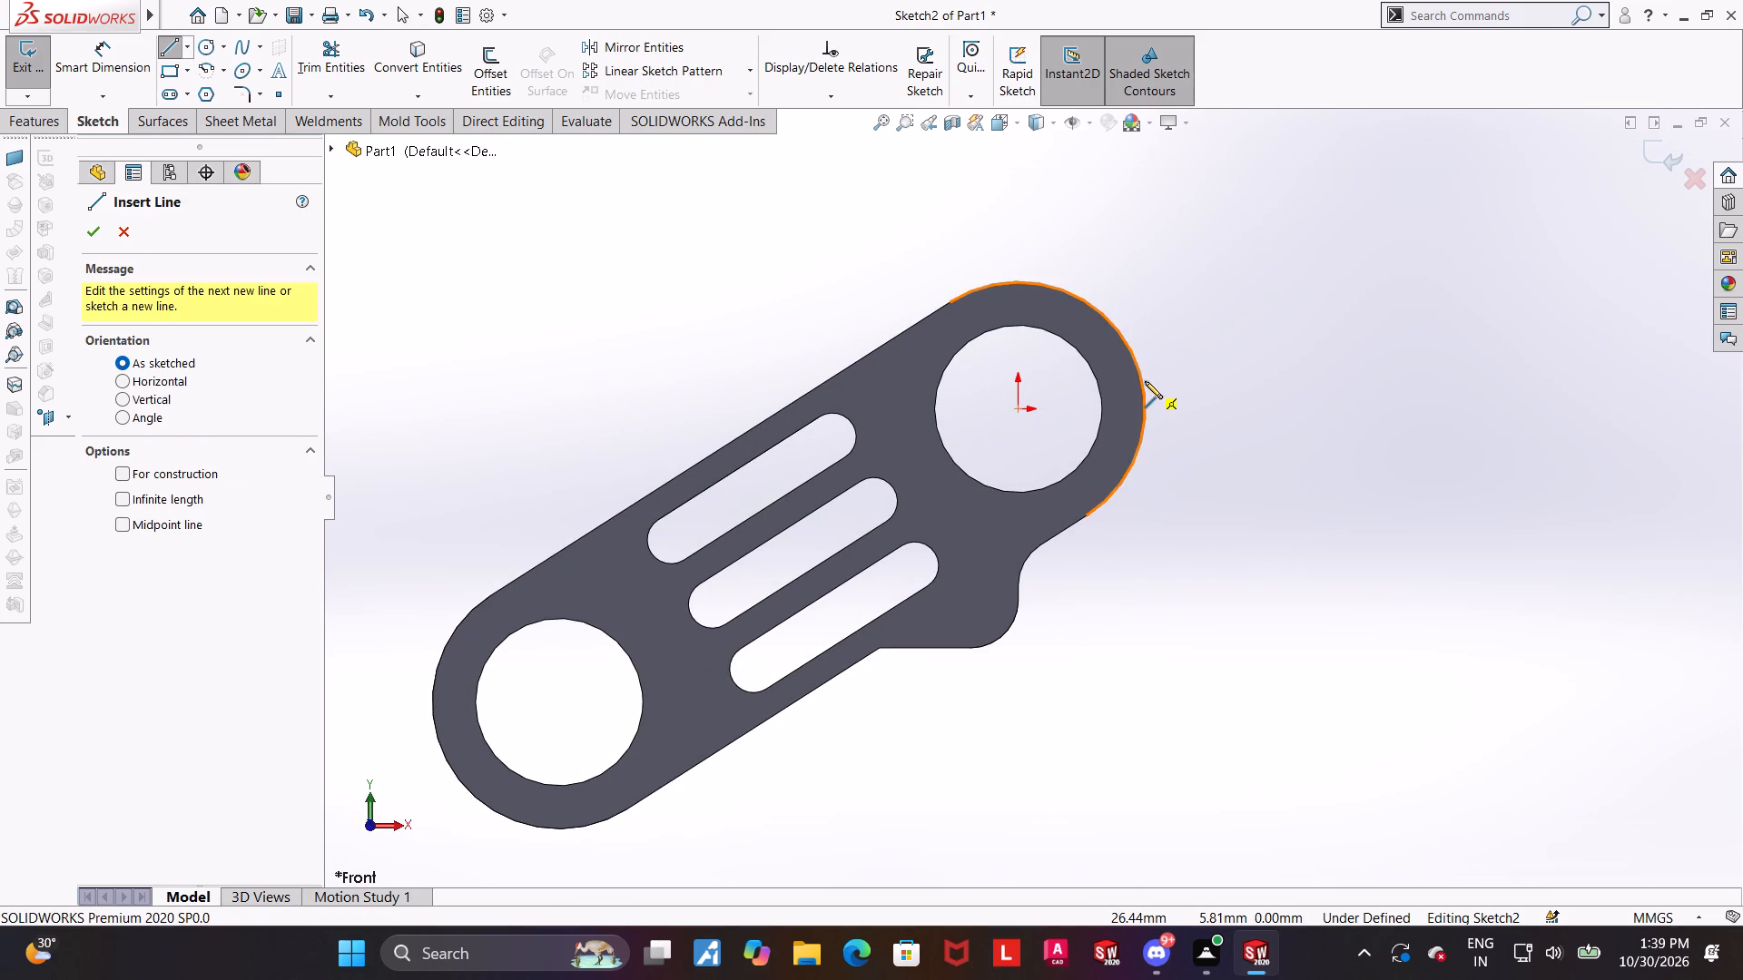
{"action": "left_click", "coordinate": [1145, 381]}
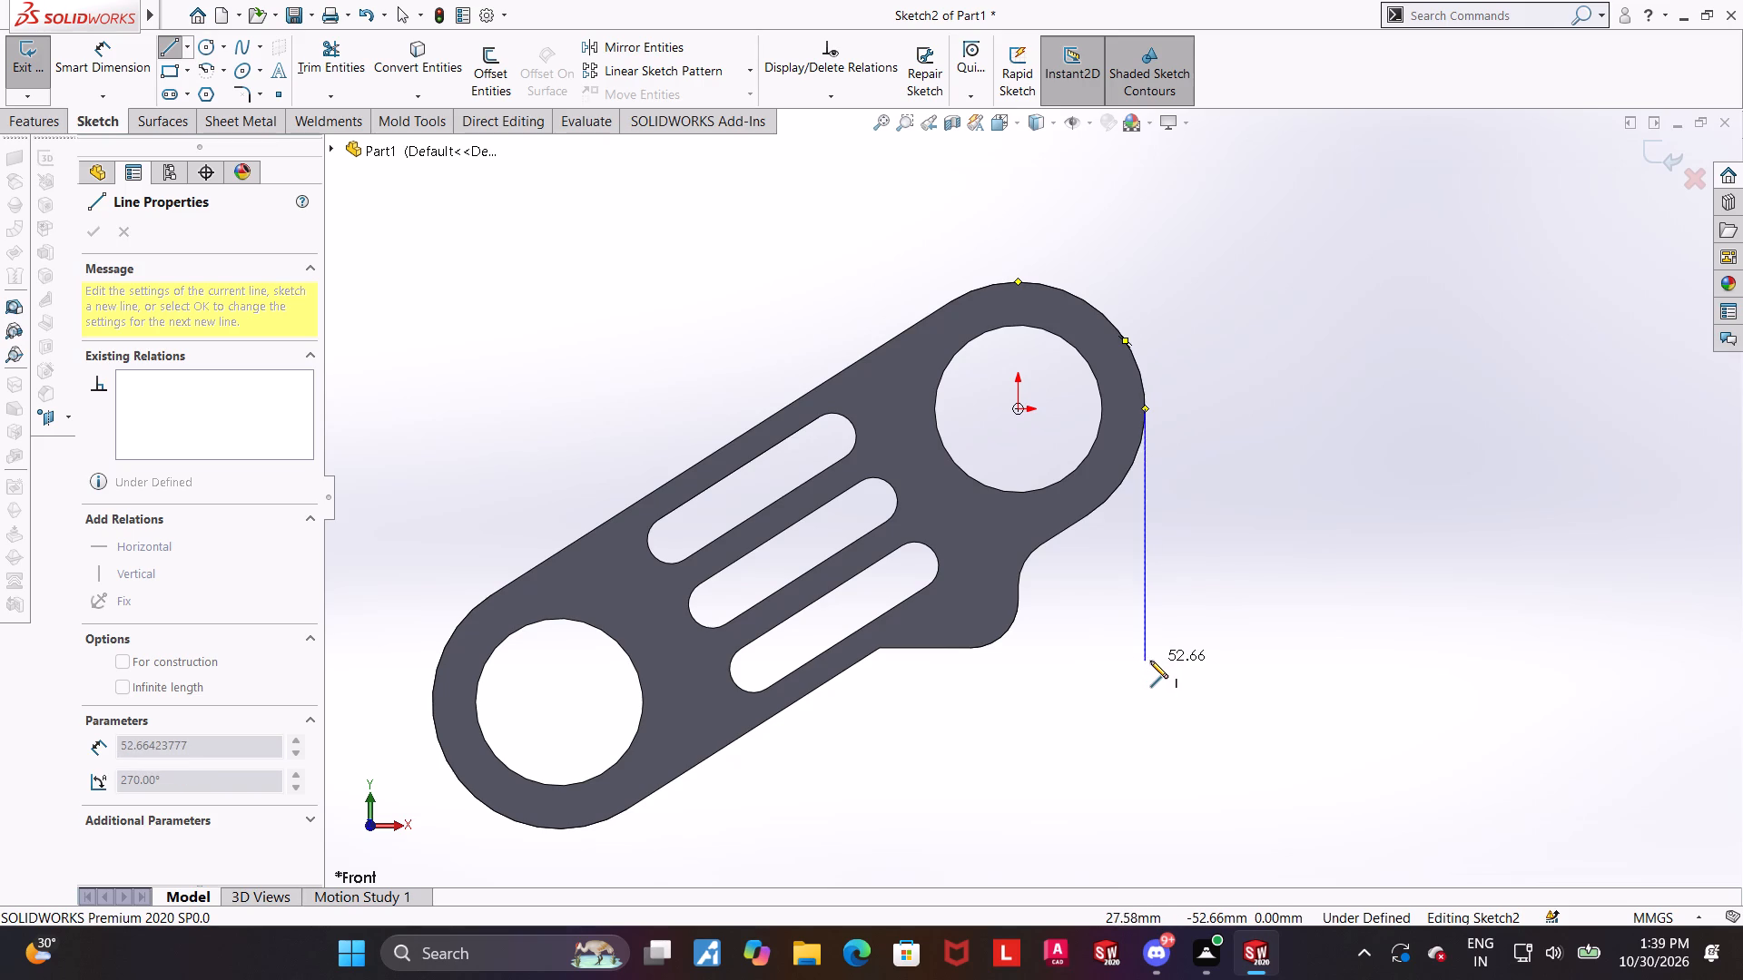
{"action": "left_click", "coordinate": [1140, 642]}
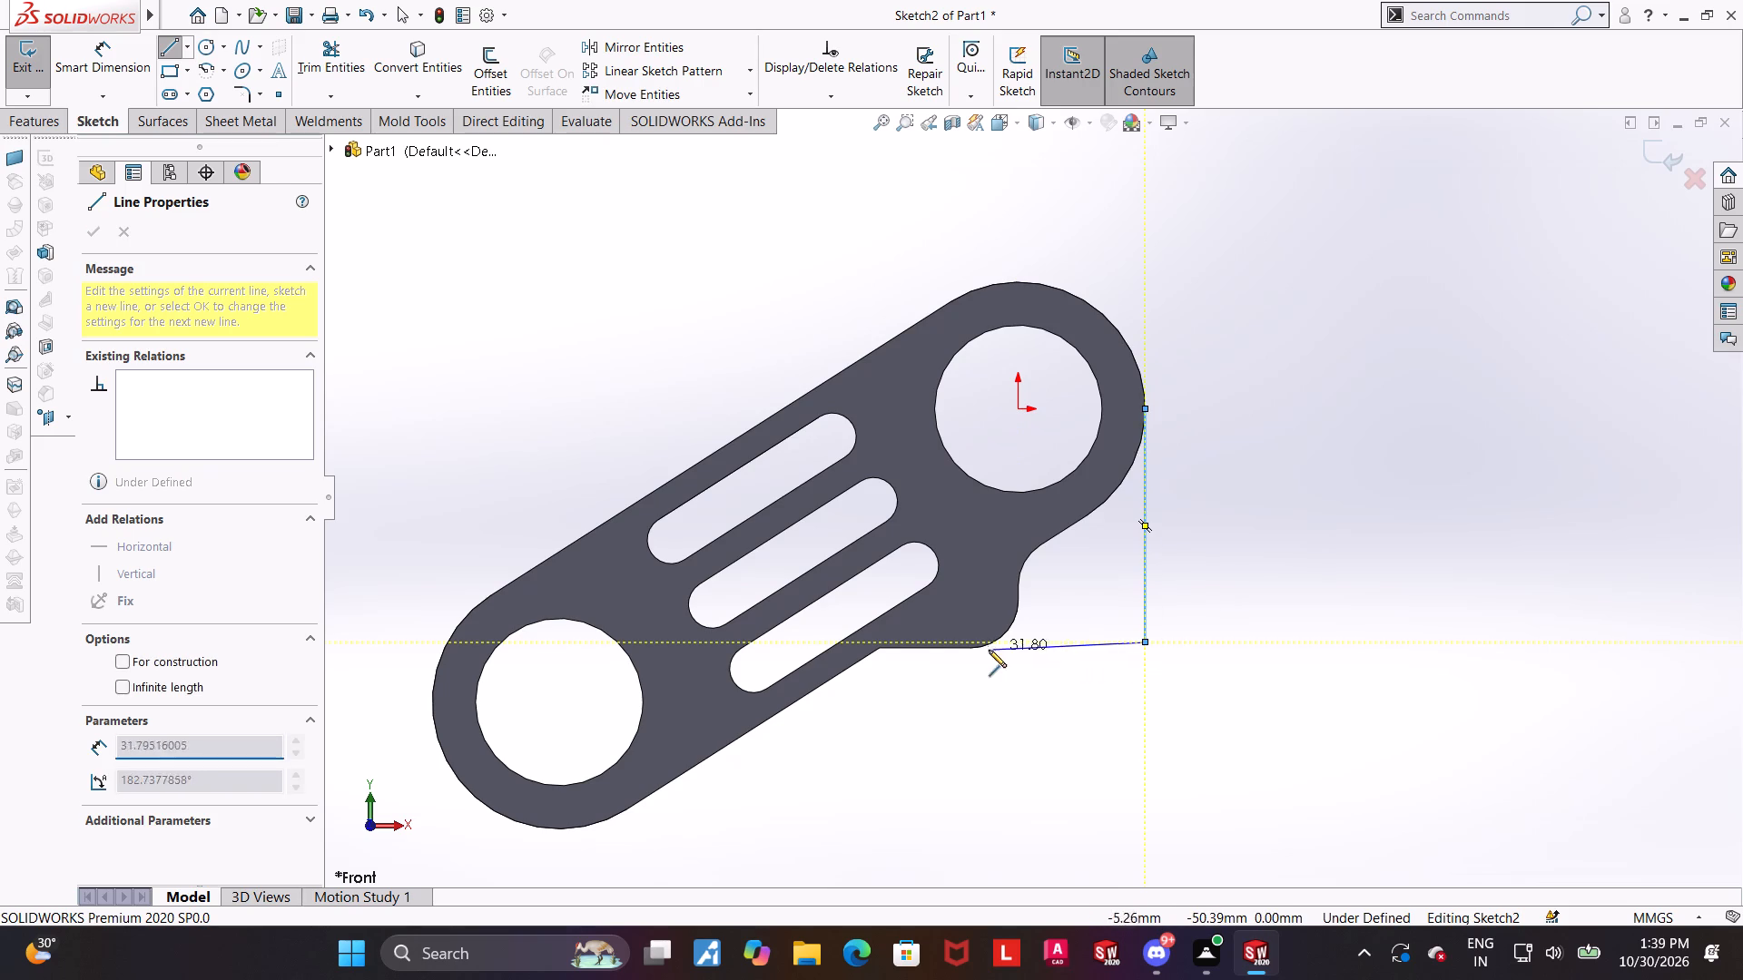
{"action": "left_click", "coordinate": [948, 649]}
{"action": "key", "text": "Escape"}
Constrain the lower line horizontal and collinear with the projection's bottom edge, and relate it to the projection's outer corner arc.
{"action": "left_click", "coordinate": [1030, 646]}
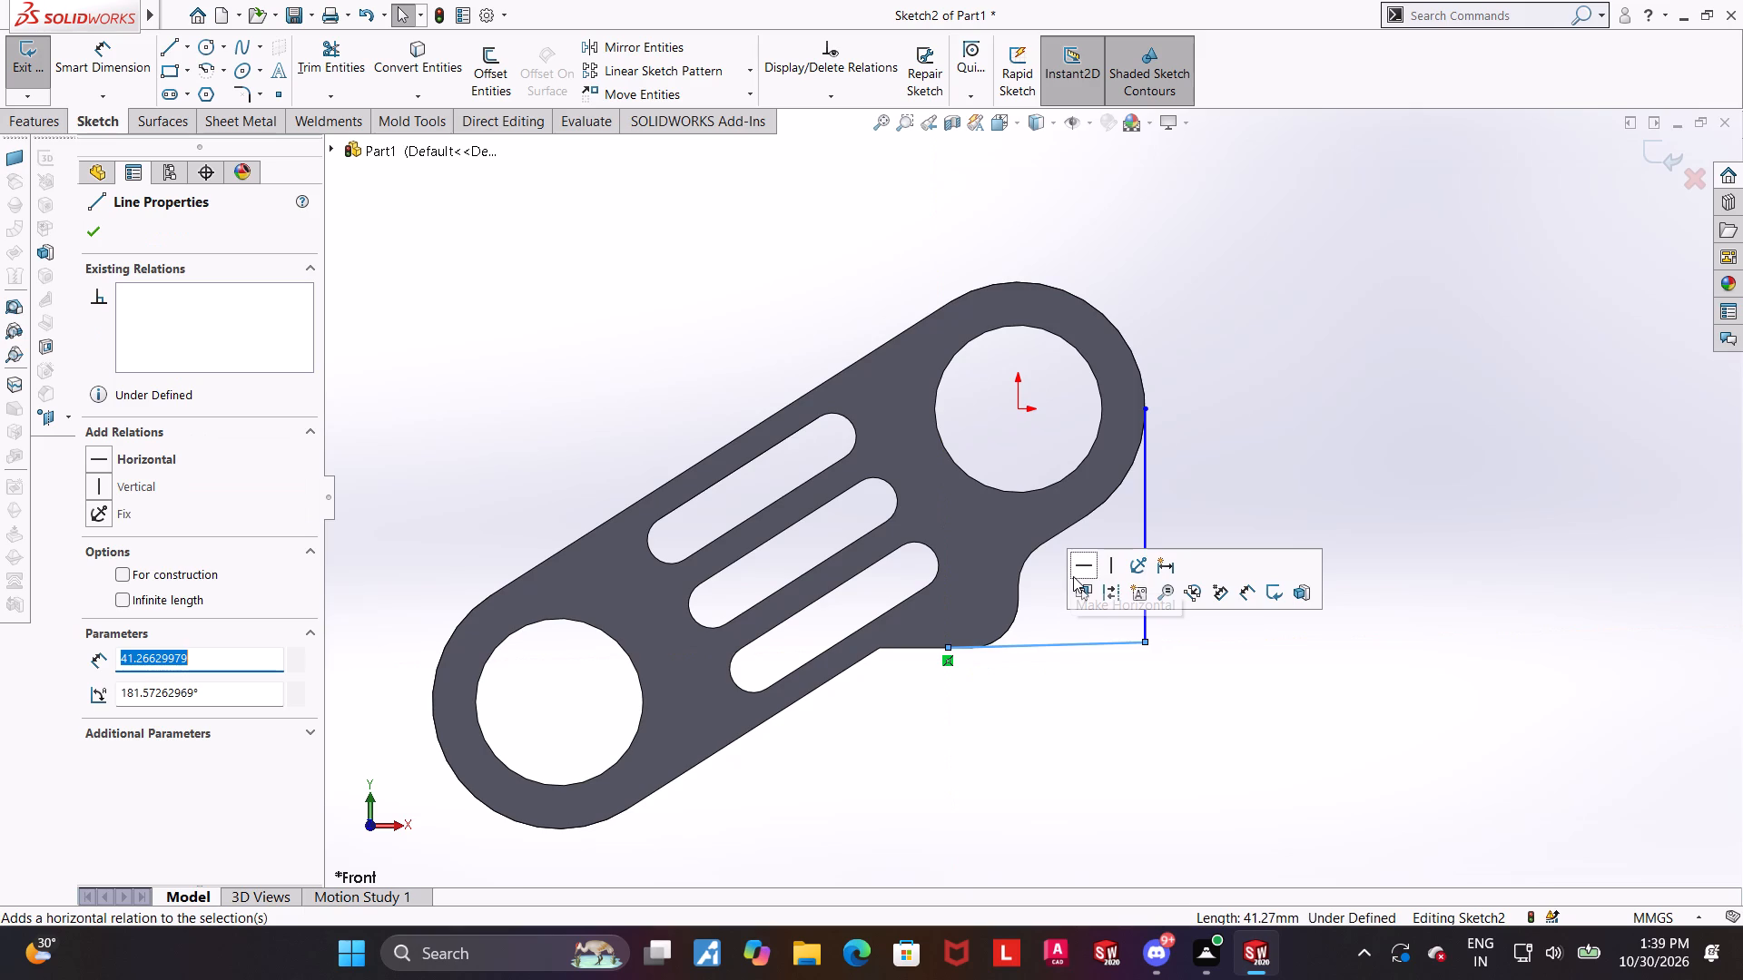
{"action": "left_click", "coordinate": [1073, 576]}
{"action": "left_click", "coordinate": [1063, 714]}
{"action": "left_click", "coordinate": [937, 645]}
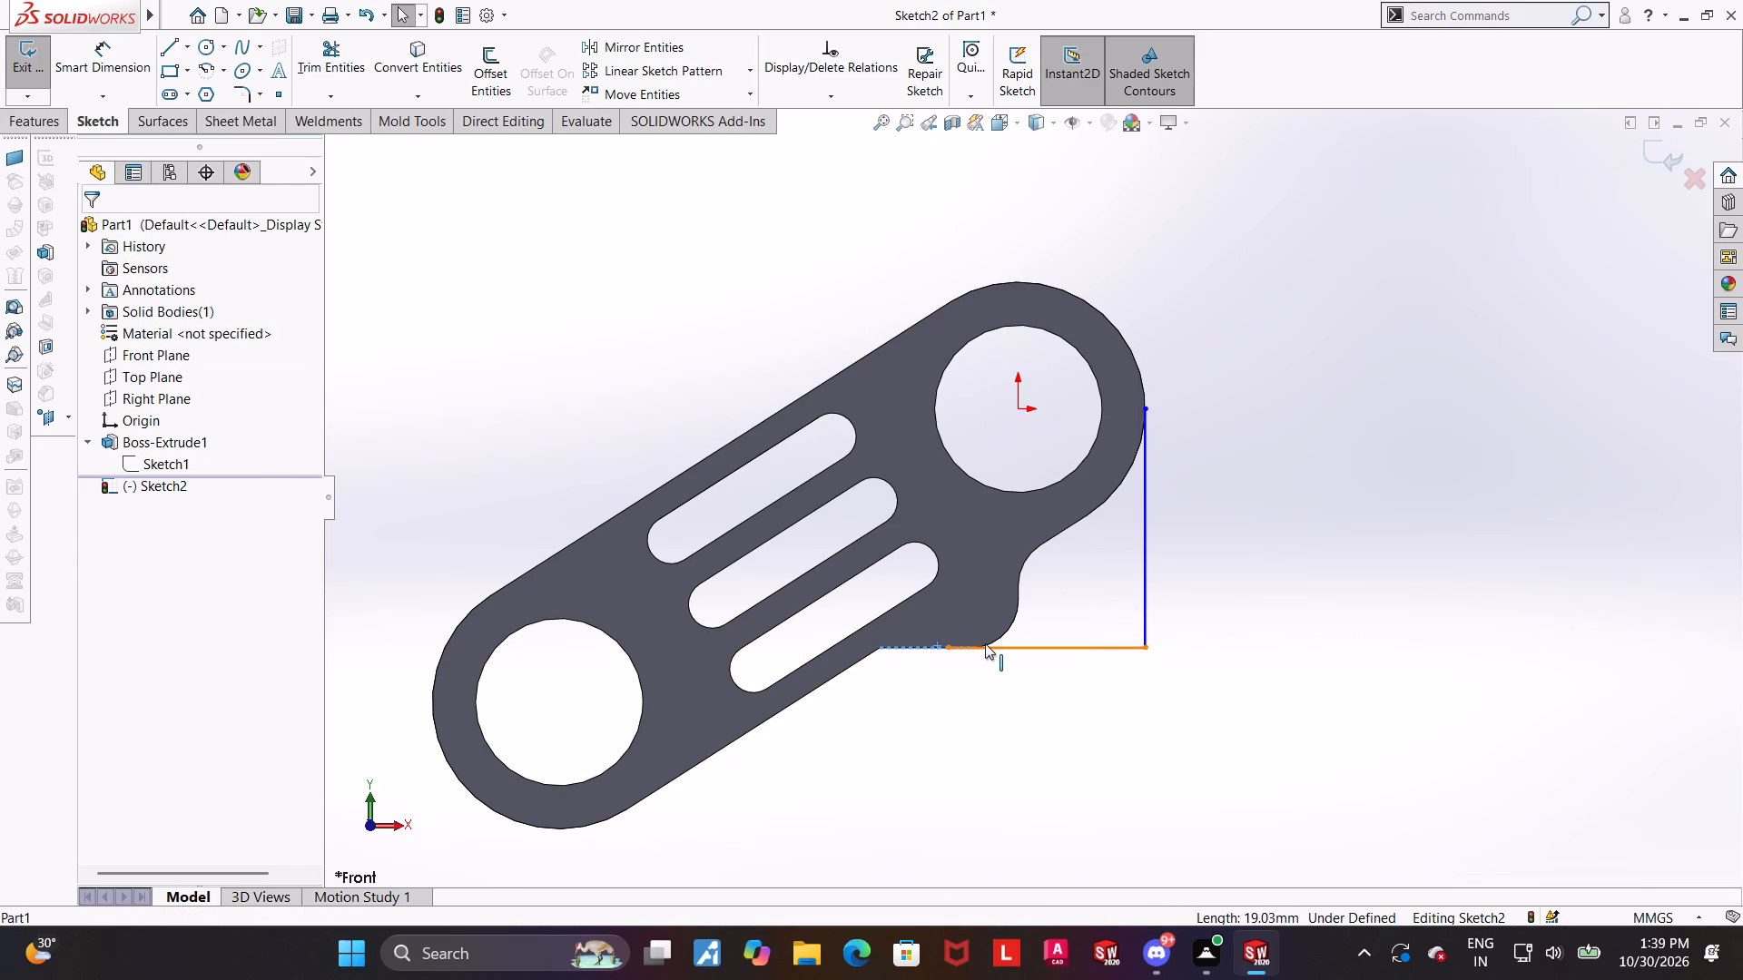
{"action": "left_click", "coordinate": [989, 643], "text": "ctrl"}
{"action": "left_click", "coordinate": [103, 548]}
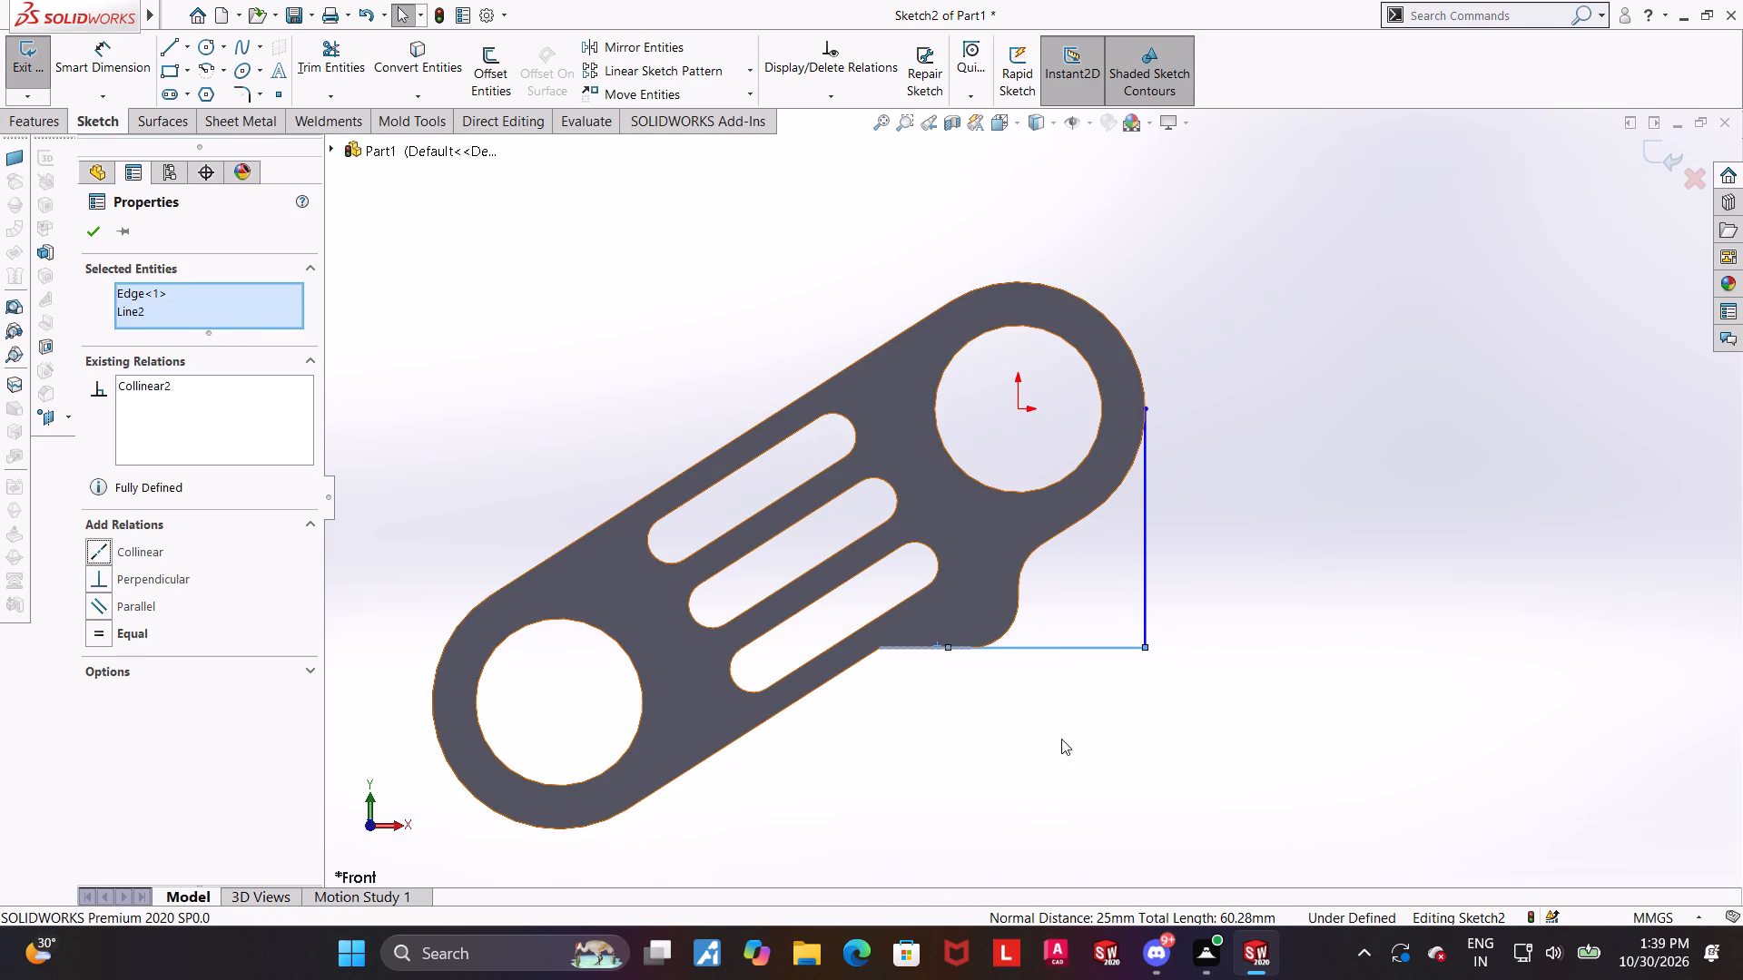
{"action": "left_click", "coordinate": [1061, 739]}
{"action": "left_click", "coordinate": [1012, 626]}
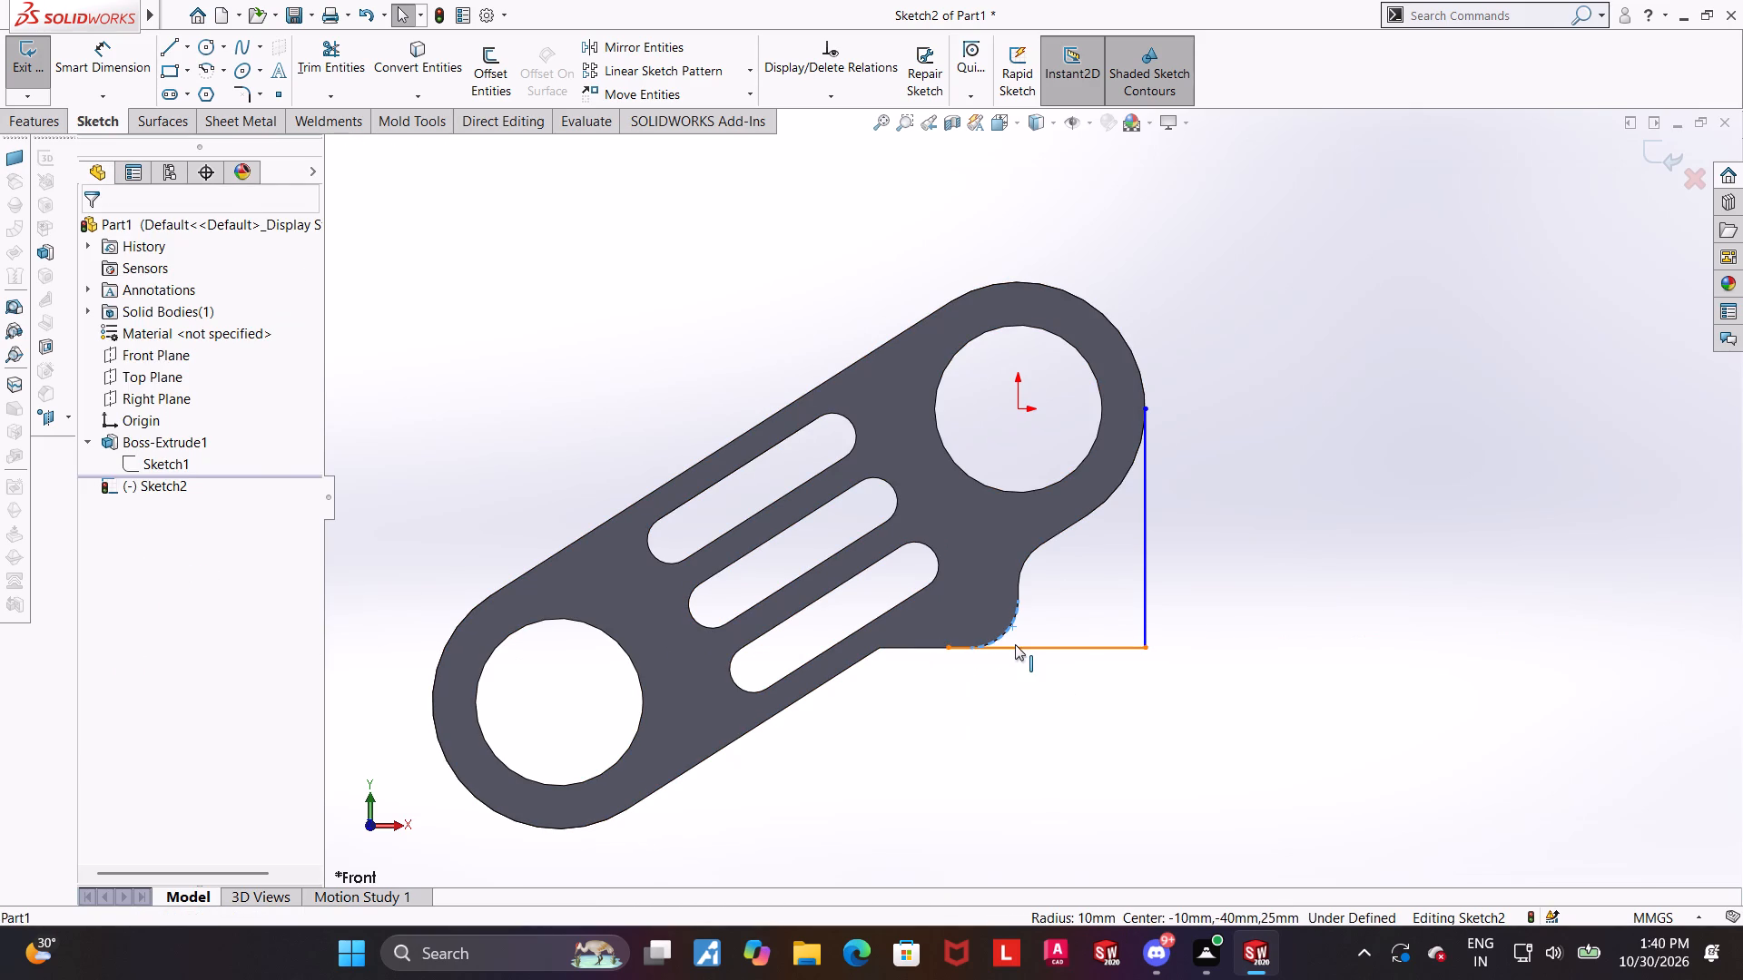
{"action": "left_click", "coordinate": [1015, 644], "text": "ctrl"}
{"action": "left_click", "coordinate": [87, 559]}
{"action": "left_click", "coordinate": [1041, 732]}
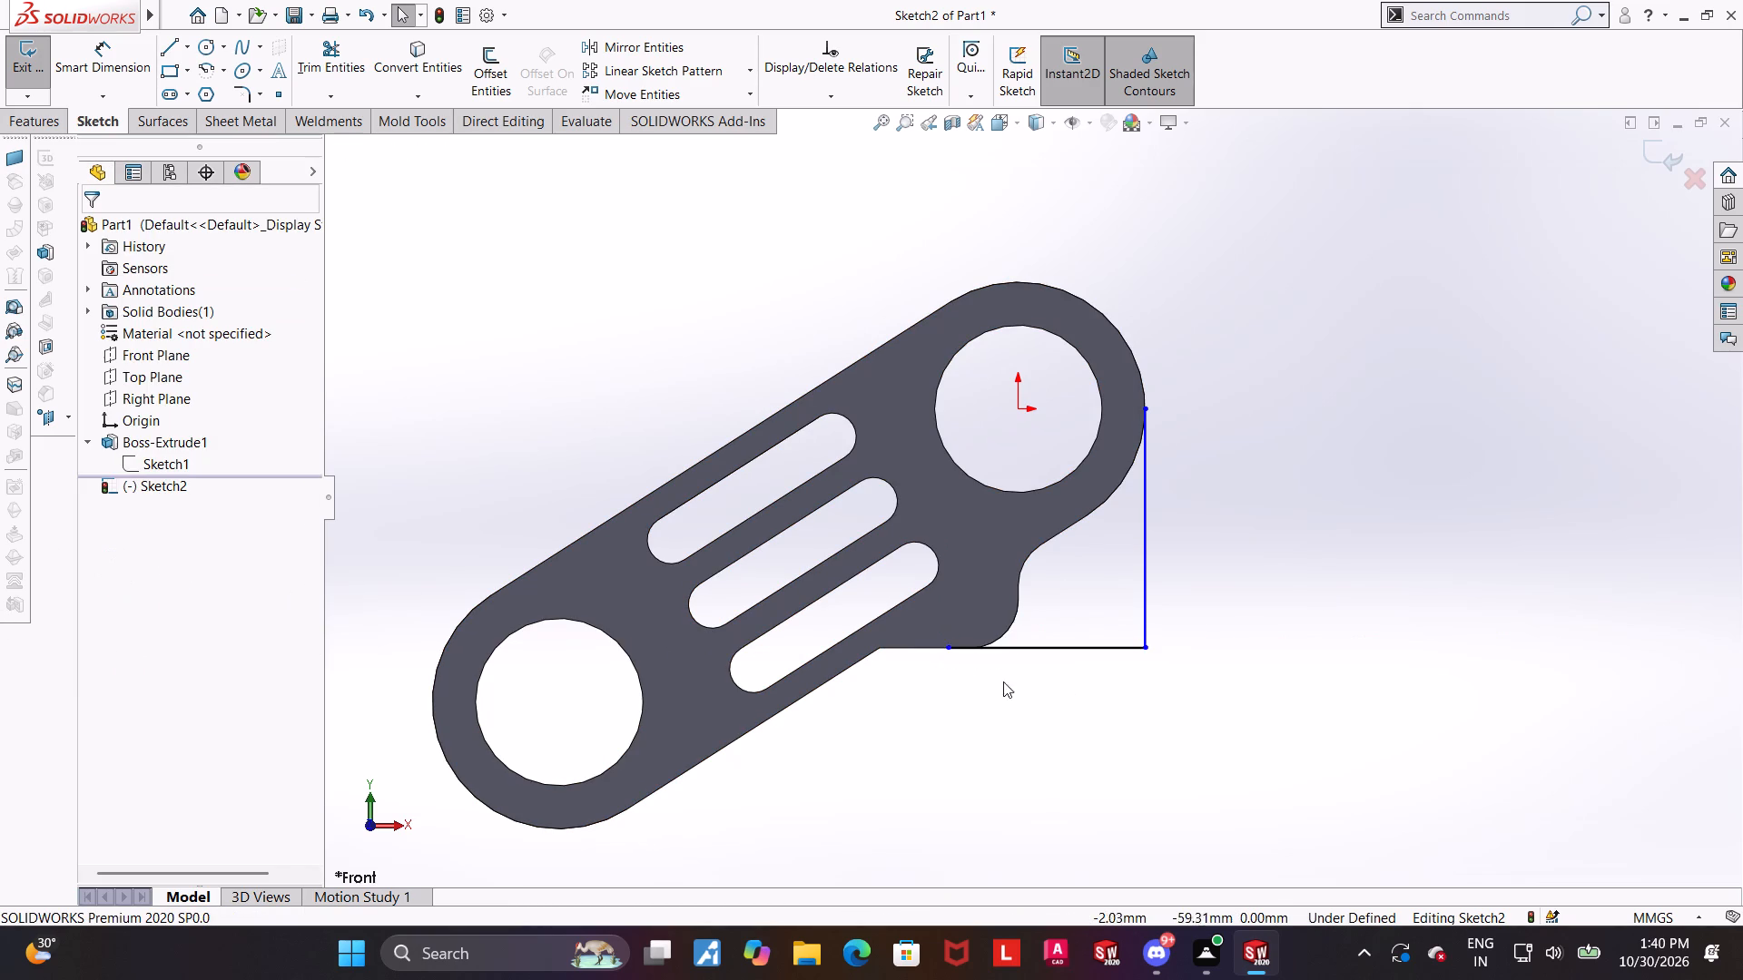
Move the lower line's free end to the point where the projection's bottom edge meets its corner arc.
{"action": "left_click", "coordinate": [950, 646]}
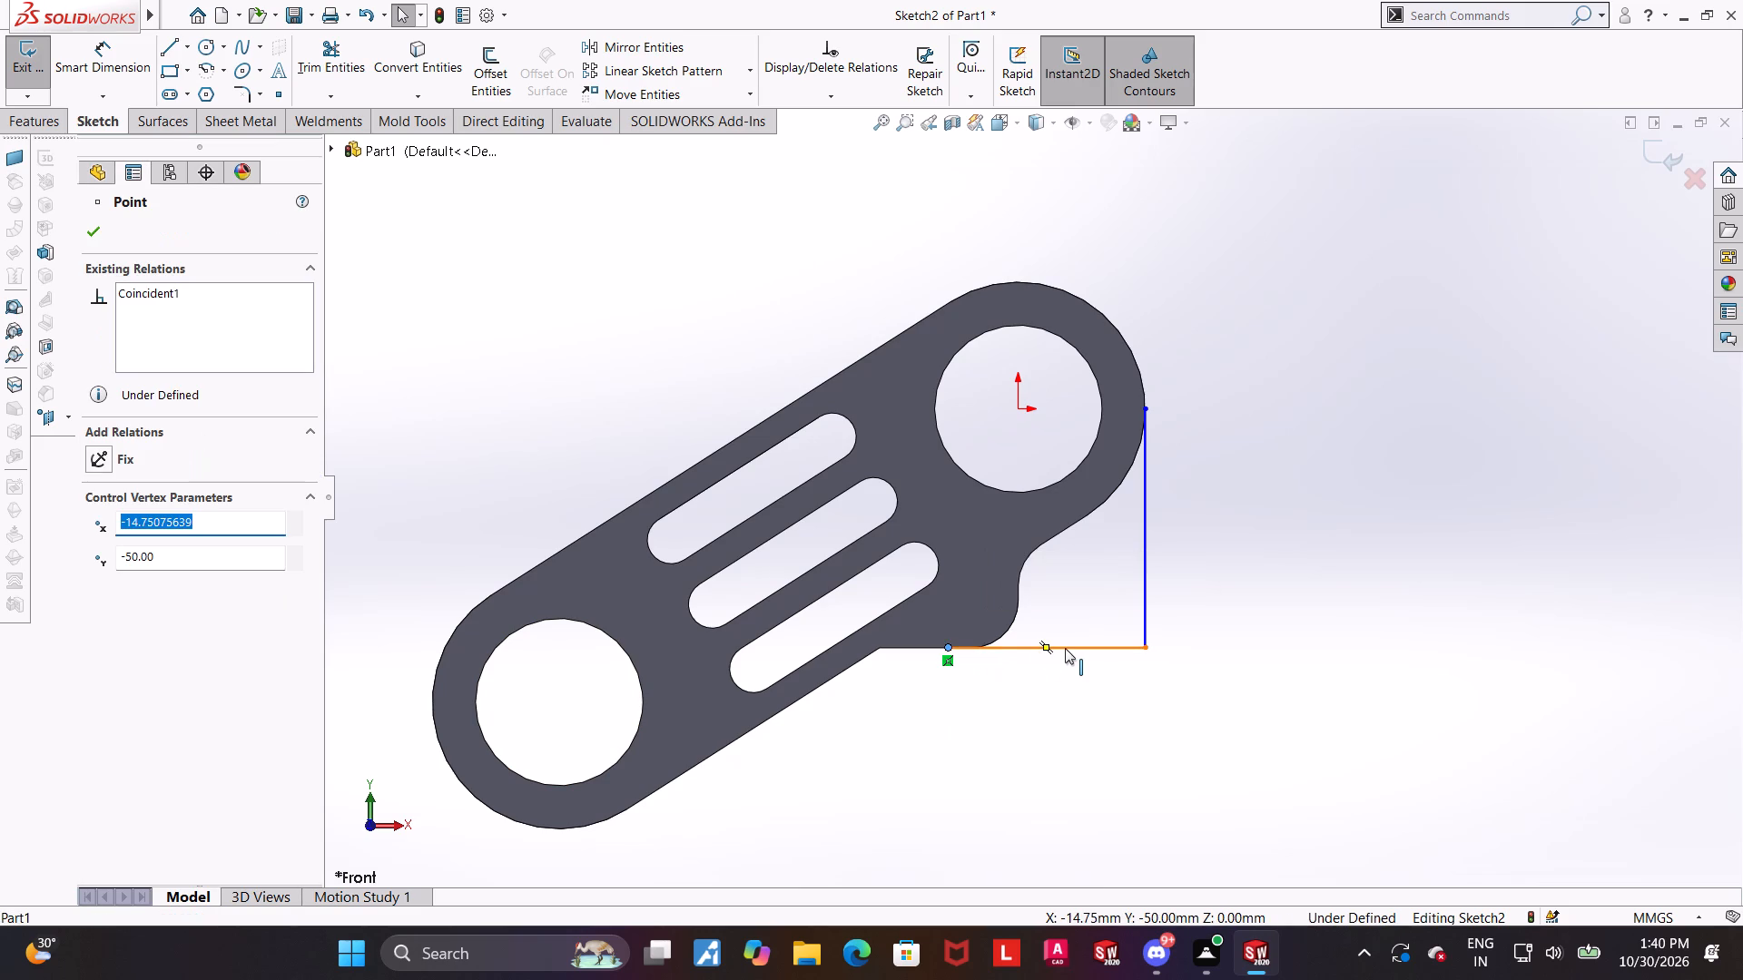
{"action": "scroll", "coordinate": [1065, 648], "scroll_direction": "down", "scroll_amount": 2}
{"action": "scroll", "coordinate": [1216, 661], "scroll_direction": "up", "scroll_amount": 3}
{"action": "left_click", "coordinate": [1144, 520]}
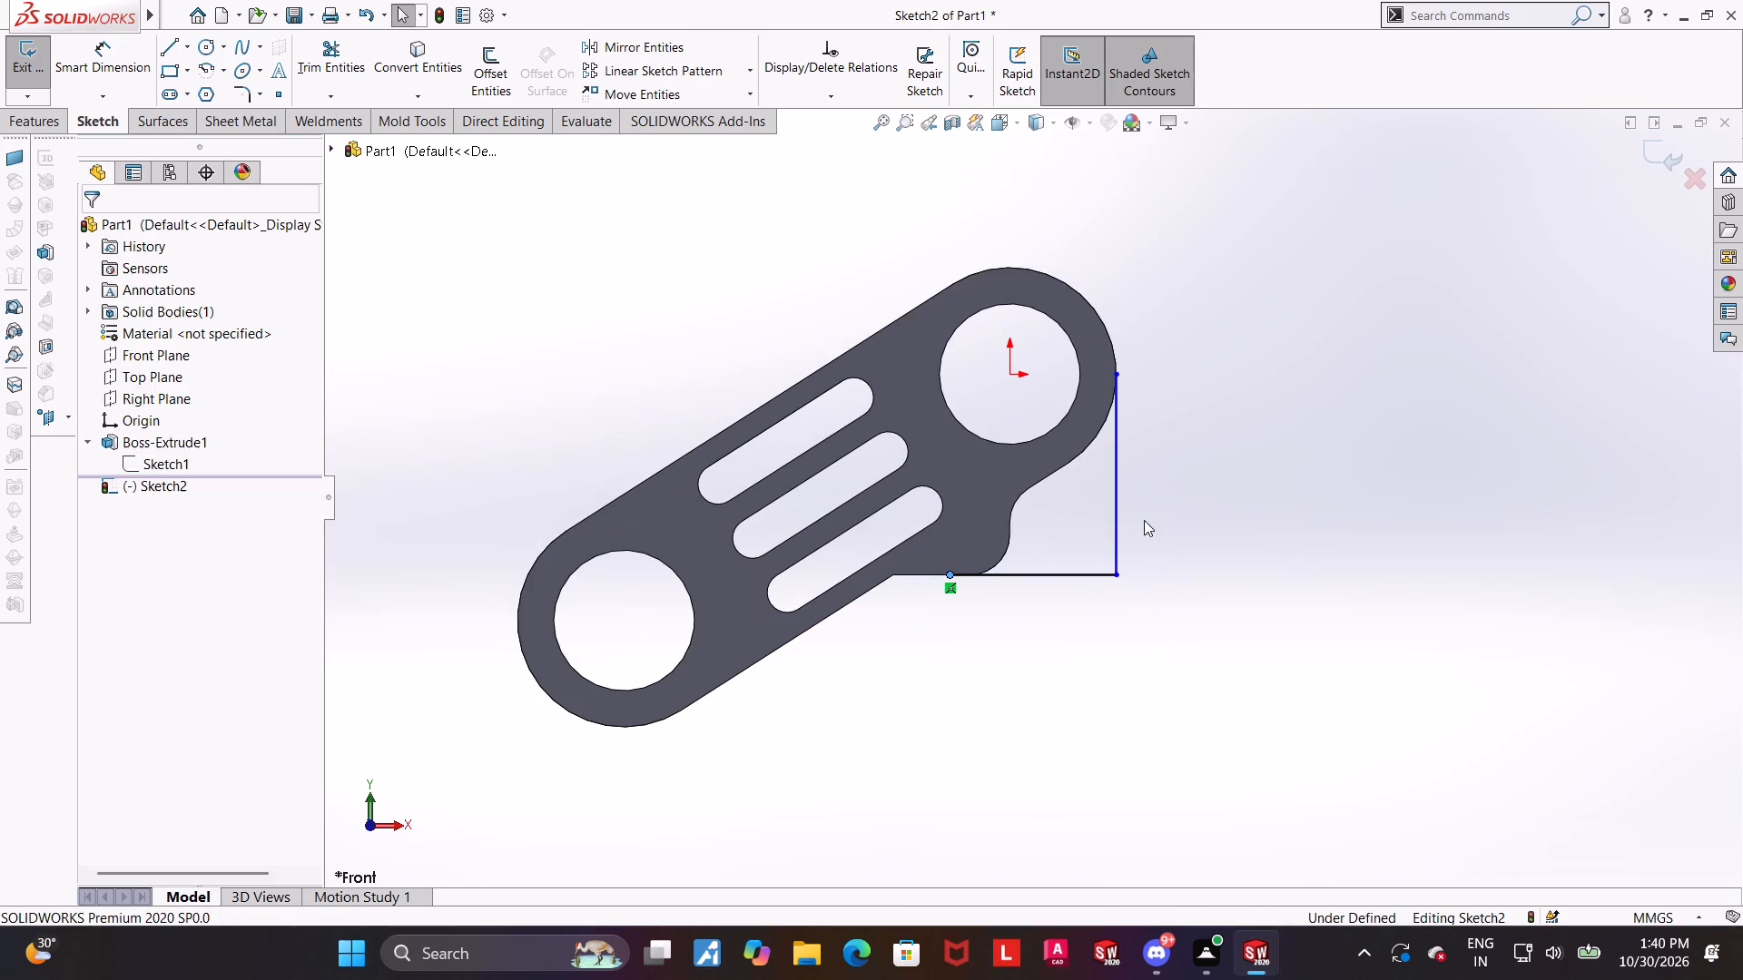
{"action": "scroll", "coordinate": [1143, 493], "scroll_direction": "down", "scroll_amount": 4}
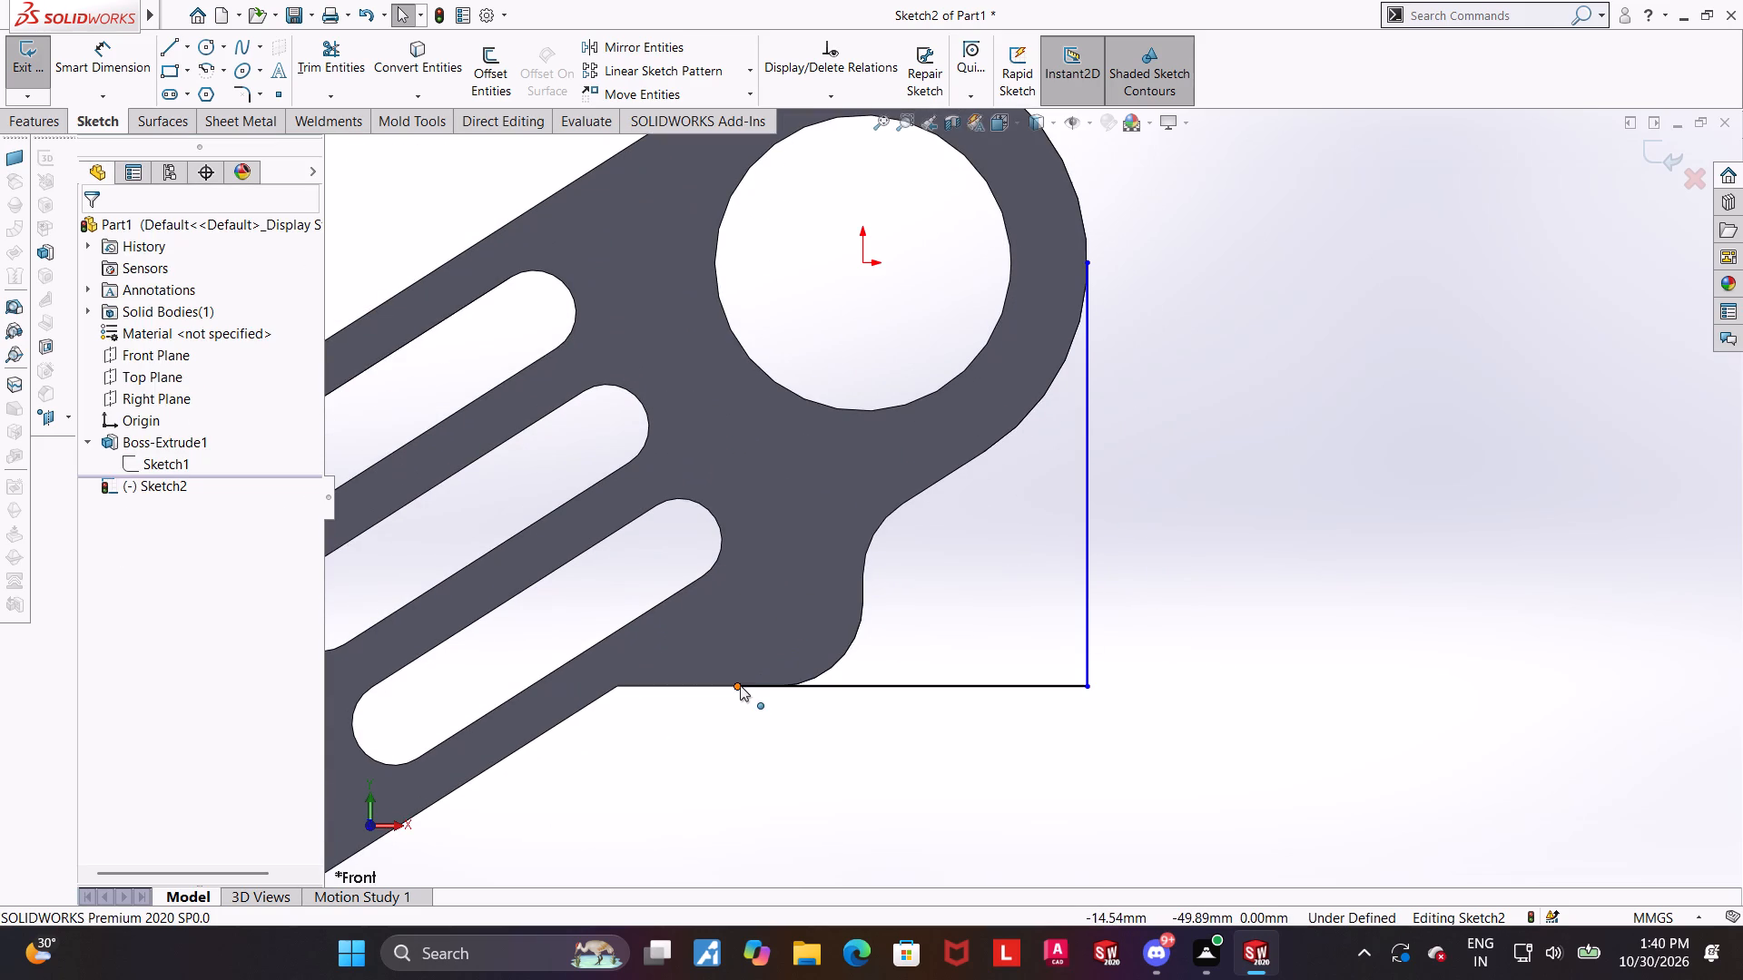
{"action": "left_click", "coordinate": [739, 684]}
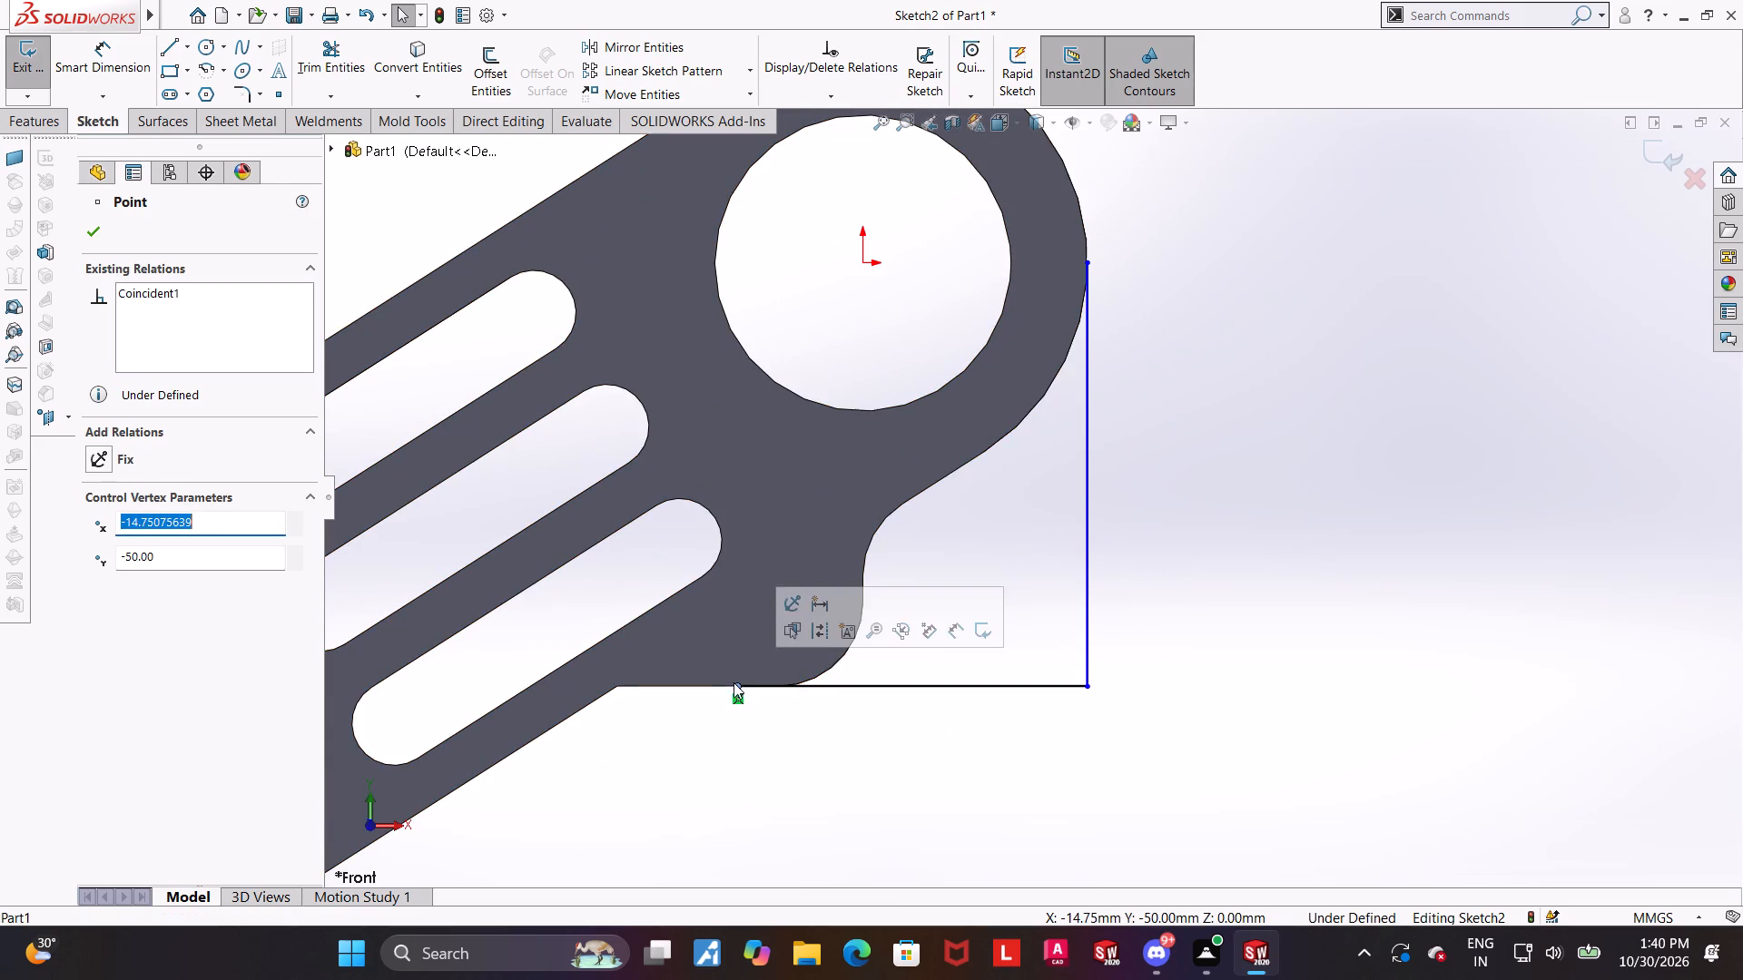
{"action": "left_click_drag", "start_coordinate": [734, 682], "coordinate": [790, 689]}
{"action": "left_click", "coordinate": [801, 709]}
{"action": "left_click_drag", "start_coordinate": [777, 688], "coordinate": [839, 694]}
{"action": "left_click", "coordinate": [847, 731]}
{"action": "scroll", "coordinate": [1074, 652], "scroll_direction": "up", "scroll_amount": 1}
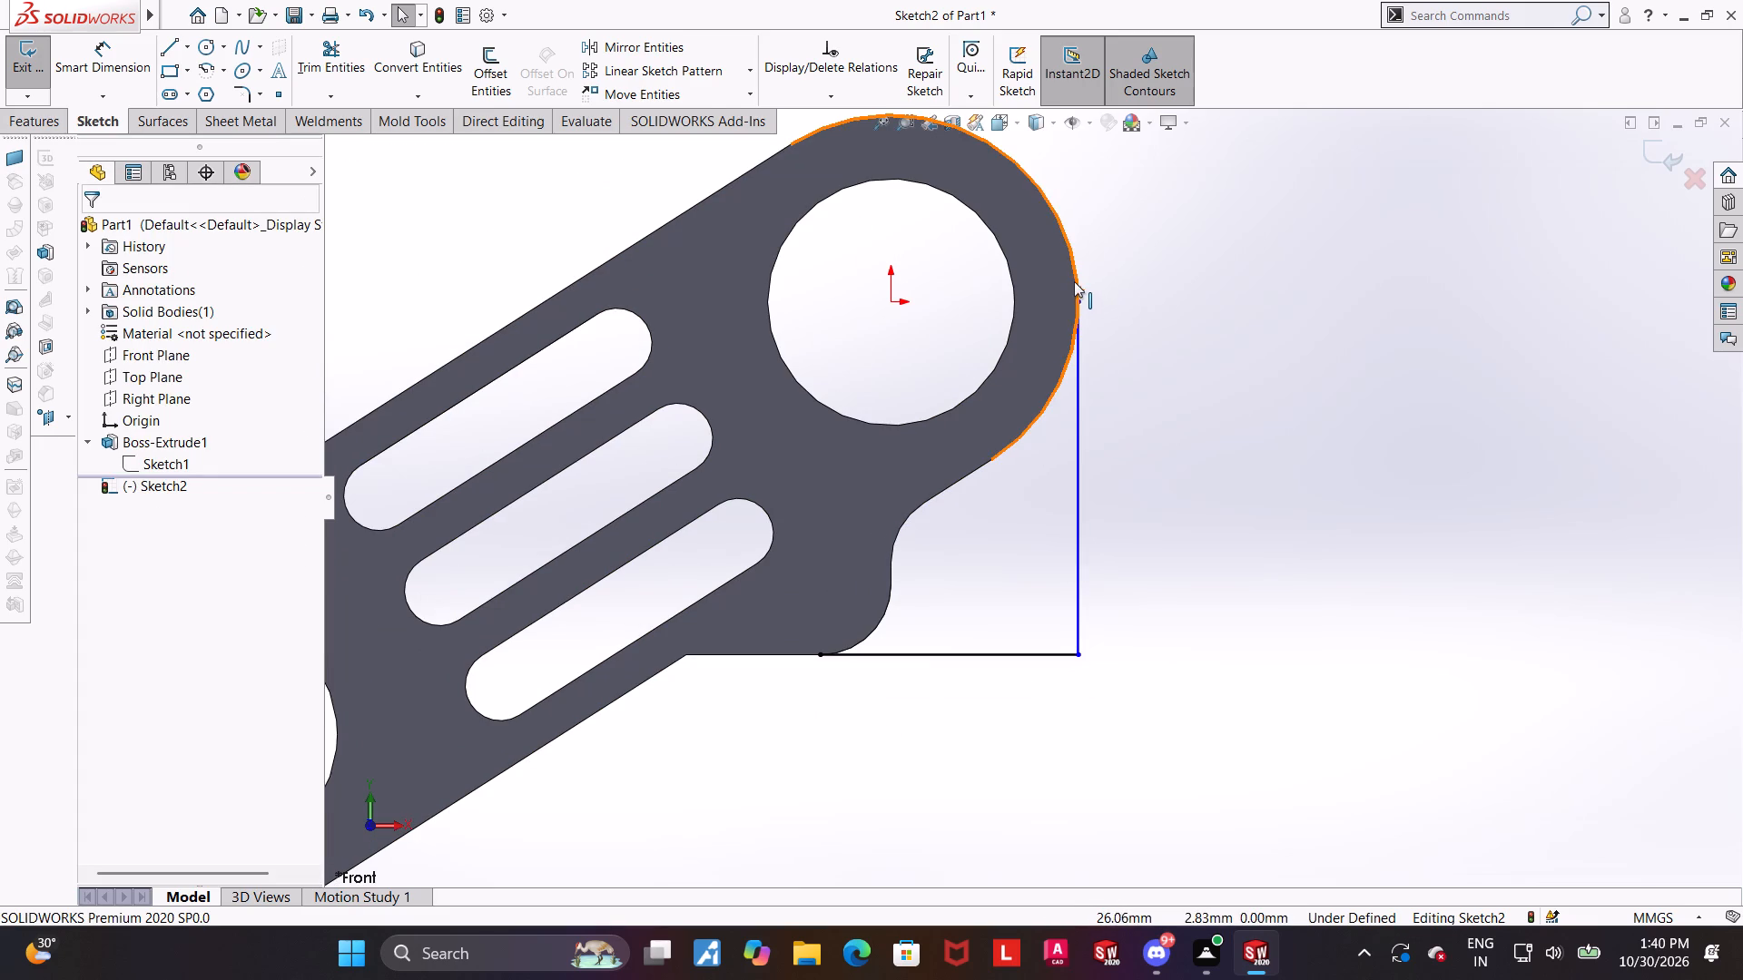
Make the side line tangent to the upper rounded end's outer arc and vertical.
{"action": "left_click", "coordinate": [1074, 280]}
{"action": "left_click", "coordinate": [1079, 337], "text": "ctrl"}
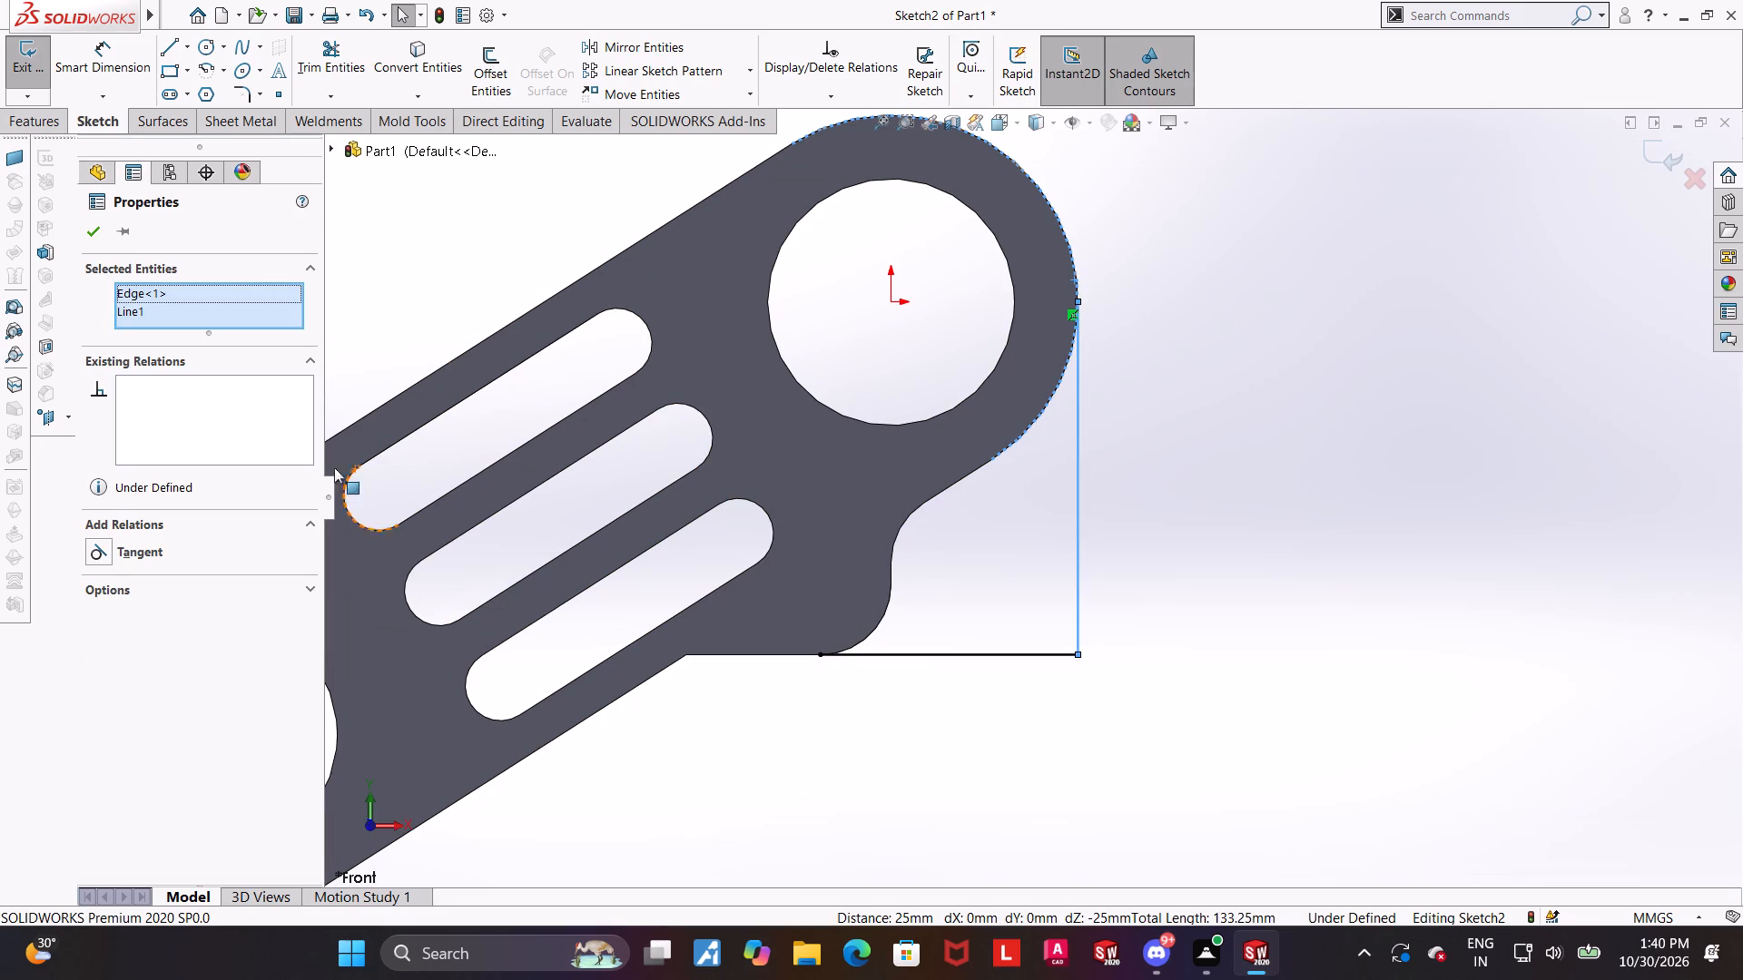
{"action": "left_click", "coordinate": [104, 562]}
{"action": "left_click", "coordinate": [1539, 492]}
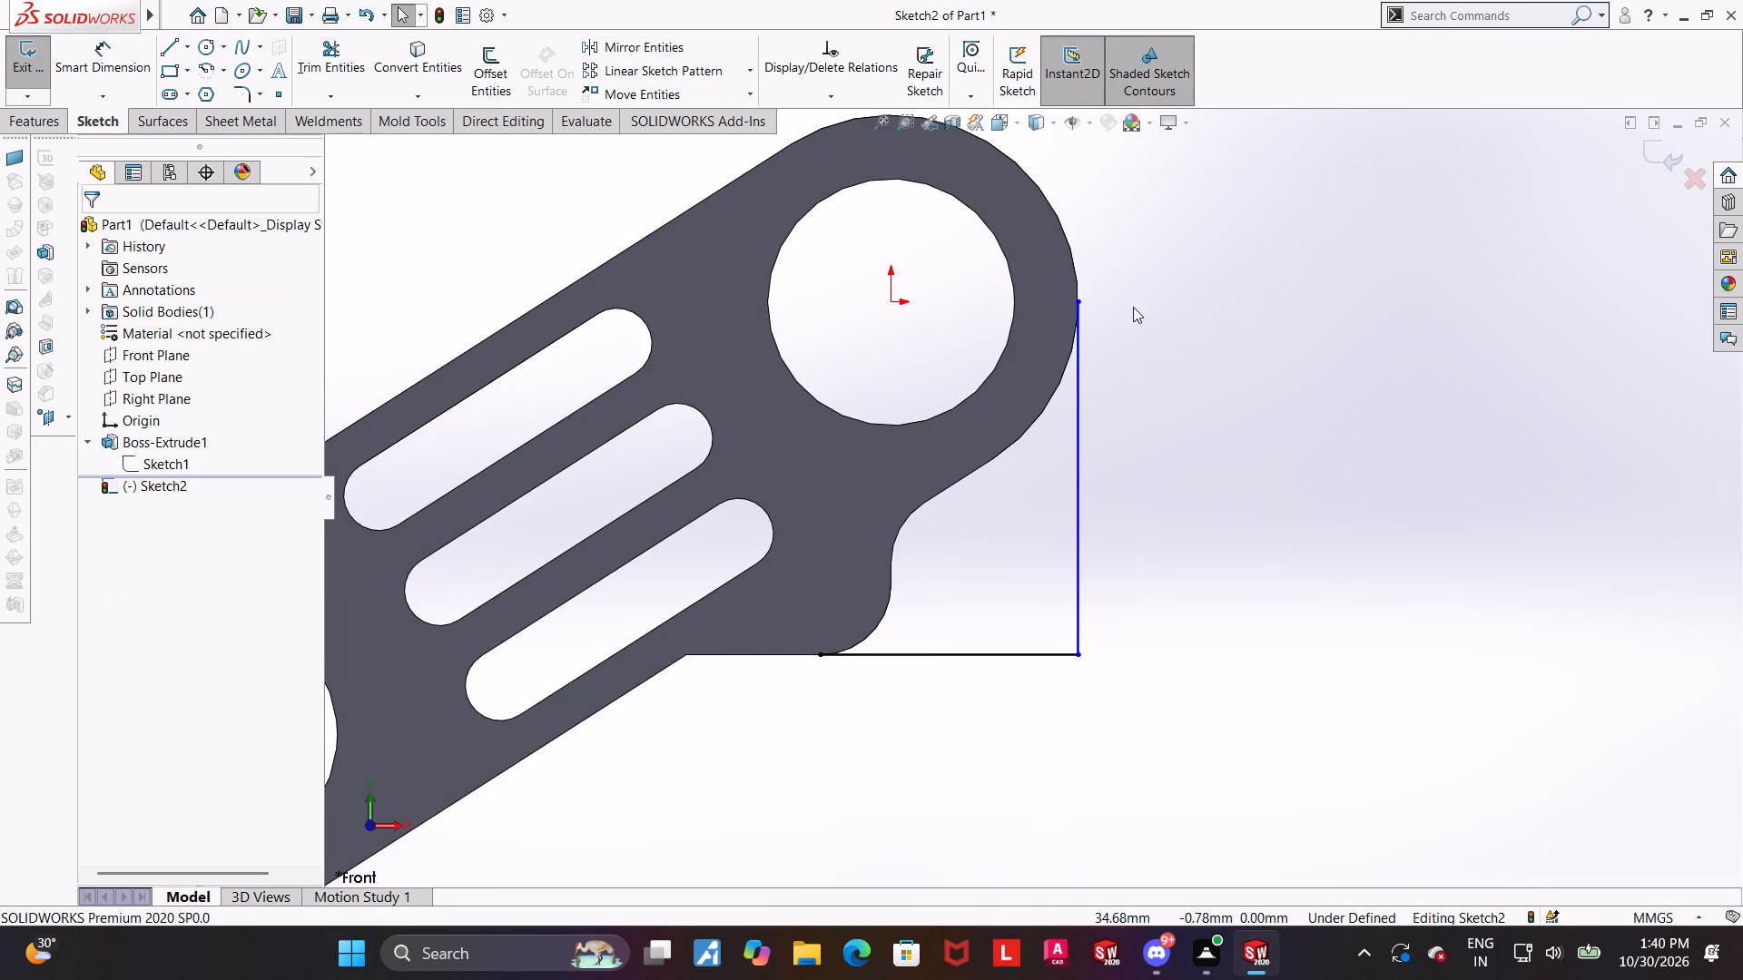
{"action": "left_click", "coordinate": [1081, 613]}
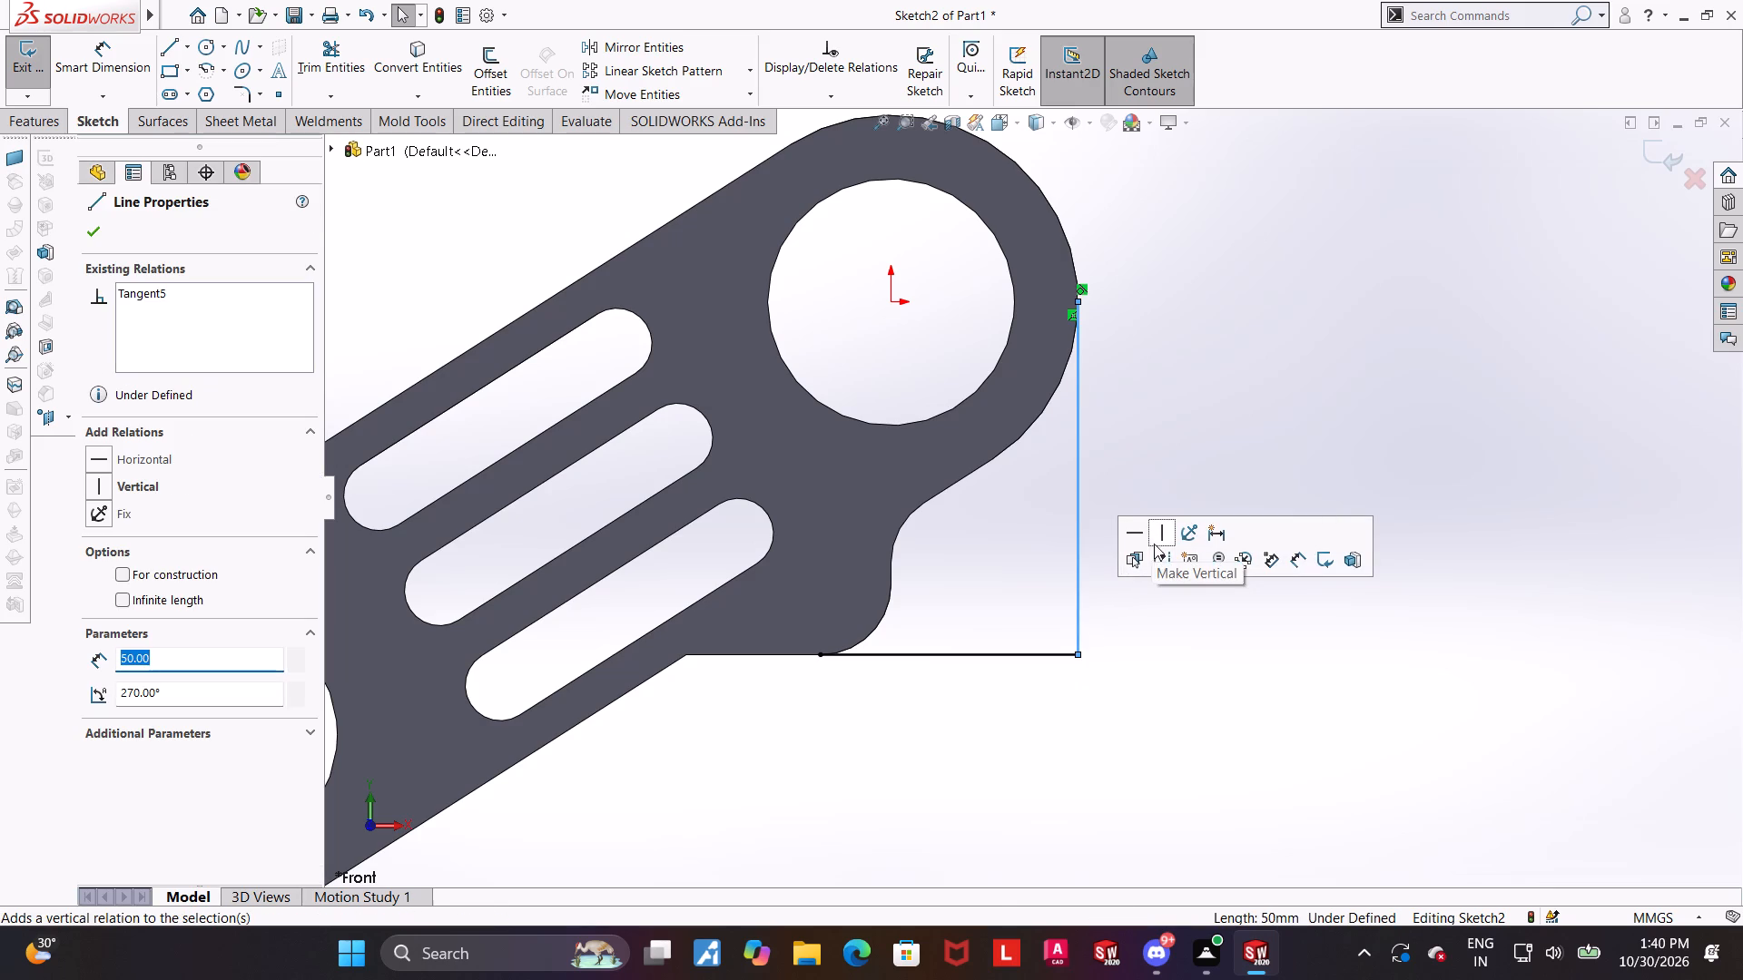
{"action": "left_click", "coordinate": [1154, 539]}
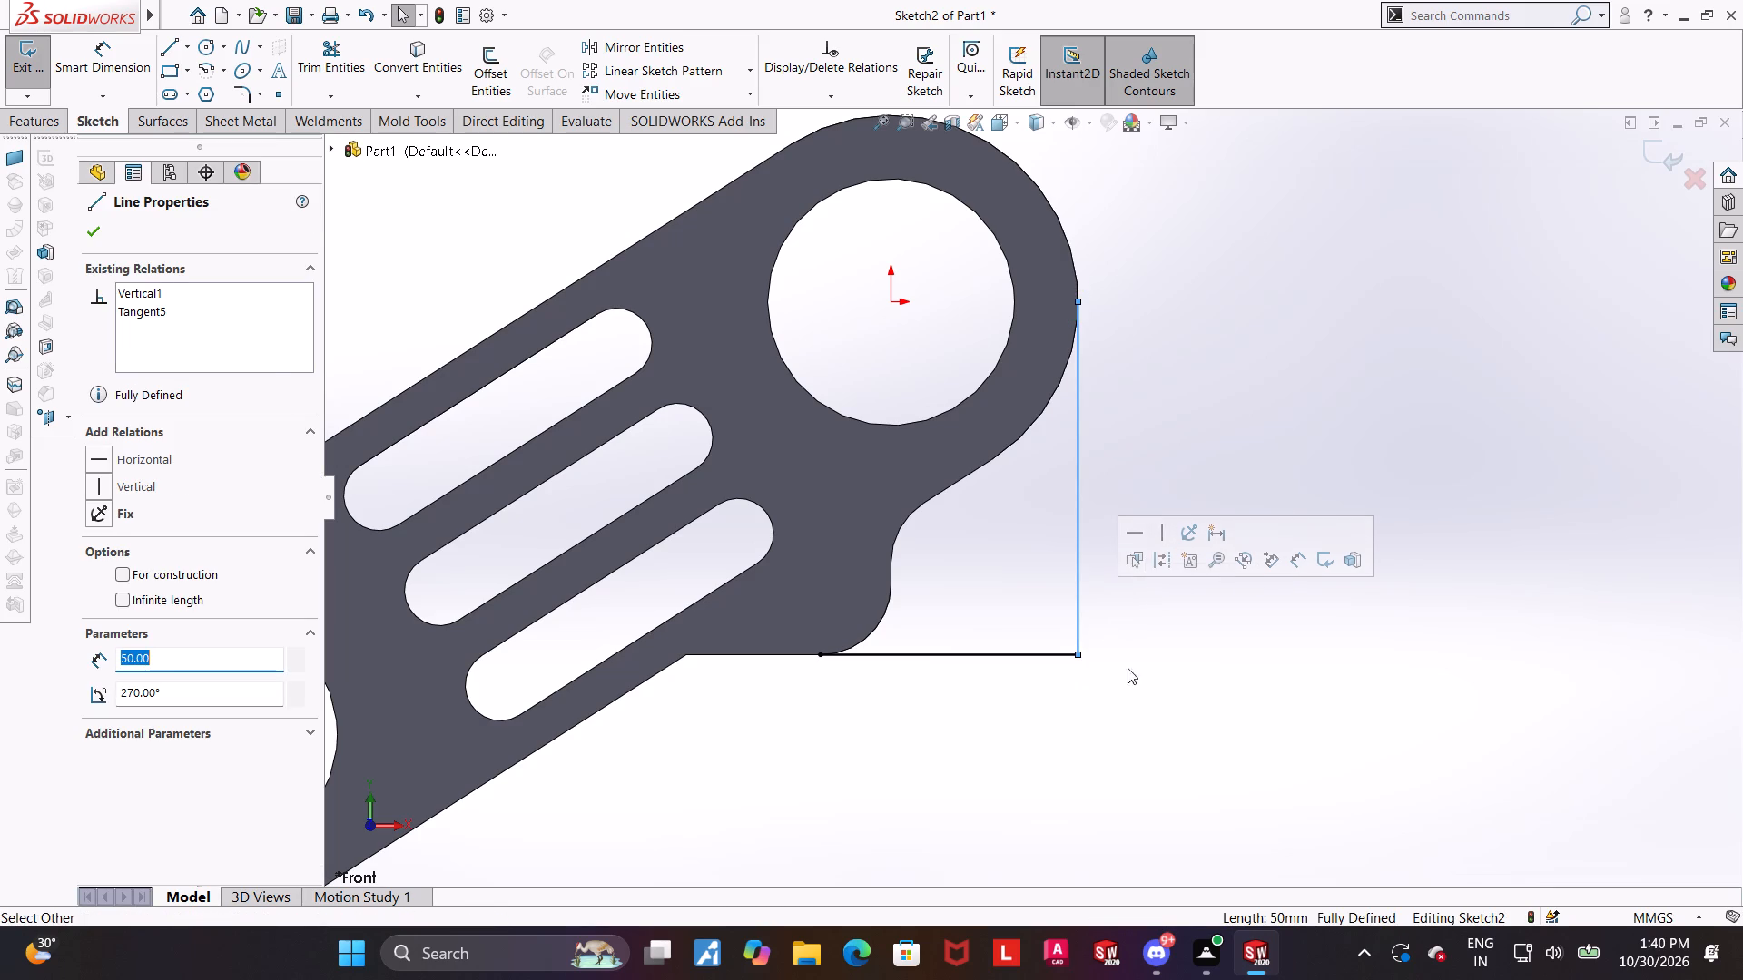
{"action": "left_click", "coordinate": [1138, 698]}
Add a 10 mm sketch fillet at the corner between the side line and the lower line.
{"action": "scroll", "coordinate": [1128, 621], "scroll_direction": "down", "scroll_amount": 1}
{"action": "scroll", "coordinate": [408, 231], "scroll_direction": "up", "scroll_amount": 1}
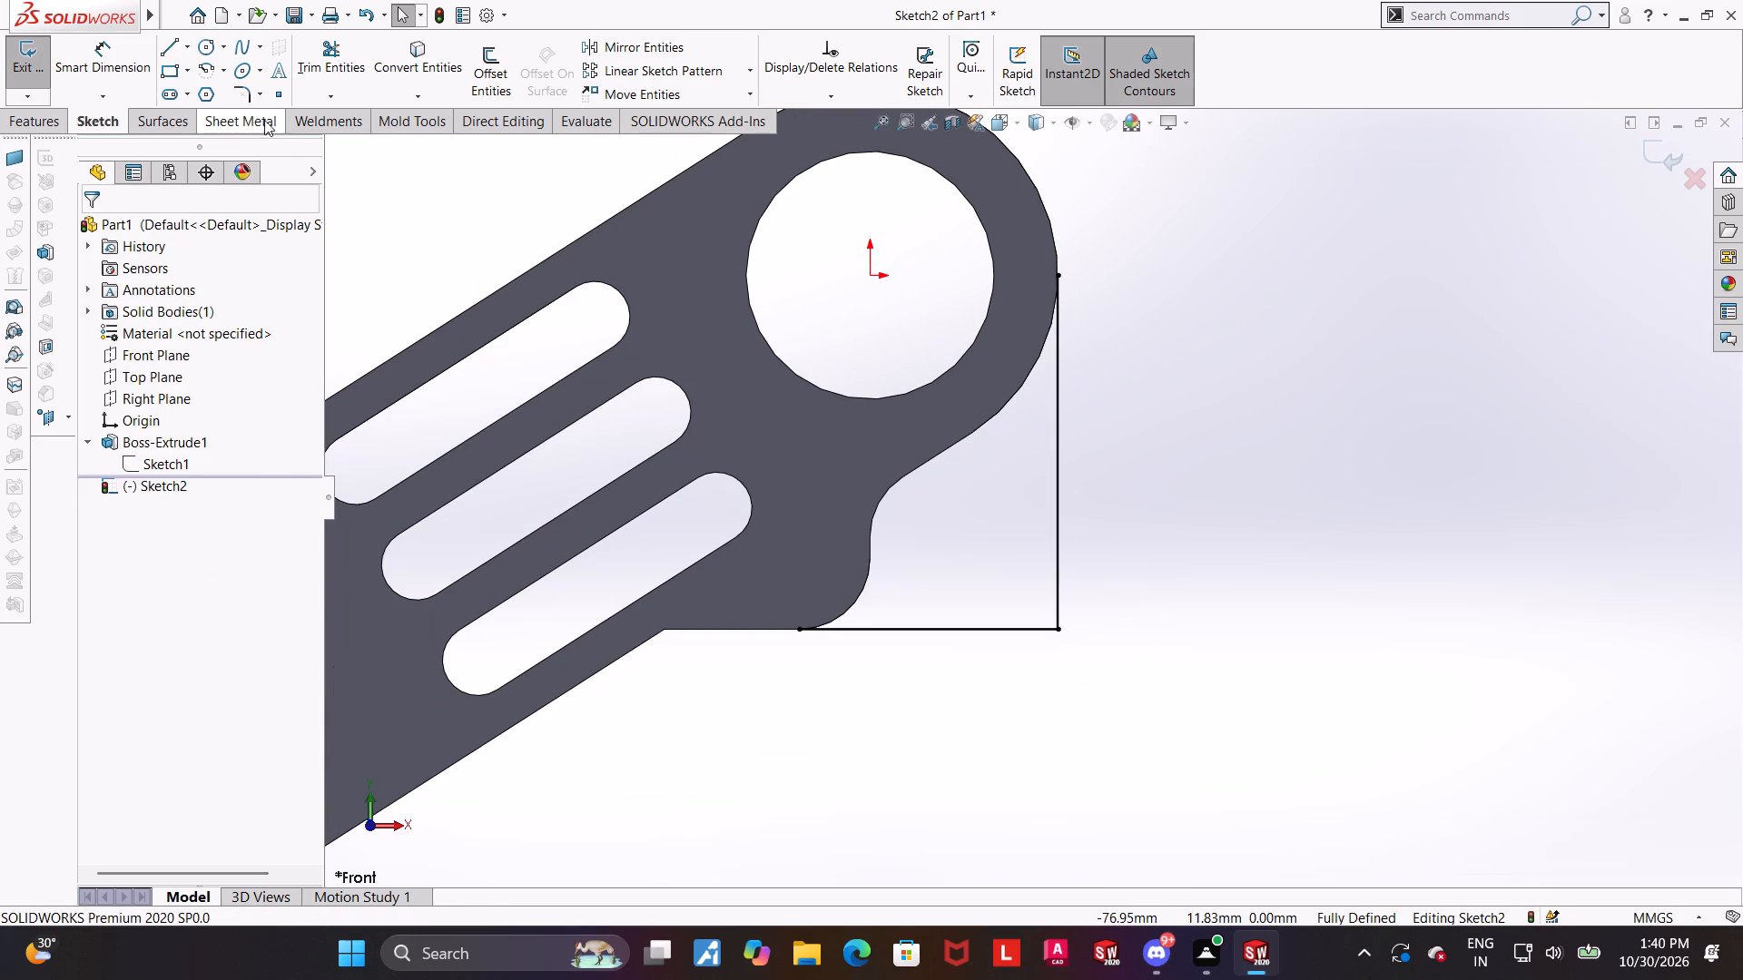
{"action": "left_click", "coordinate": [242, 101]}
{"action": "left_click", "coordinate": [1057, 627]}
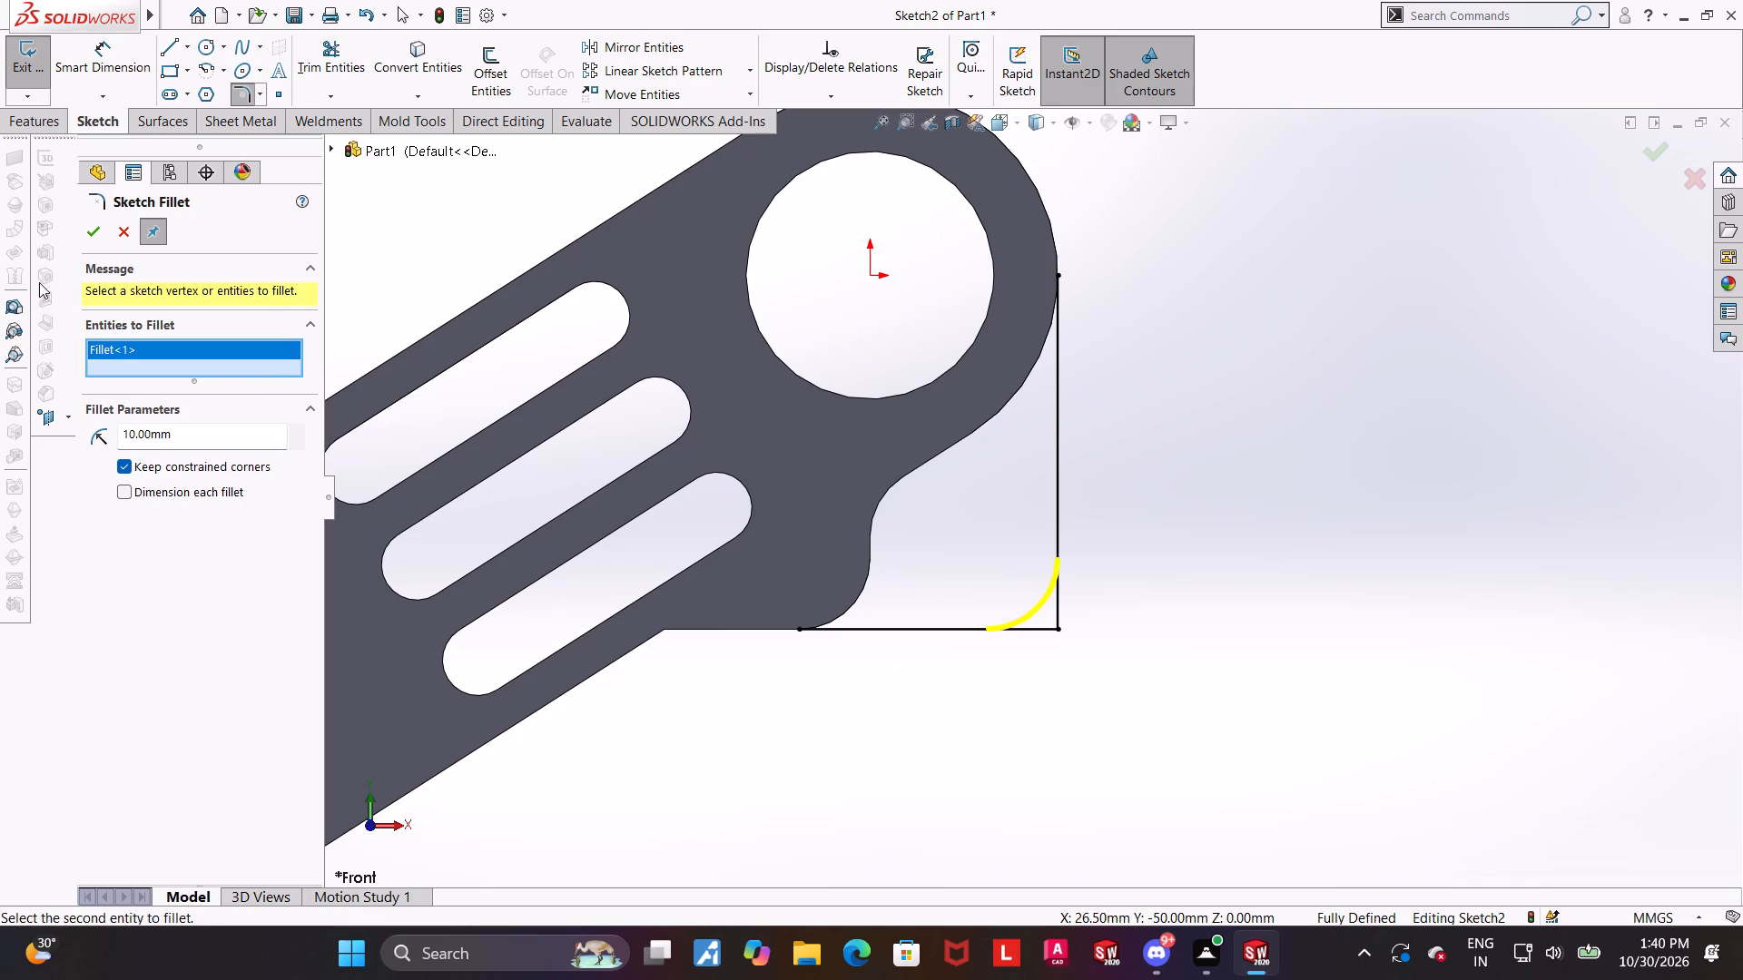
{"action": "left_click", "coordinate": [86, 230]}
{"action": "left_click", "coordinate": [1130, 512]}
{"action": "scroll", "coordinate": [1131, 513], "scroll_direction": "up", "scroll_amount": 3}
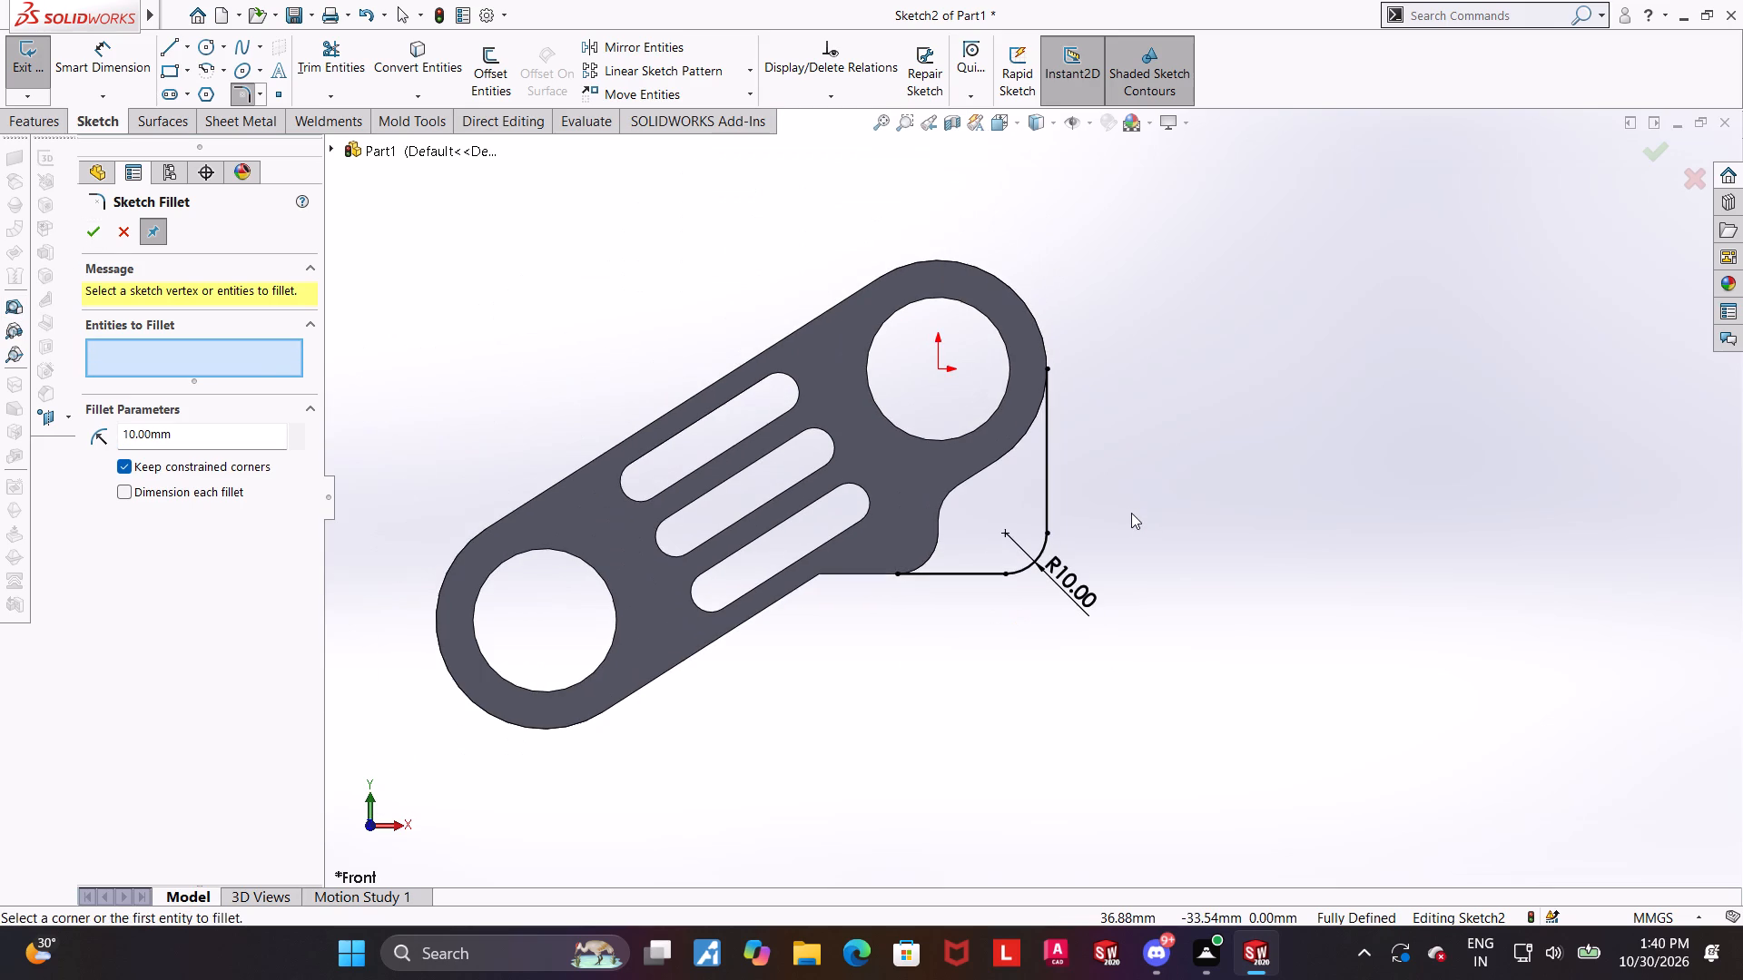
{"action": "scroll", "coordinate": [991, 410], "scroll_direction": "down", "scroll_amount": 1}
{"action": "key", "text": "Escape"}
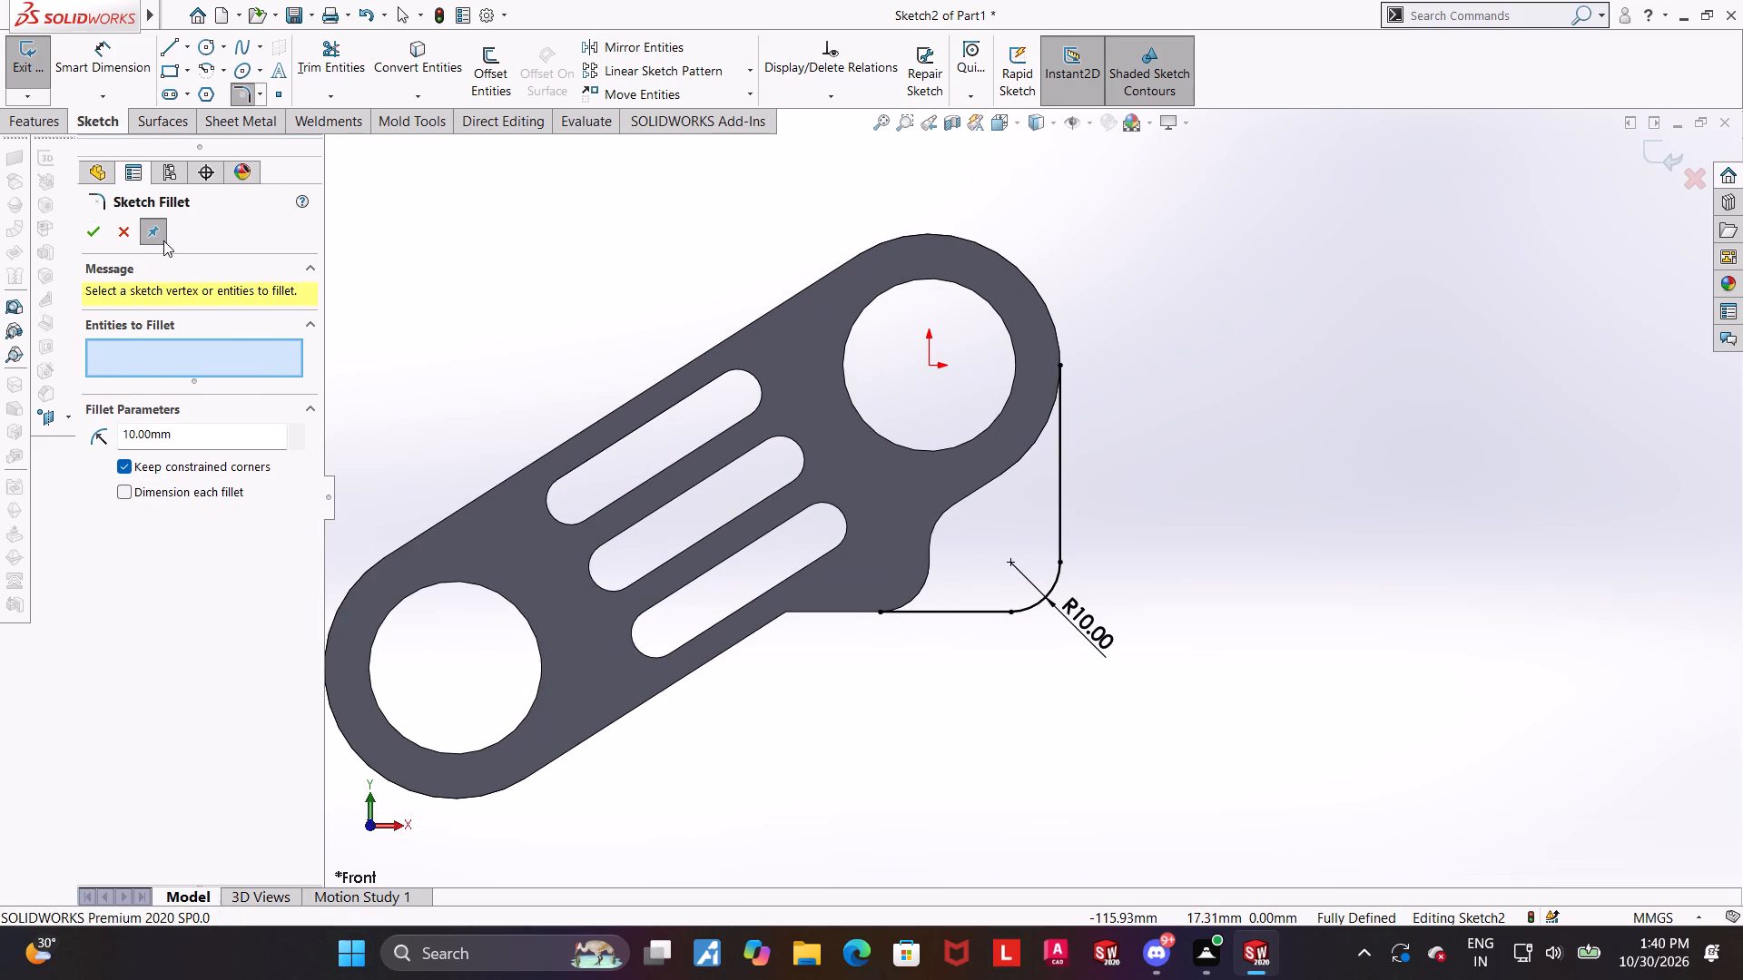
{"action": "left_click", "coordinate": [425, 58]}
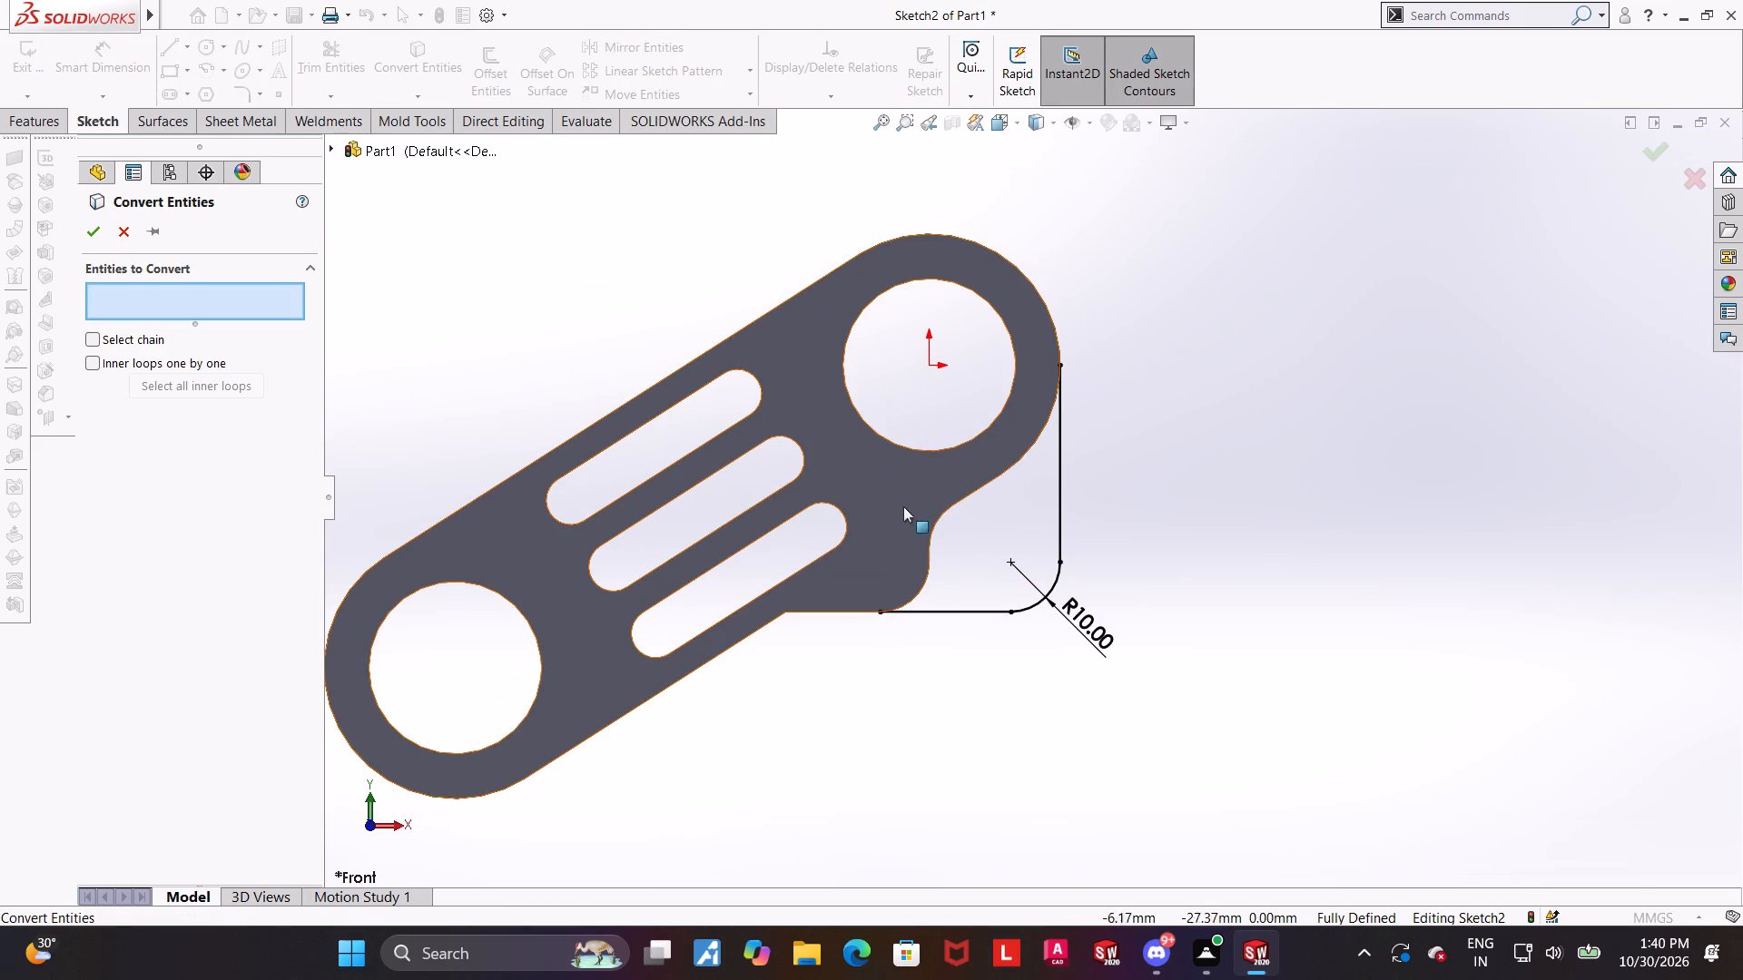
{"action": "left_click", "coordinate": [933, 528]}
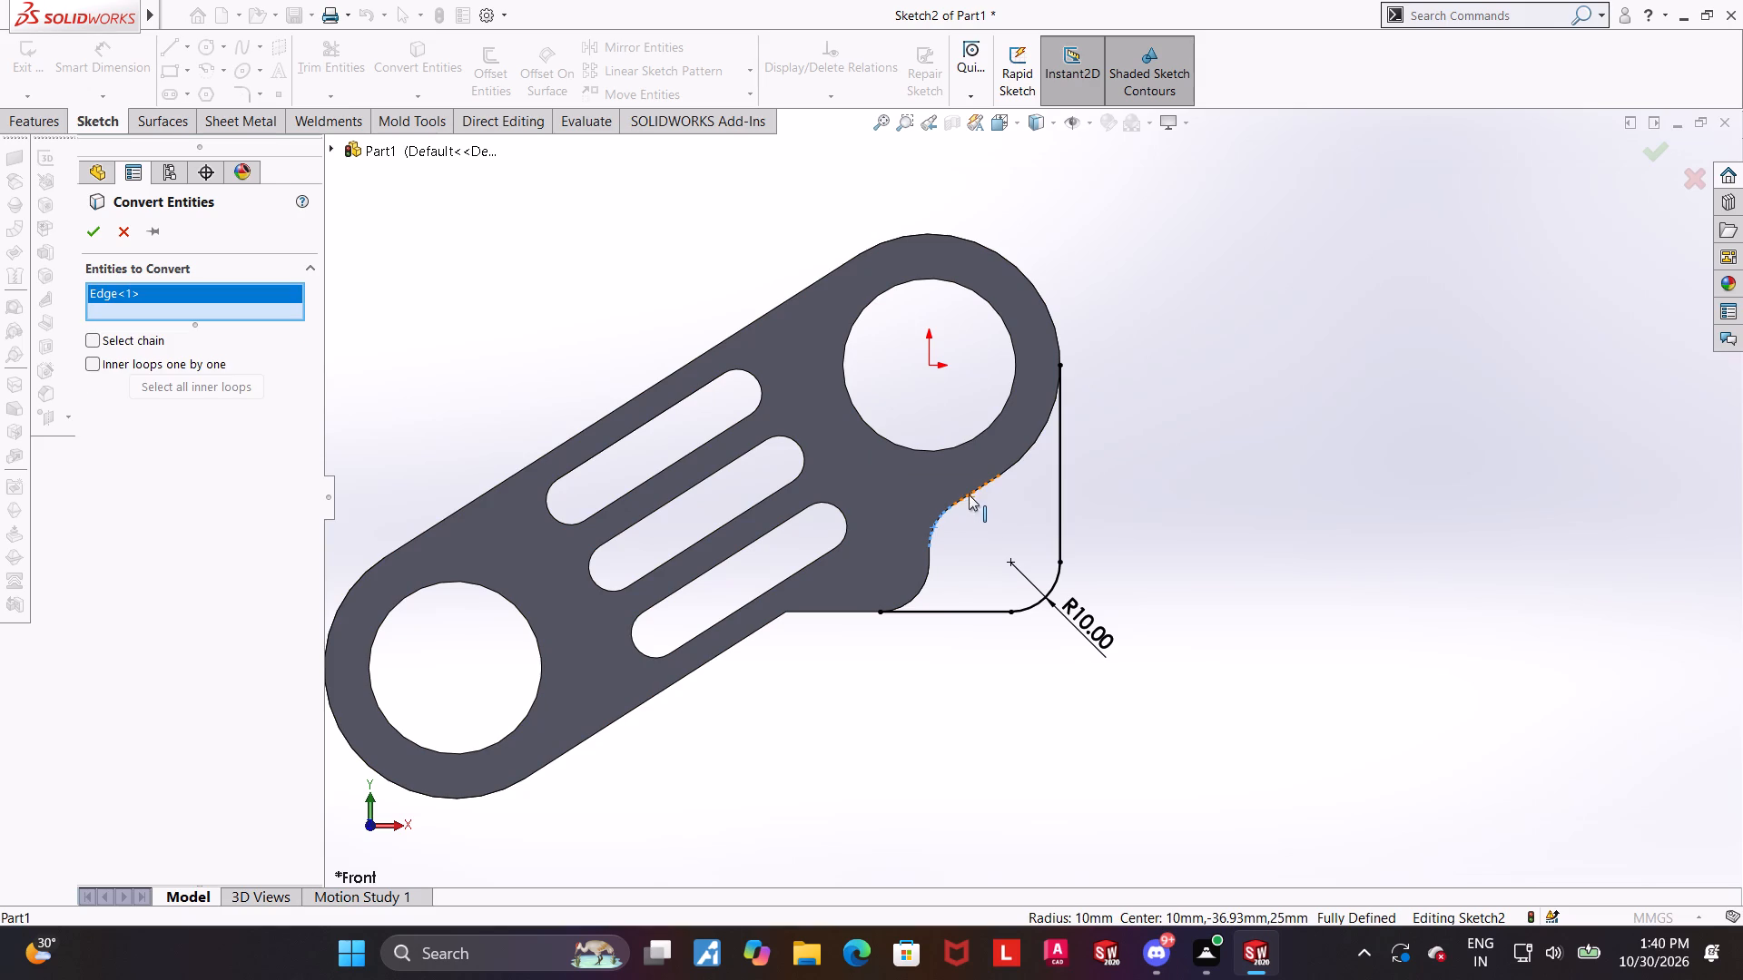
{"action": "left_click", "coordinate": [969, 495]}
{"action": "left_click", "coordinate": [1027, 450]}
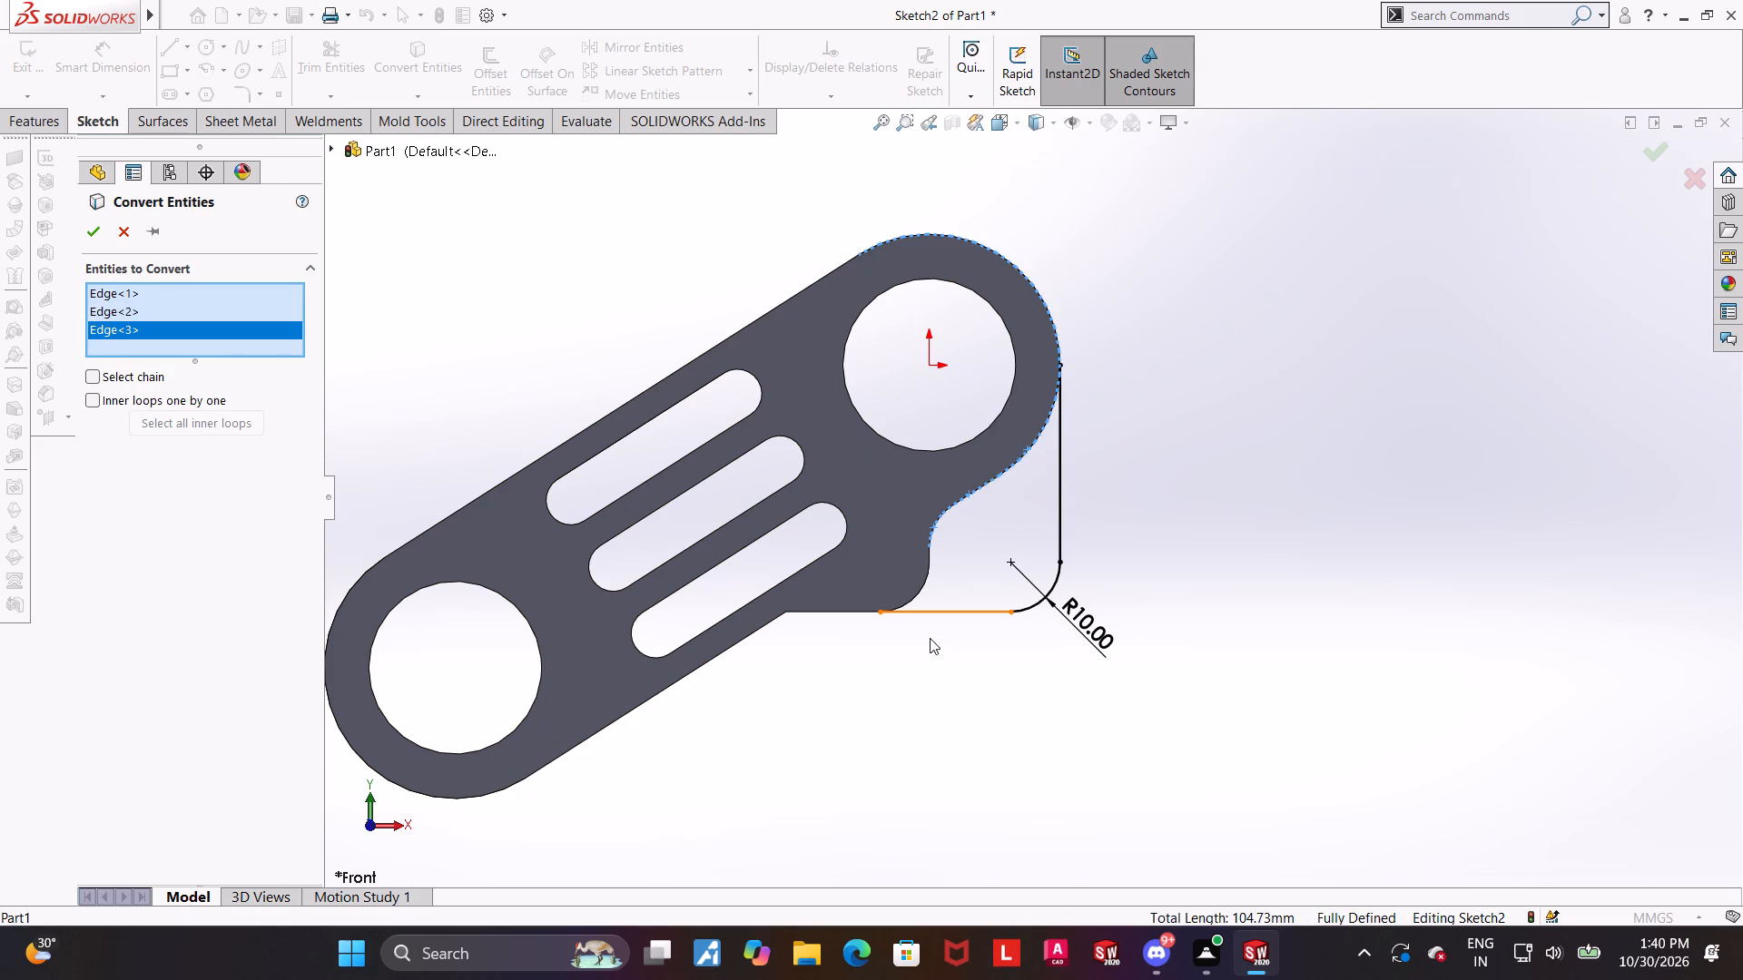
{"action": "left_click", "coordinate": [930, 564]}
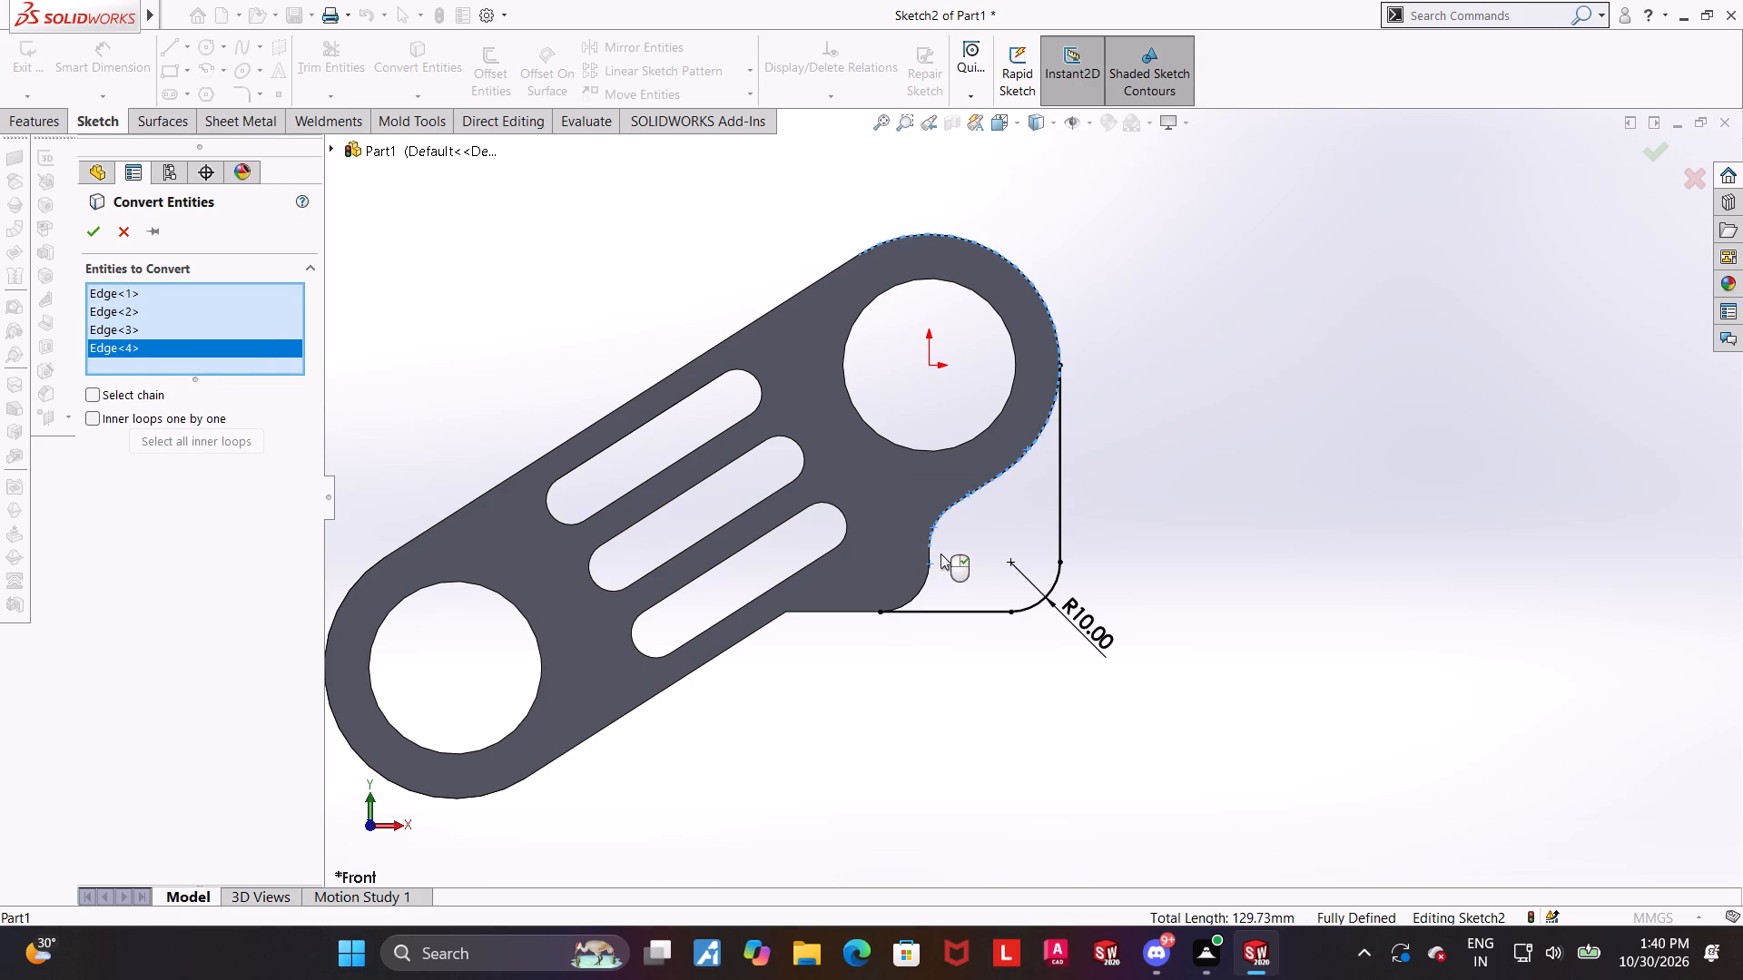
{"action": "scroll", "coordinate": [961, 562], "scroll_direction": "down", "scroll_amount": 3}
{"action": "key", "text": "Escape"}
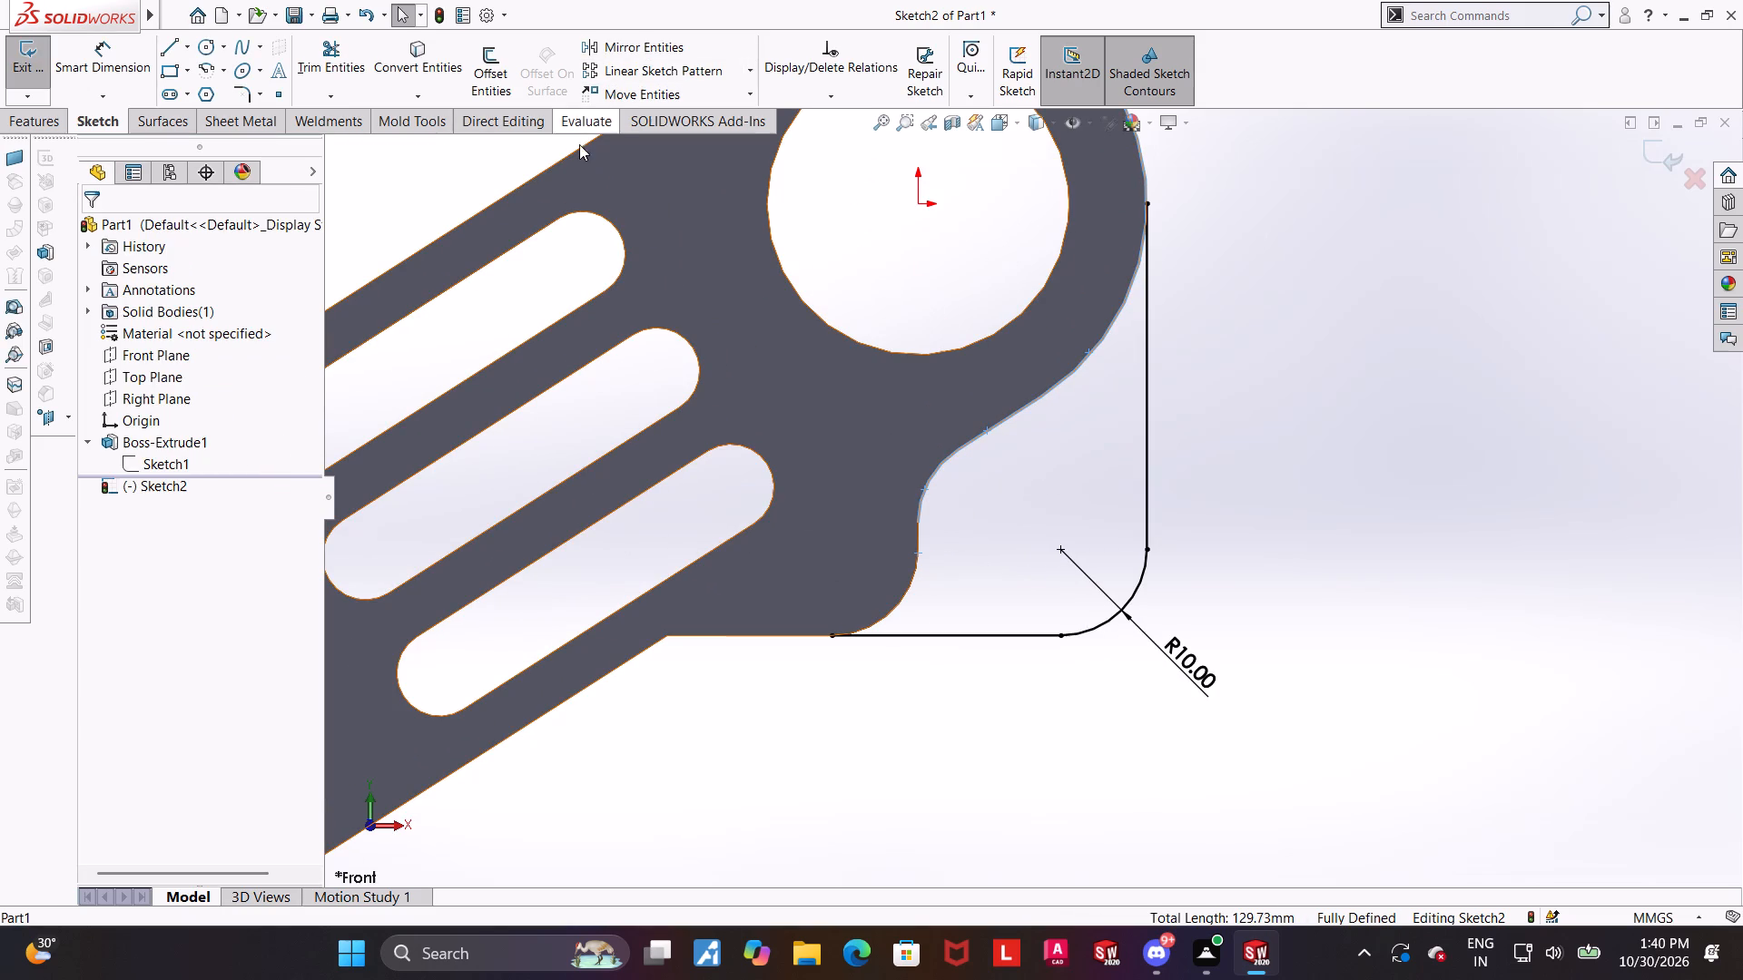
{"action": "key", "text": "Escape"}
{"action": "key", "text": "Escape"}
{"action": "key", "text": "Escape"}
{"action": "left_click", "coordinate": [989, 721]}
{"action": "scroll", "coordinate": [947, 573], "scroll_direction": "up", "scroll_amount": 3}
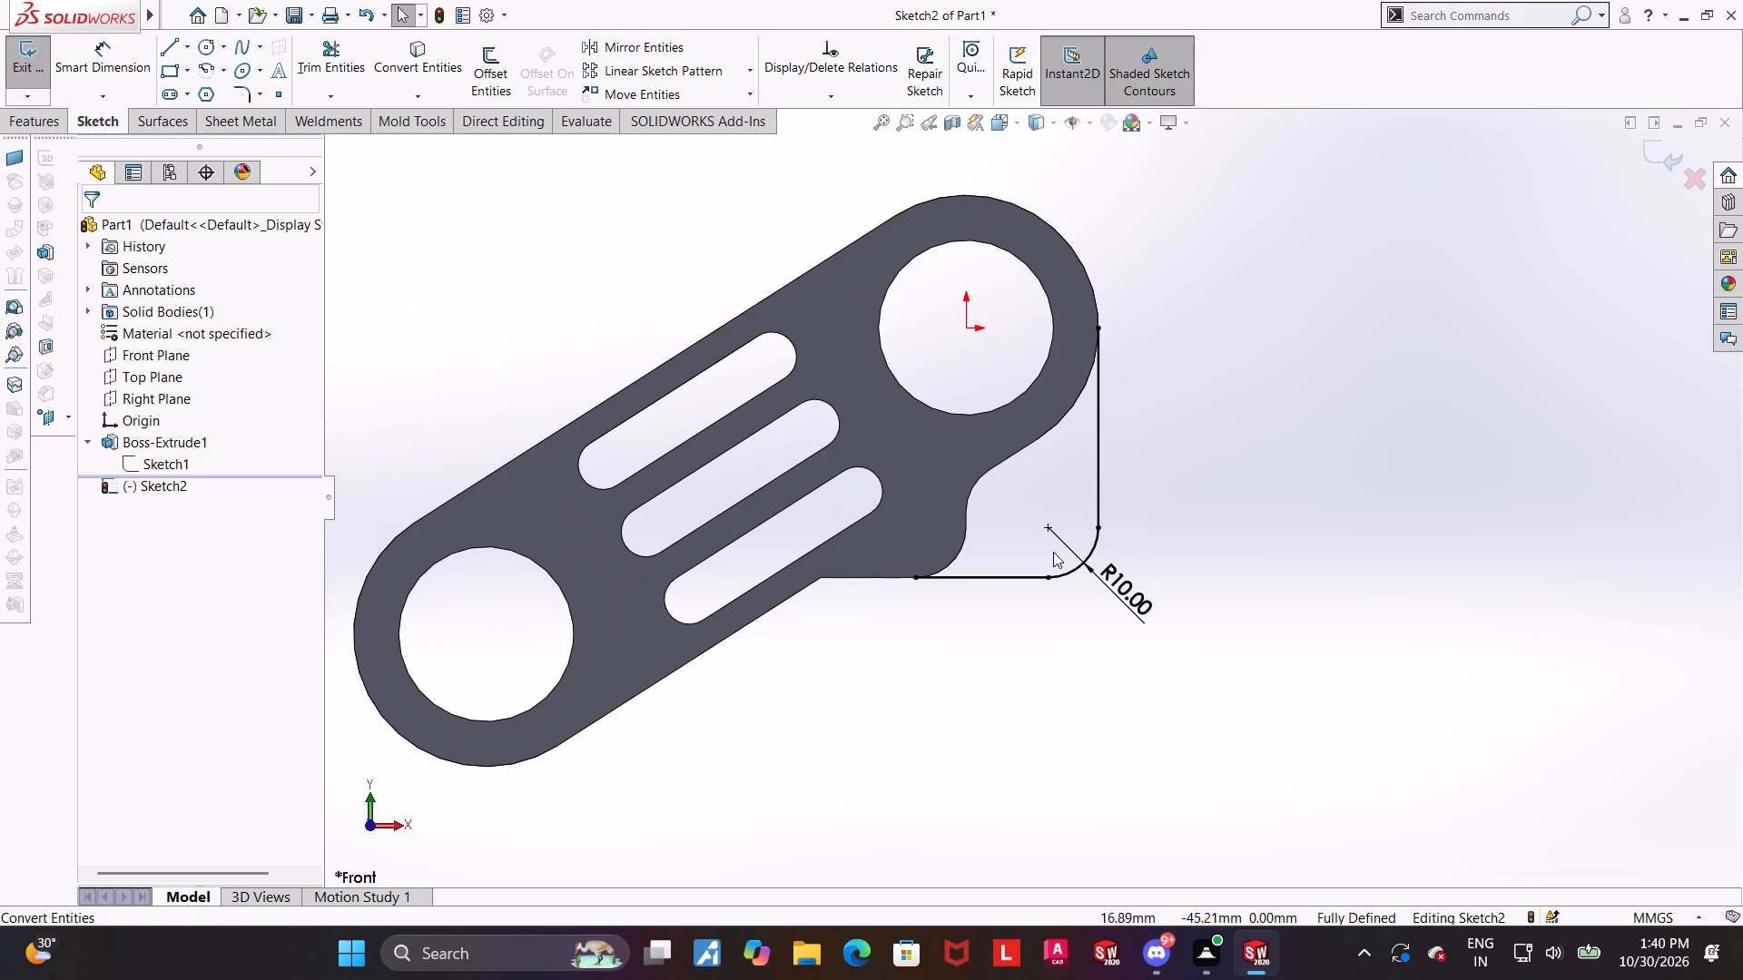
Convert the arm's edges from the projection's corner arc through the short vertical, concave arc and slanted edges to the upper end's outer arc into the sketch.
{"action": "scroll", "coordinate": [1000, 454], "scroll_direction": "down", "scroll_amount": 3}
{"action": "left_click", "coordinate": [426, 75]}
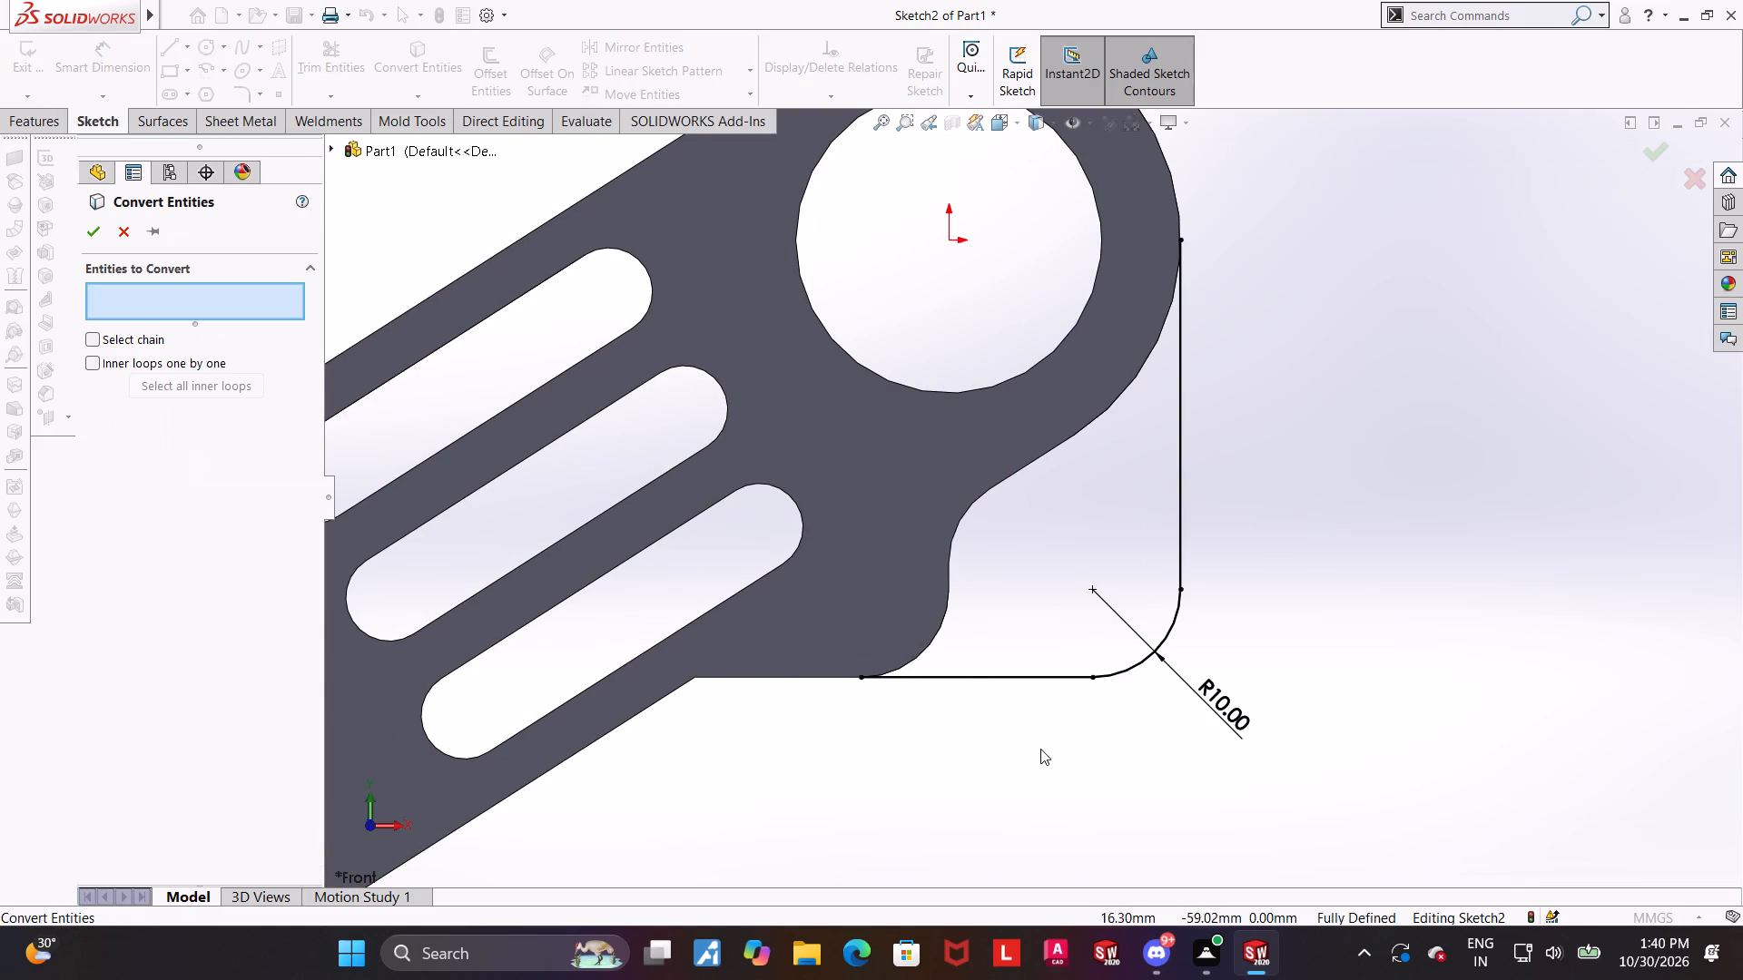
{"action": "left_click", "coordinate": [939, 627]}
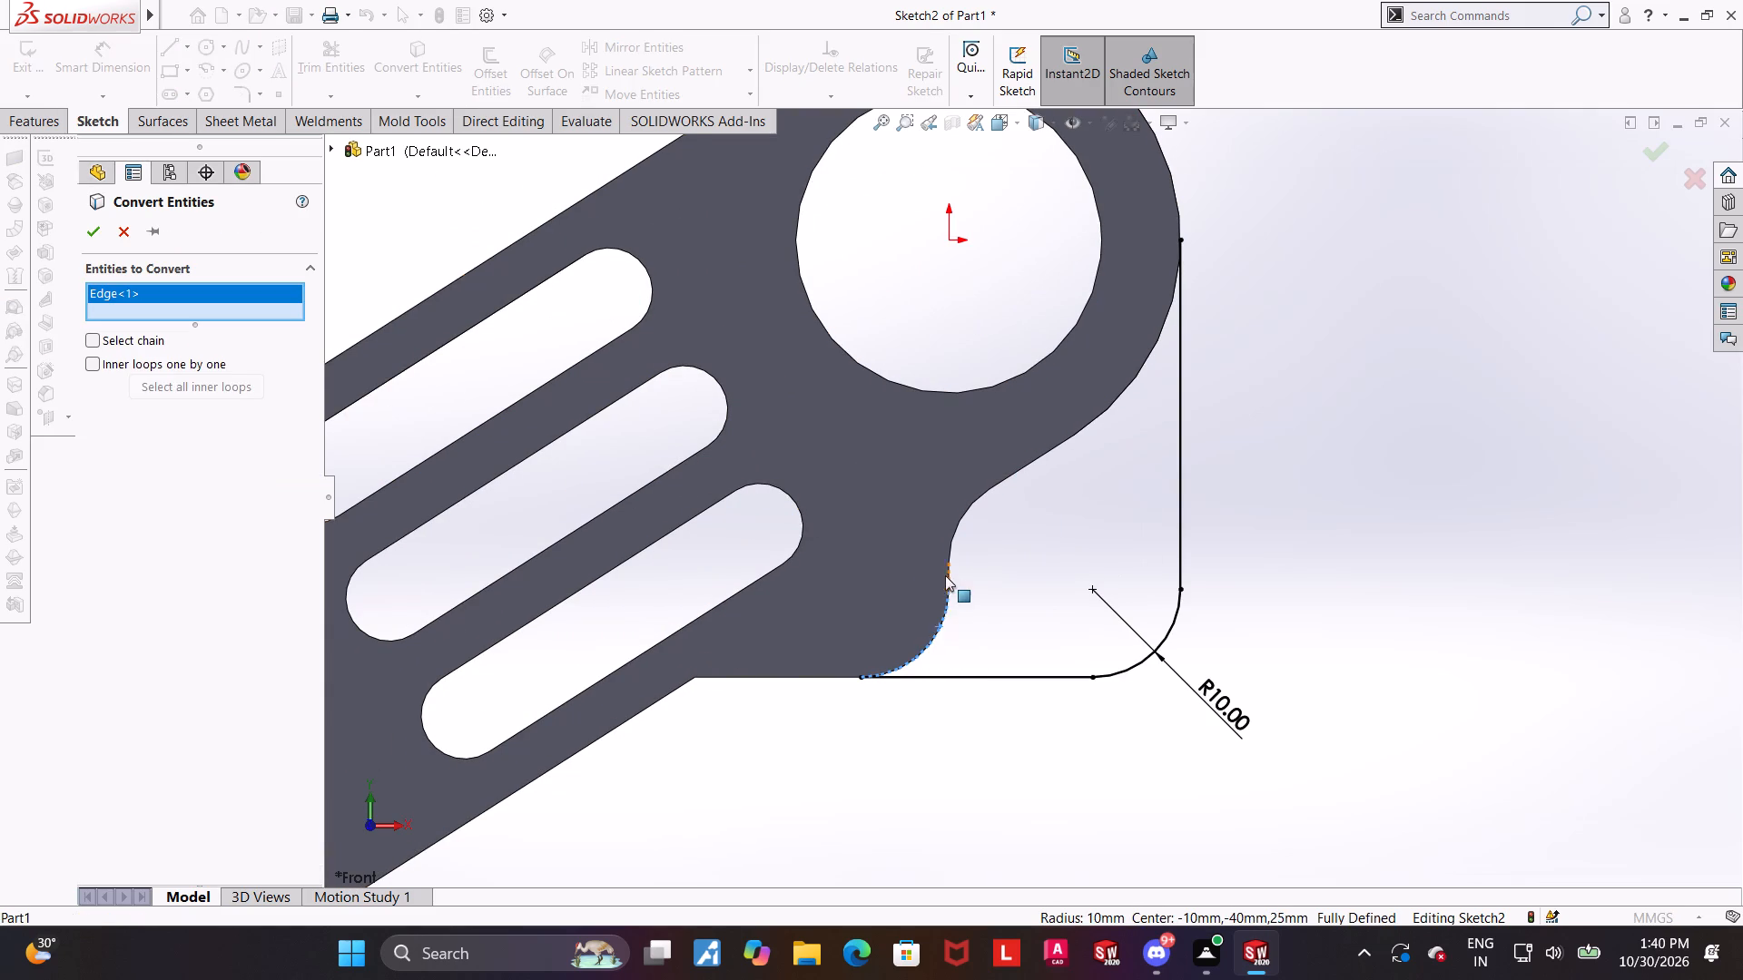
{"action": "left_click", "coordinate": [951, 542]}
{"action": "scroll", "coordinate": [964, 571], "scroll_direction": "down", "scroll_amount": 3}
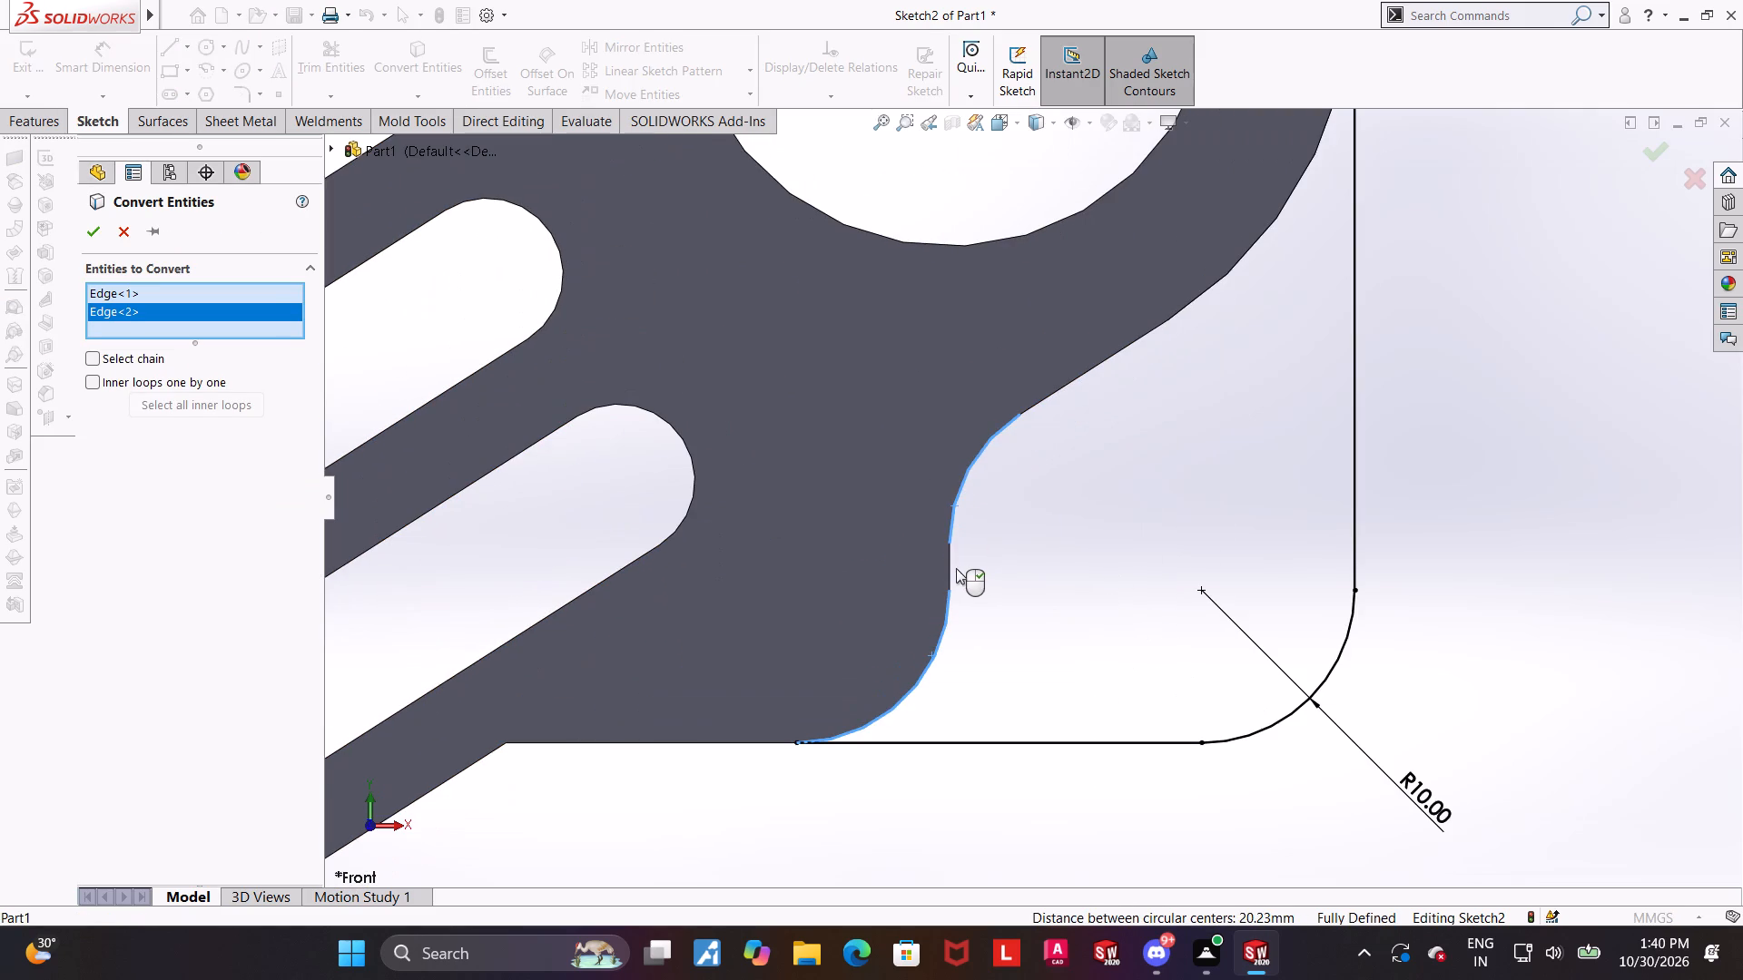
{"action": "left_click", "coordinate": [950, 564]}
{"action": "scroll", "coordinate": [1009, 605], "scroll_direction": "up", "scroll_amount": 3}
{"action": "left_click", "coordinate": [1041, 436]}
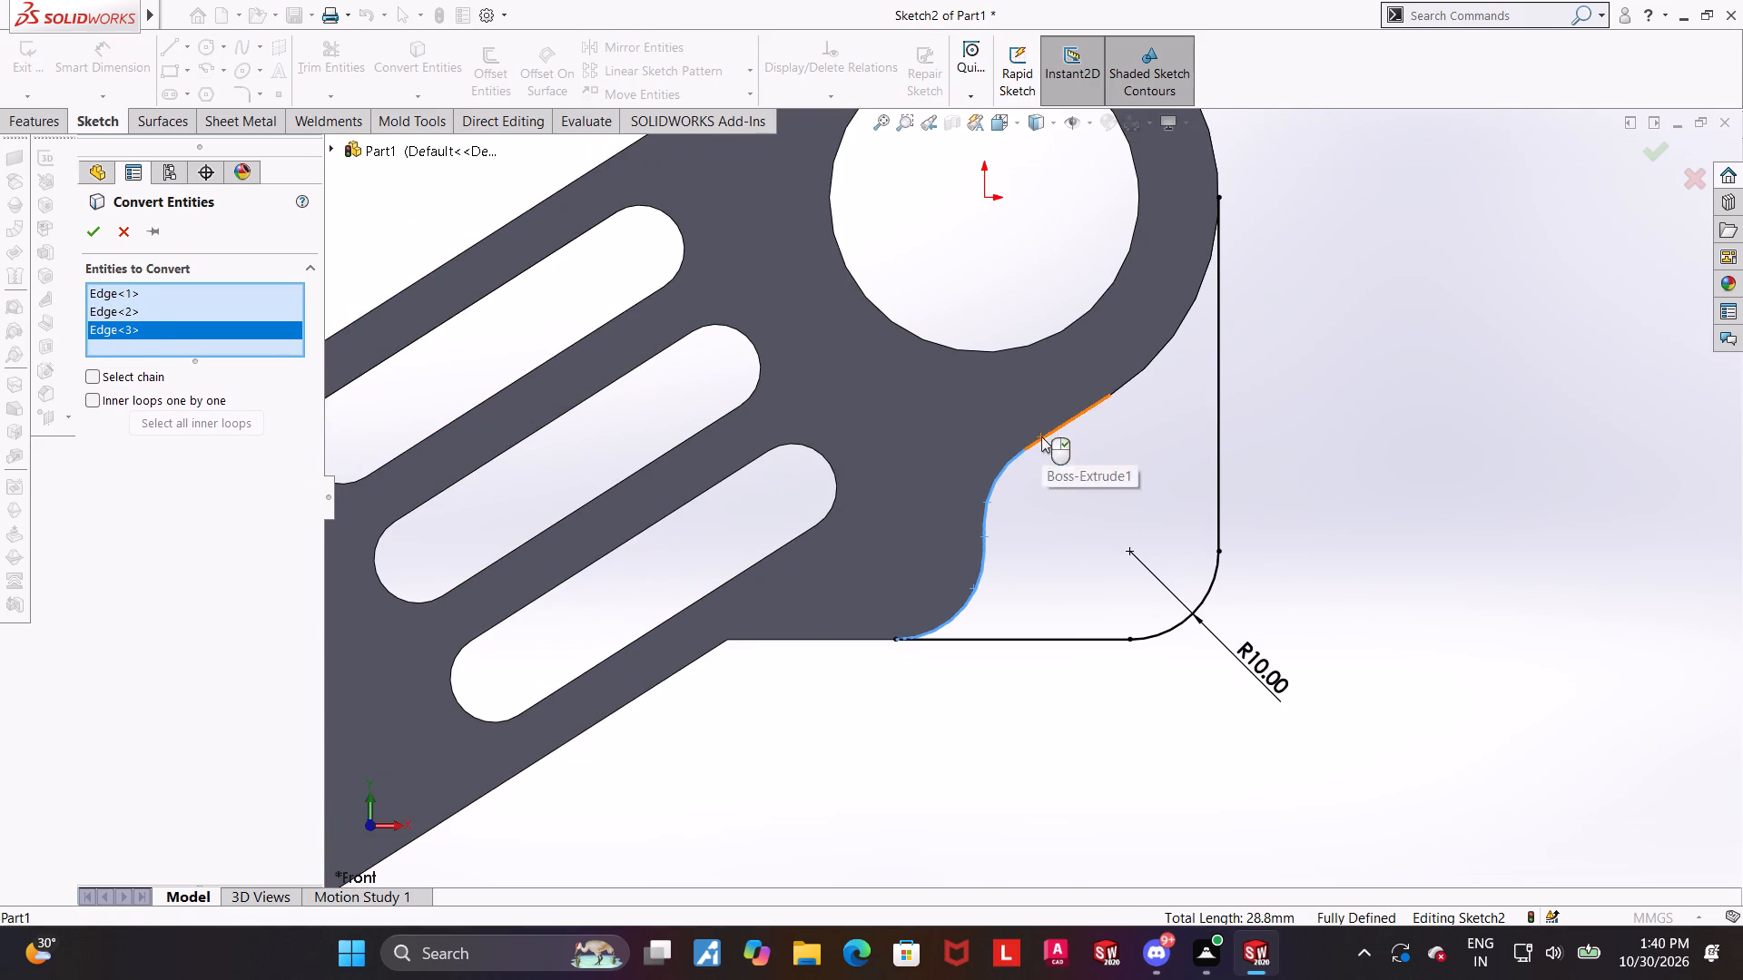
{"action": "left_click", "coordinate": [1178, 332]}
{"action": "scroll", "coordinate": [1270, 440], "scroll_direction": "up", "scroll_amount": 6}
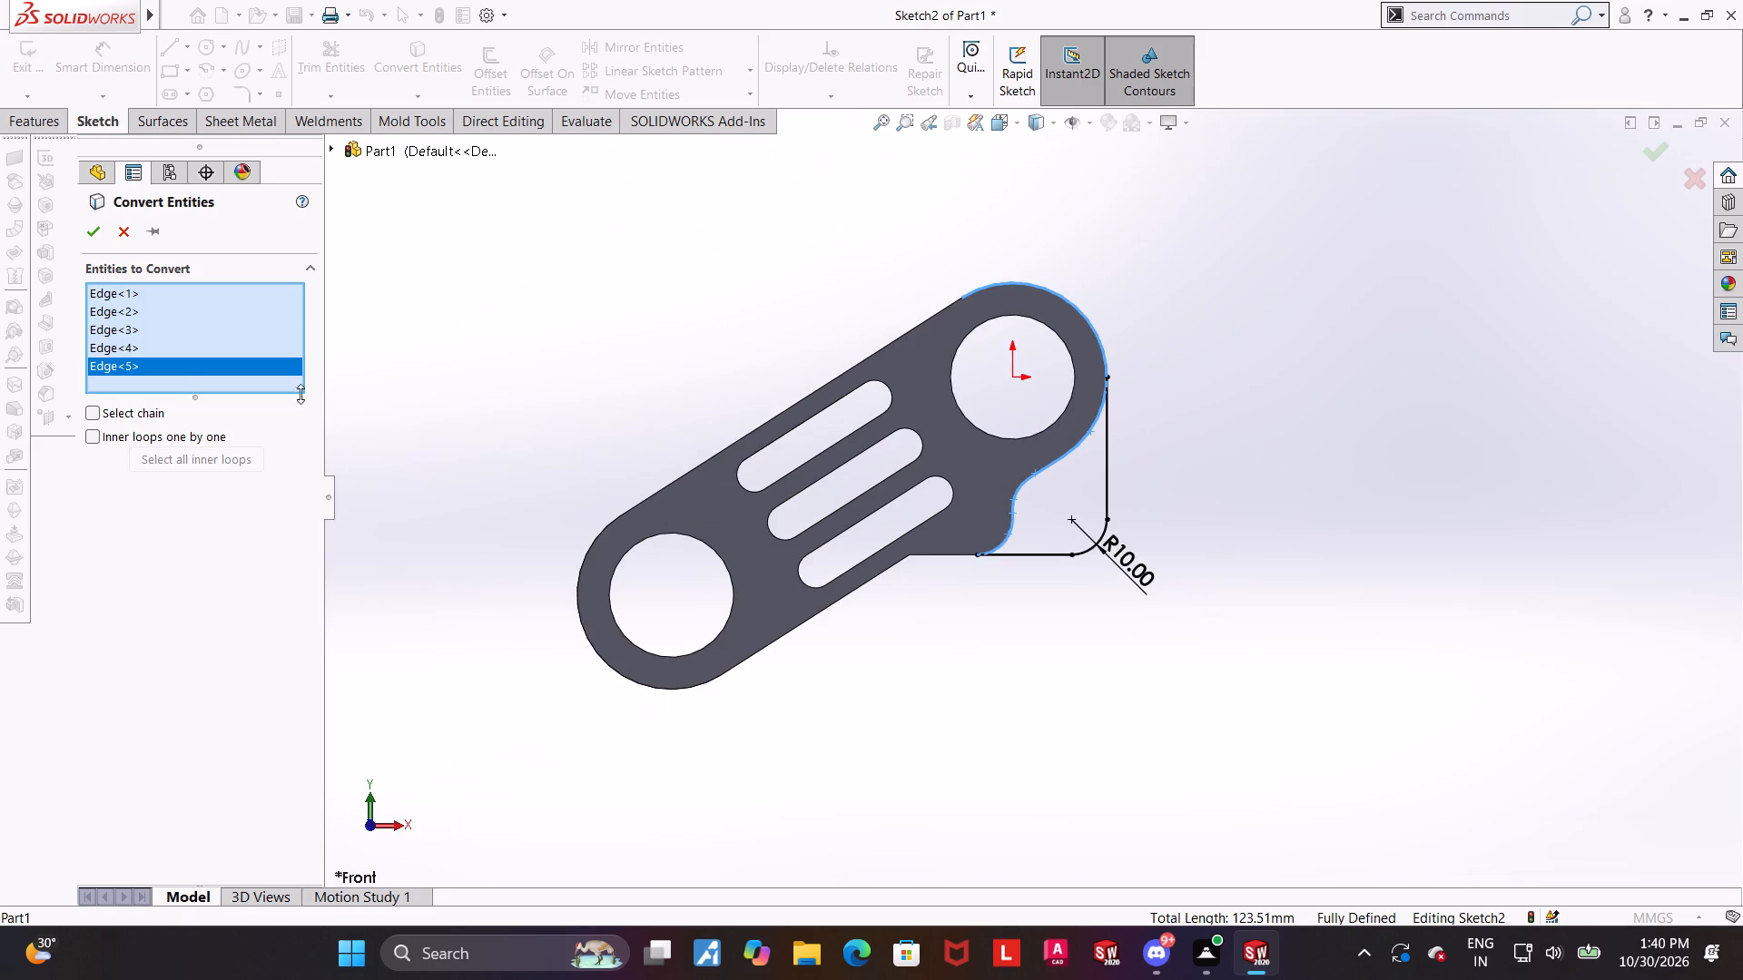
{"action": "left_click", "coordinate": [91, 241]}
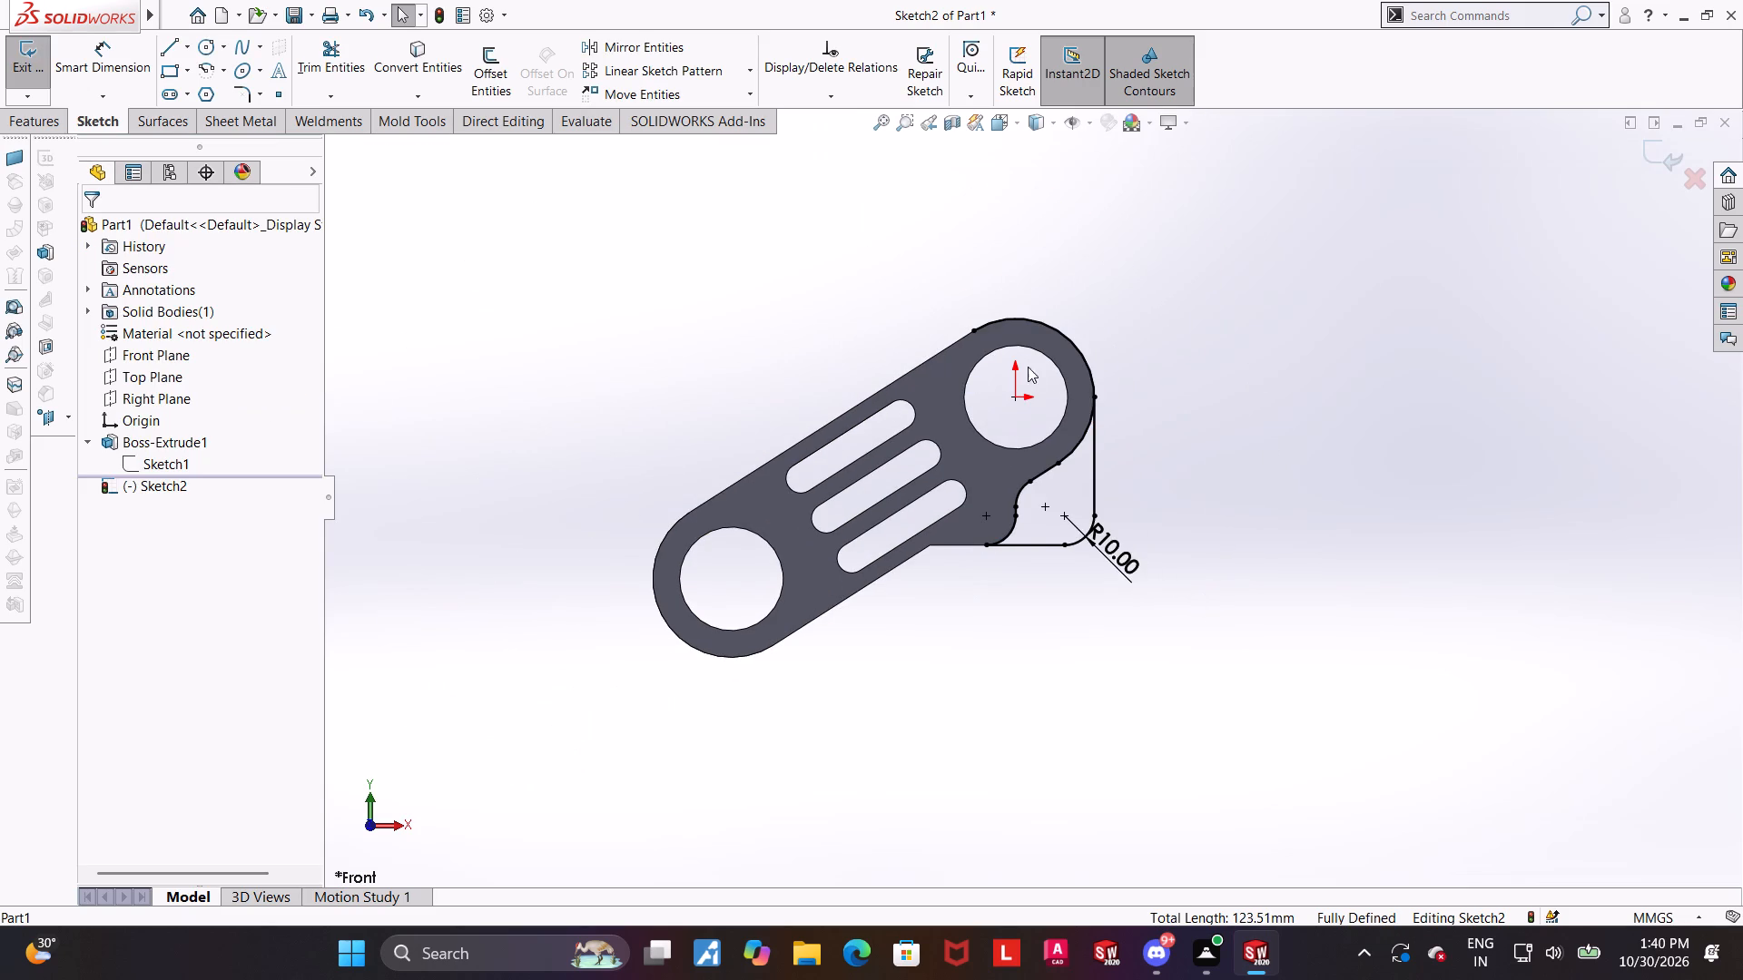
Trim the converted outer arc of the upper rounded end above its tangent point with the side line, leaving a closed profile.
{"action": "scroll", "coordinate": [1064, 300], "scroll_direction": "down", "scroll_amount": 4}
{"action": "left_click", "coordinate": [336, 54]}
{"action": "left_click_drag", "start_coordinate": [984, 456], "coordinate": [1077, 284]}
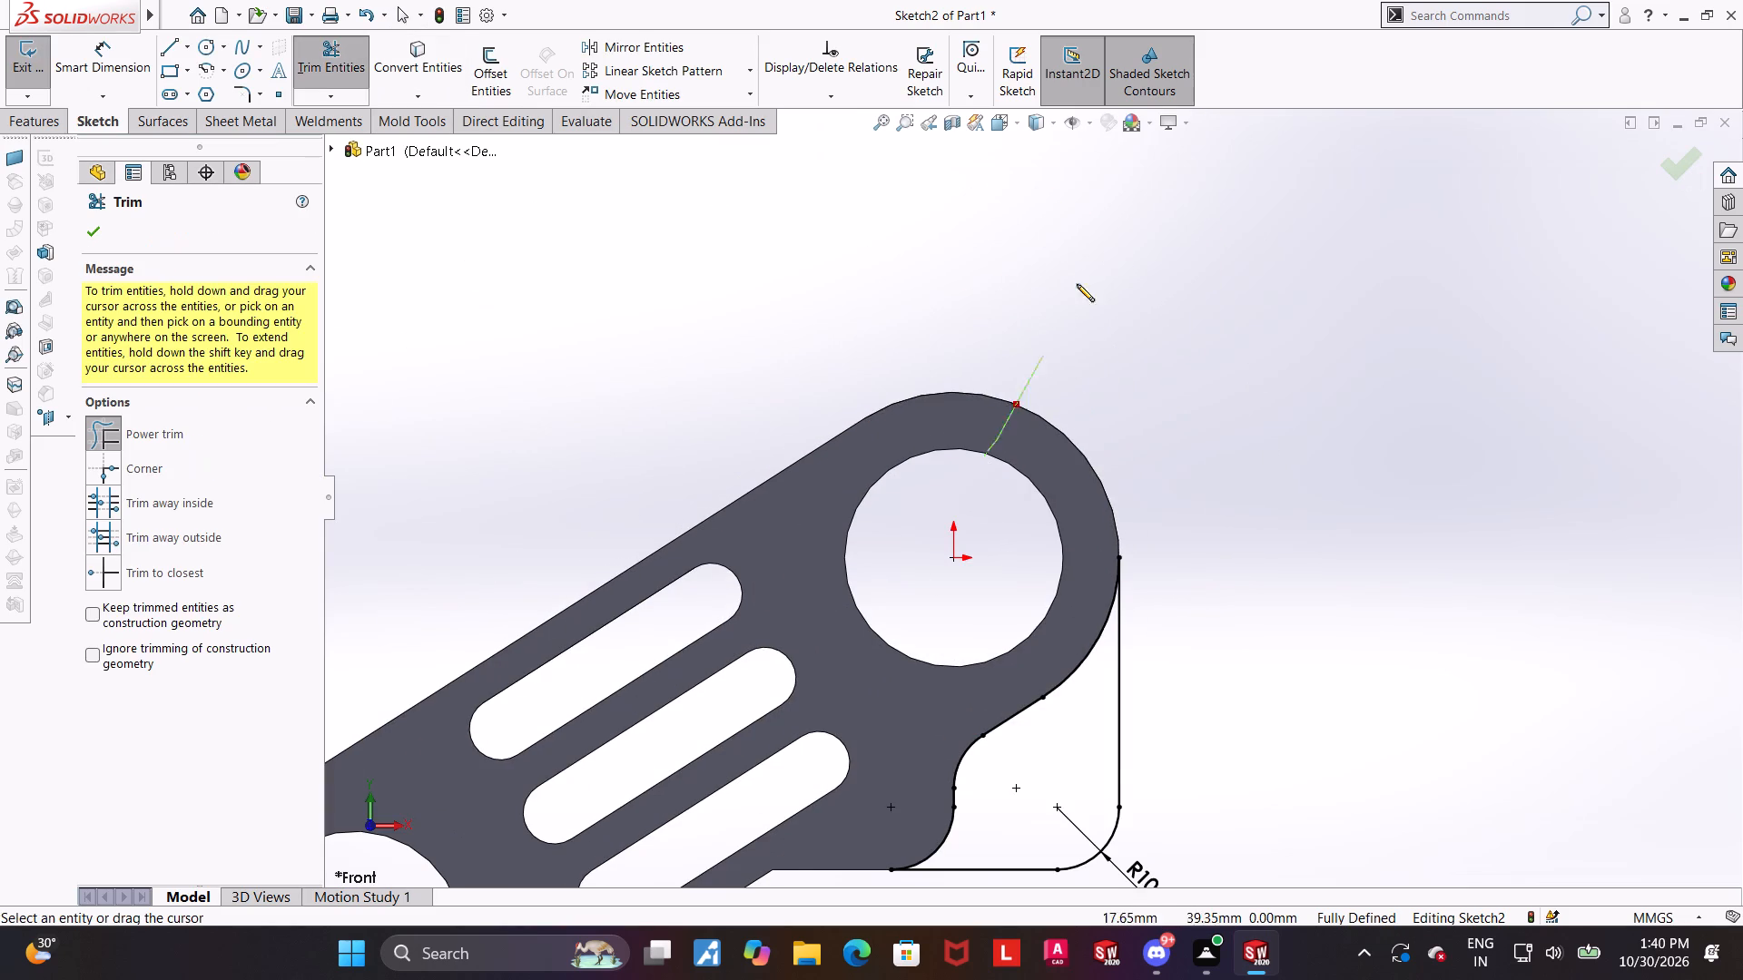
{"action": "left_click_drag", "start_coordinate": [1077, 284], "coordinate": [1077, 283]}
{"action": "scroll", "coordinate": [1141, 477], "scroll_direction": "up", "scroll_amount": 2}
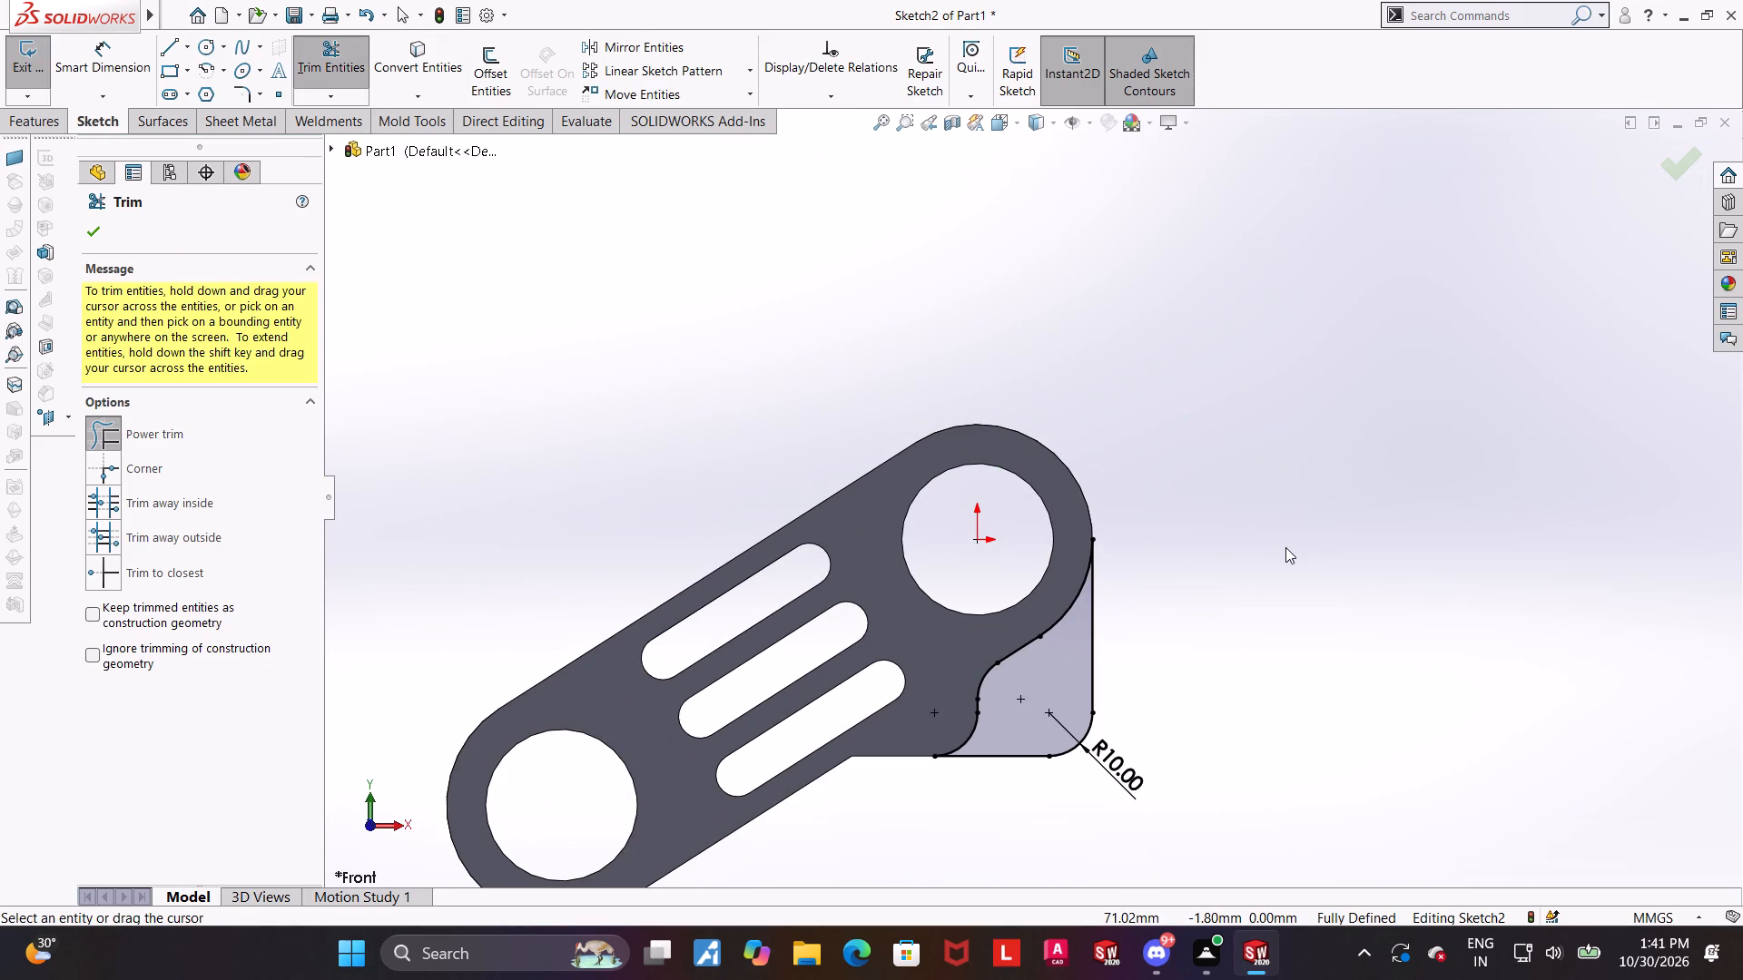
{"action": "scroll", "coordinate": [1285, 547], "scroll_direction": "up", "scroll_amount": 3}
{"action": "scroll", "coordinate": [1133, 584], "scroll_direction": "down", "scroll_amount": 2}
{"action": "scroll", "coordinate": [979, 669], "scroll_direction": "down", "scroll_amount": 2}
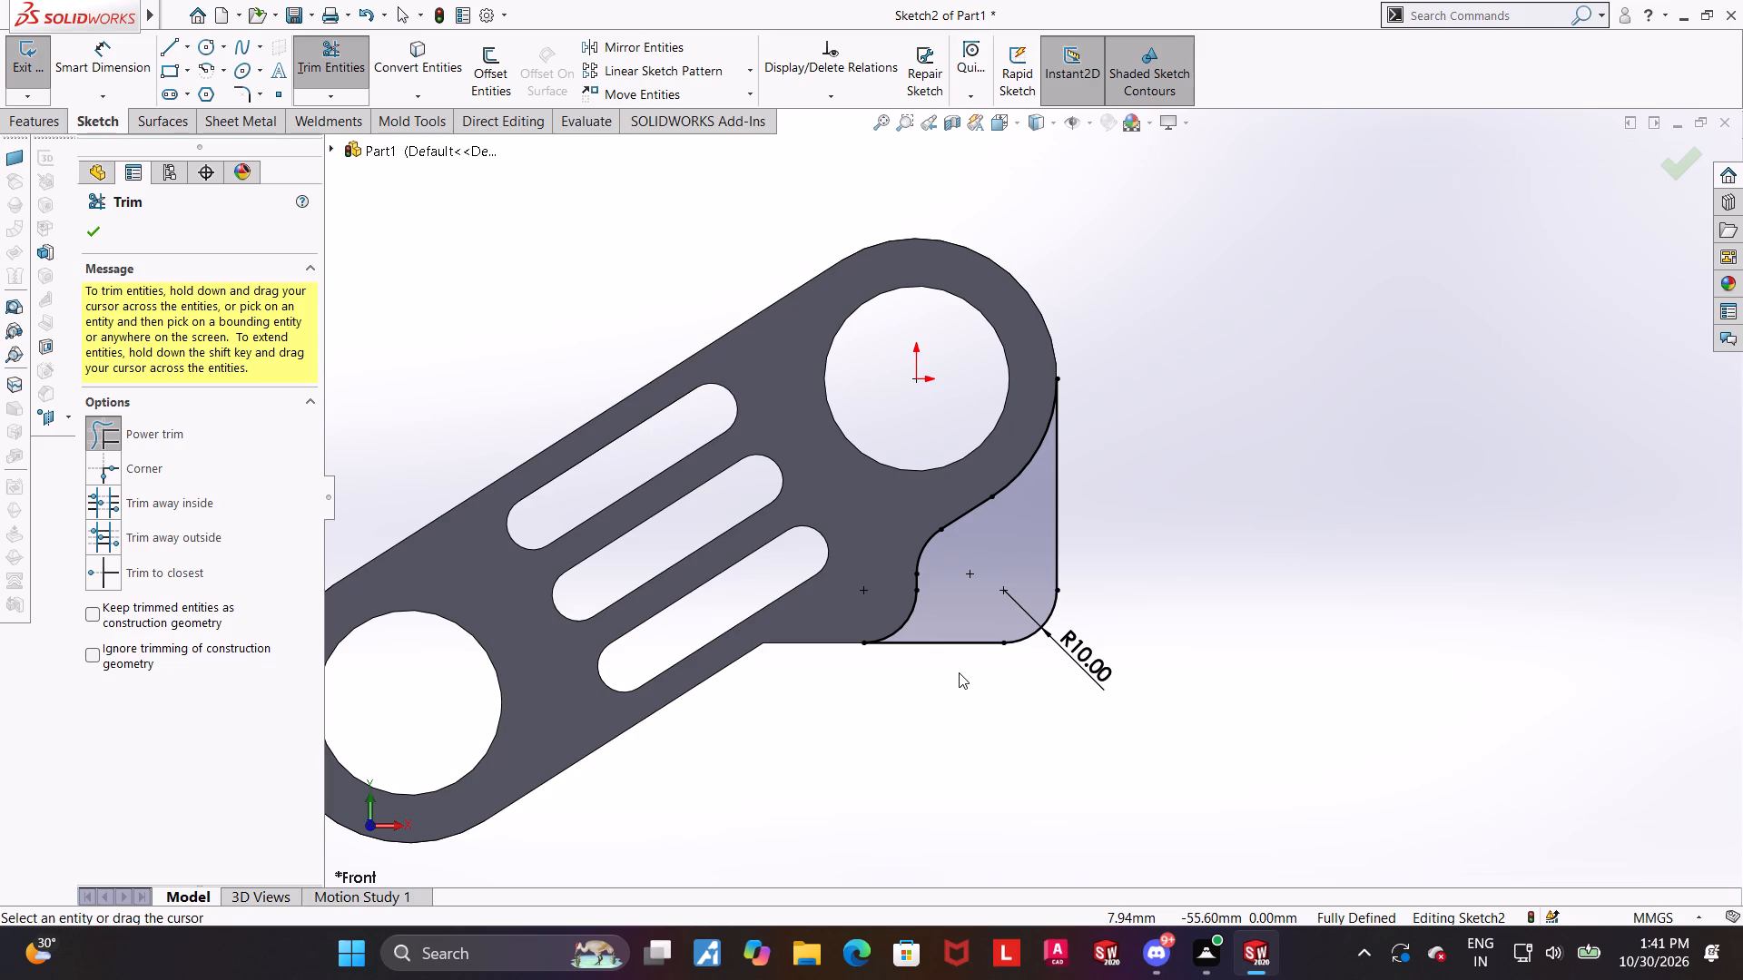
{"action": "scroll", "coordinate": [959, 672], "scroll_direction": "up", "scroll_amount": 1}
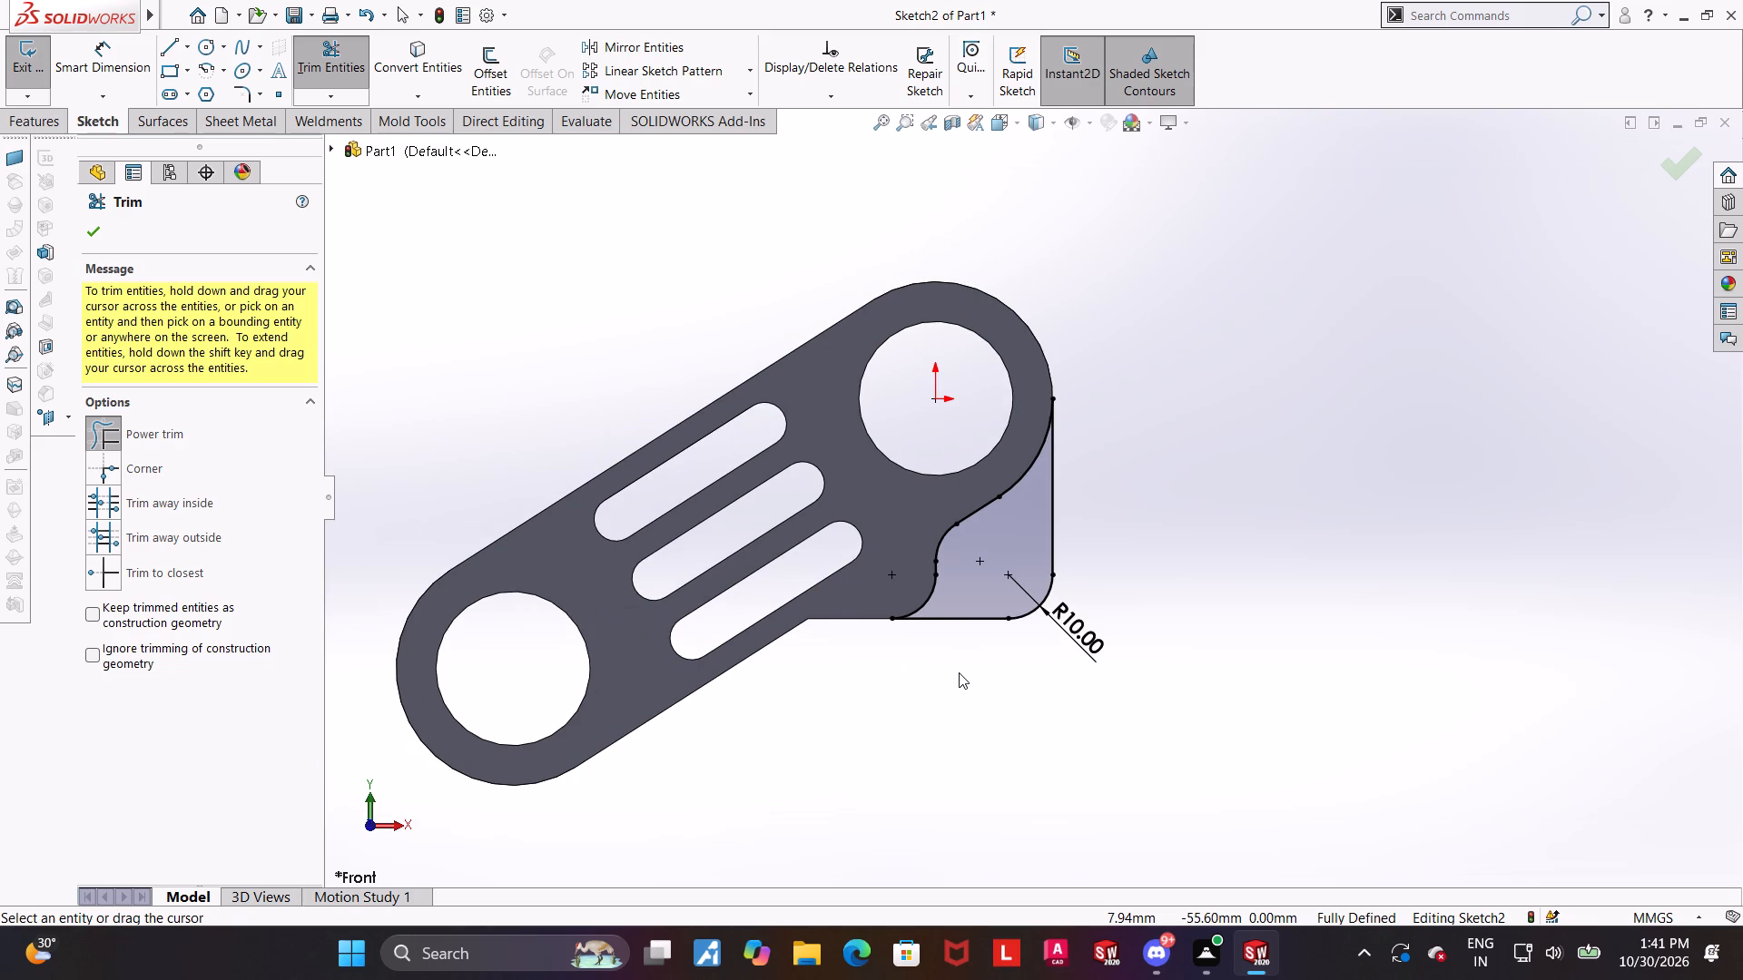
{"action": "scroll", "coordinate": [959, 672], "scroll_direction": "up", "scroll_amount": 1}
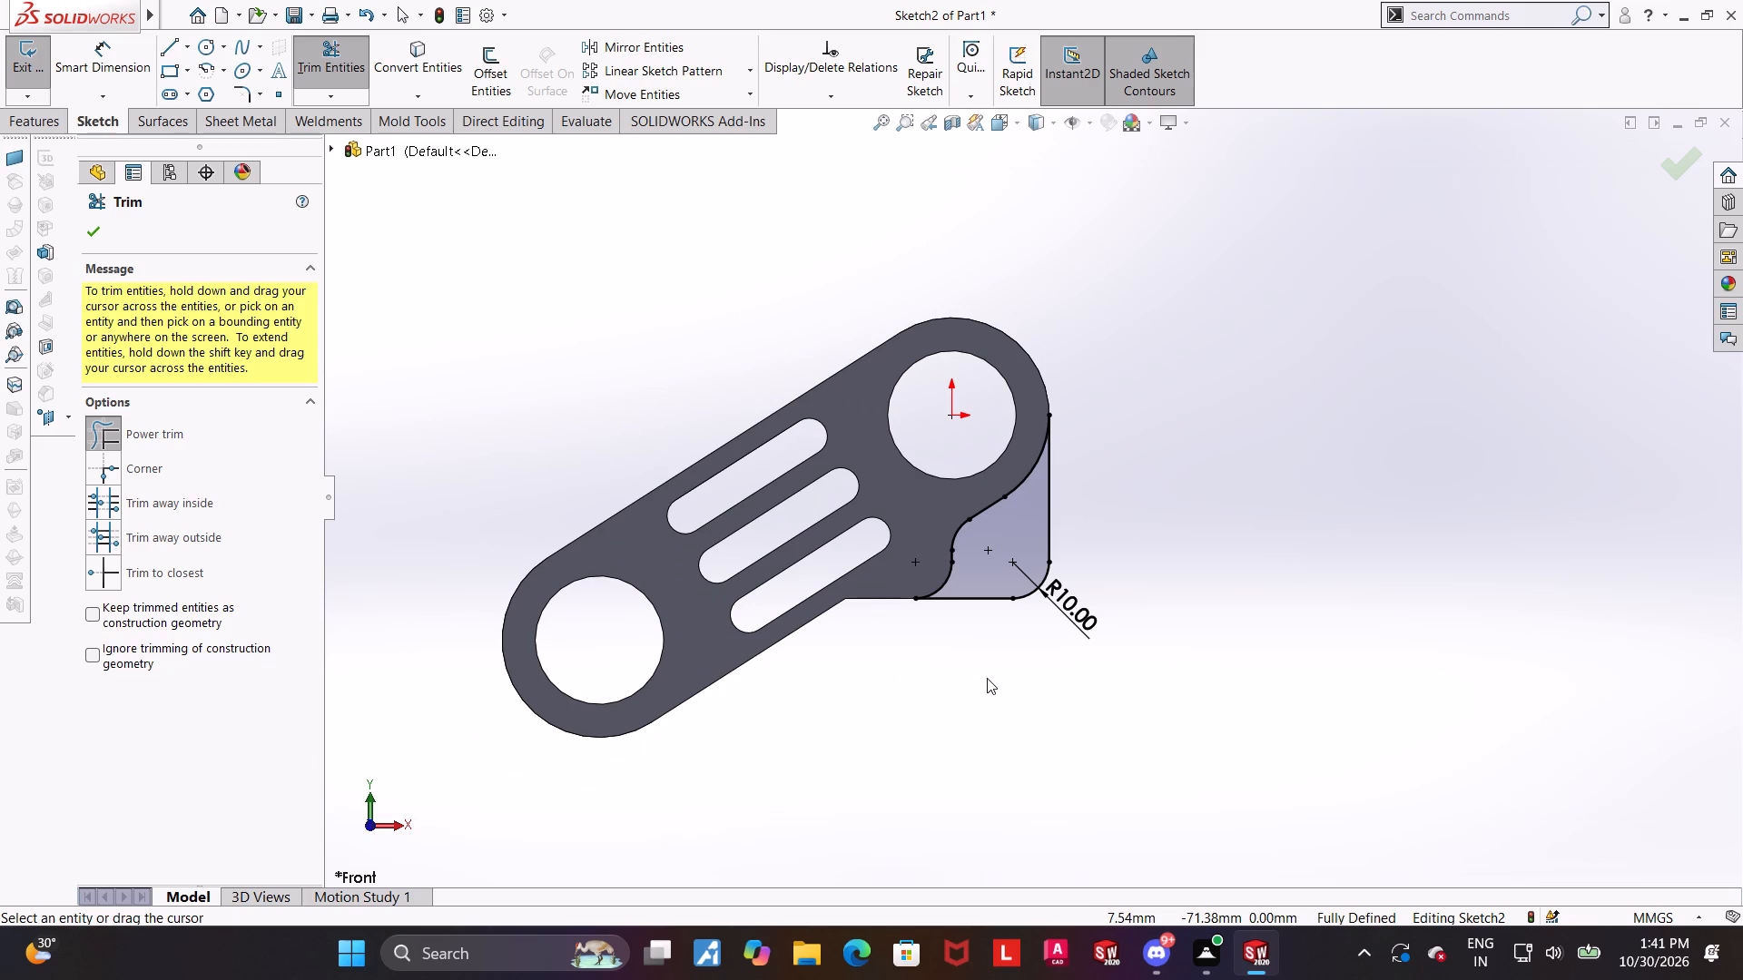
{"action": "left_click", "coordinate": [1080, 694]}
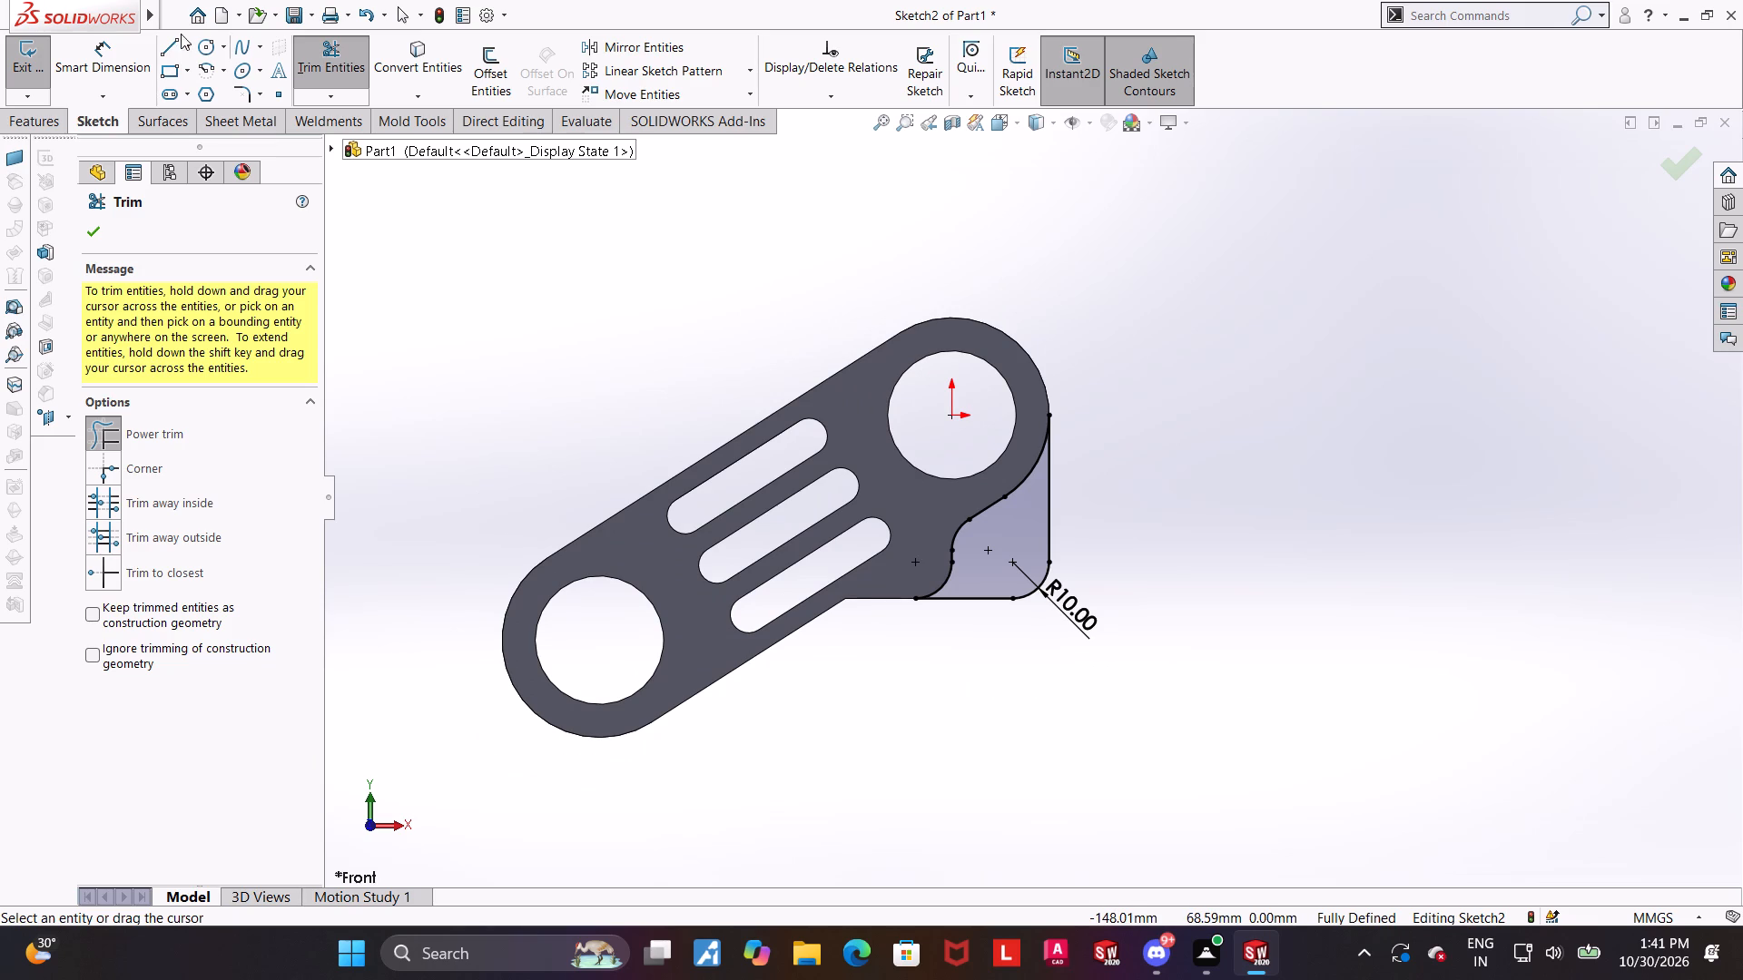
Check the vertical distance between the origin and the profile's lower line with Smart Dimension.
{"action": "left_click", "coordinate": [81, 64]}
{"action": "left_click", "coordinate": [950, 418]}
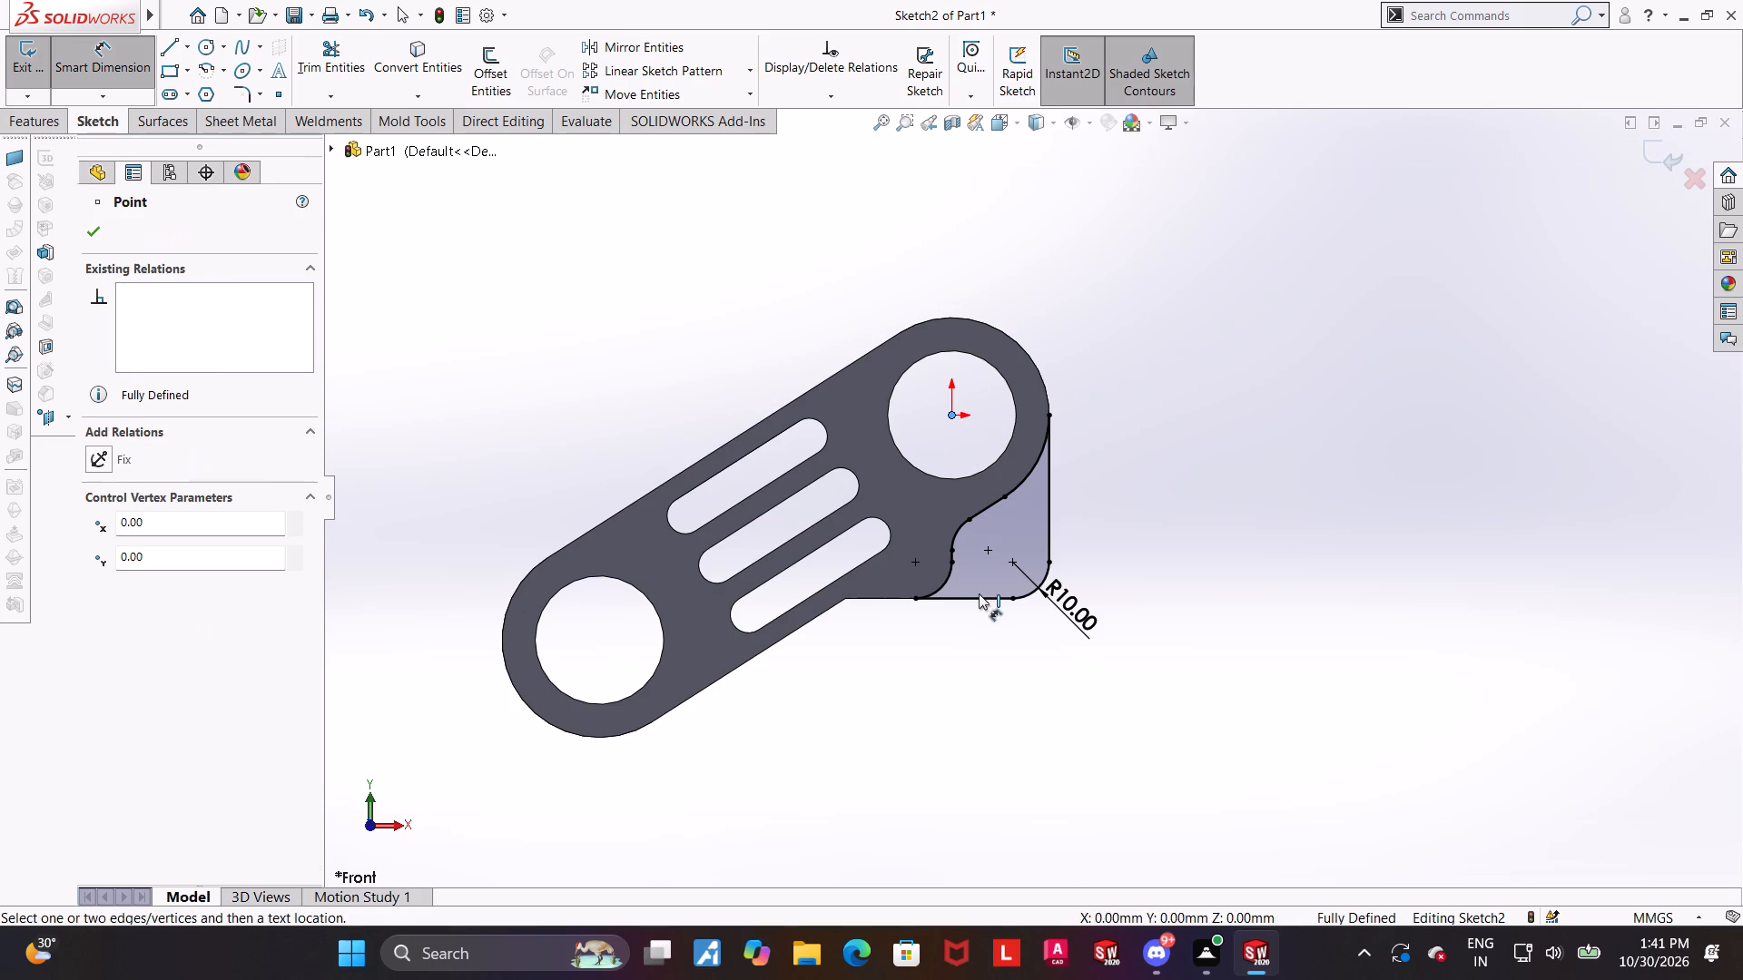
{"action": "left_click", "coordinate": [979, 601]}
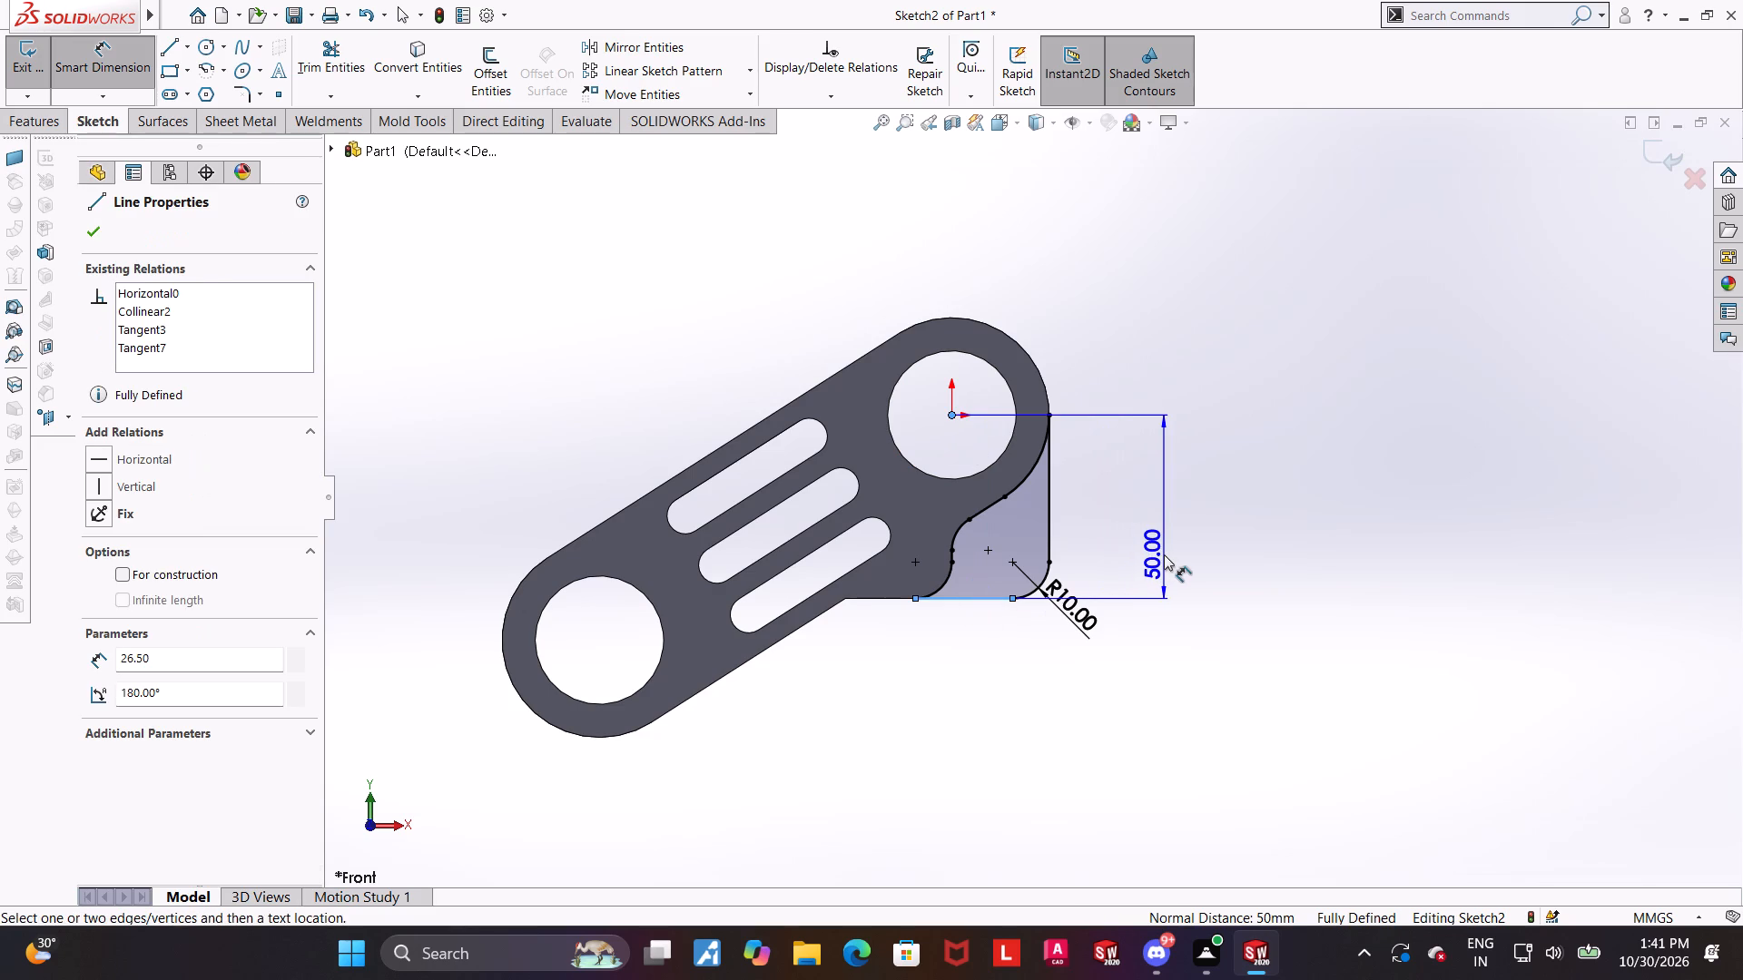
{"action": "left_click", "coordinate": [1164, 554]}
{"action": "key", "text": "Escape"}
{"action": "middle_click_drag", "start_coordinate": [1181, 547], "coordinate": [1131, 567]}
{"action": "key", "text": "Escape"}
Exit the sketch and extrude the closed profile 15 mm blind from the sketch plane, merged with the arm.
{"action": "scroll", "coordinate": [1208, 554], "scroll_direction": "up", "scroll_amount": 2}
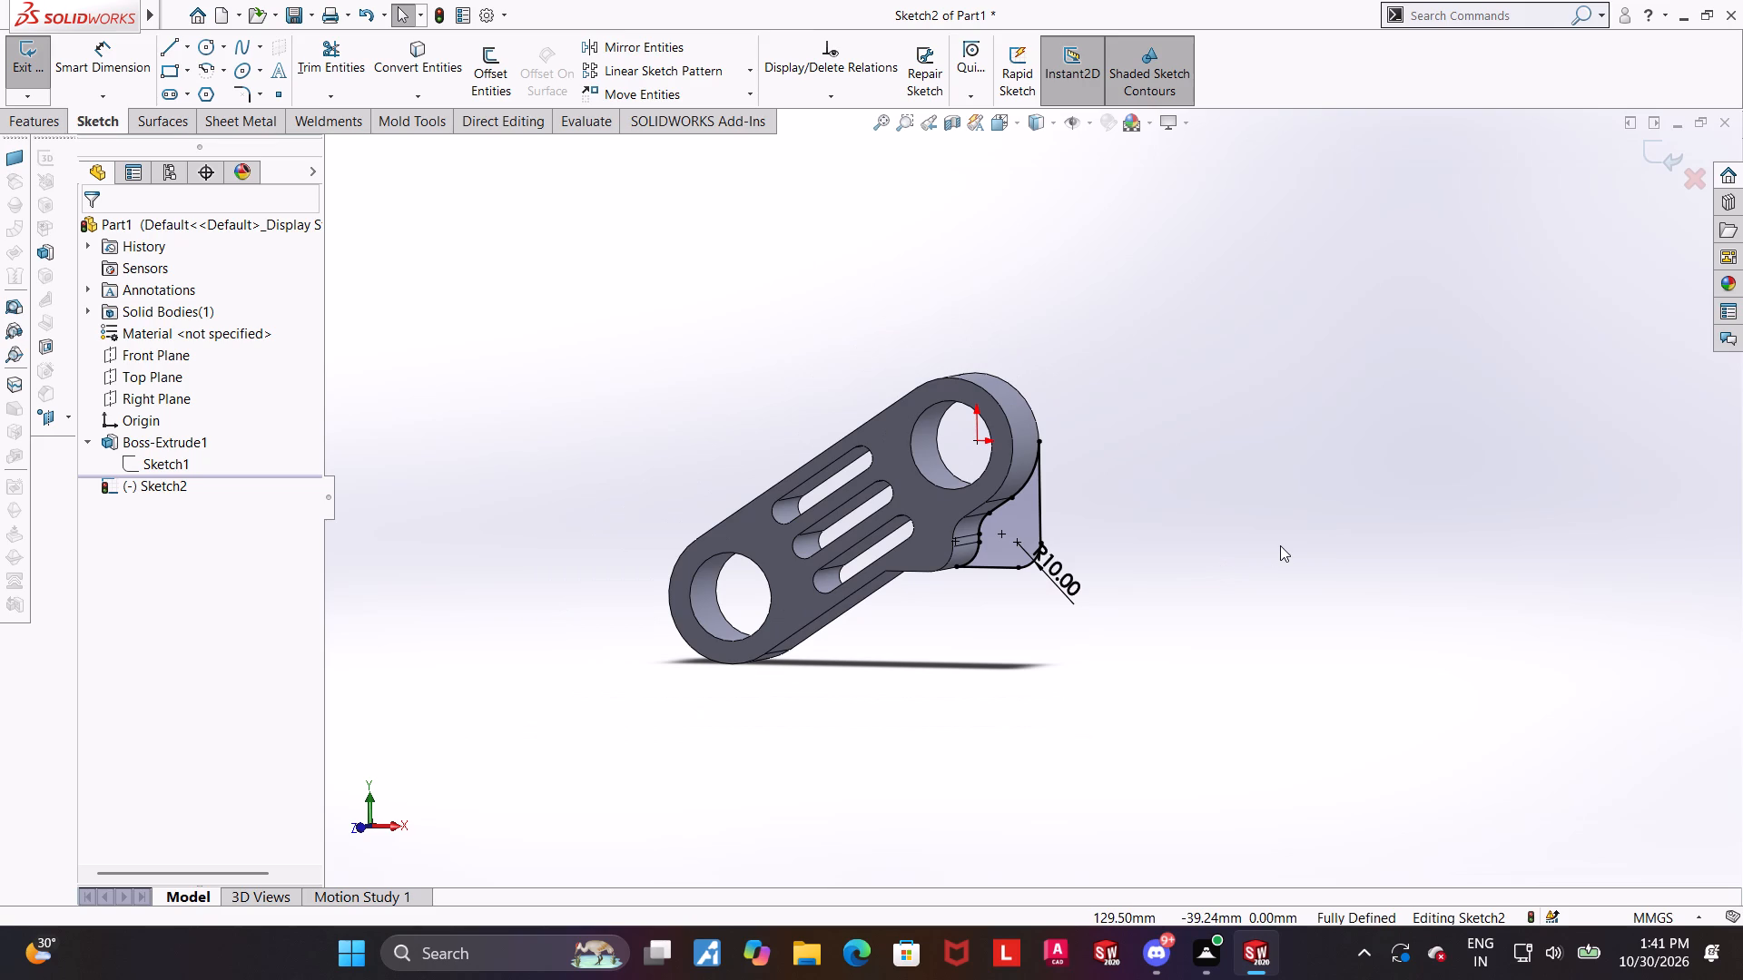
{"action": "scroll", "coordinate": [1280, 545], "scroll_direction": "up", "scroll_amount": 1}
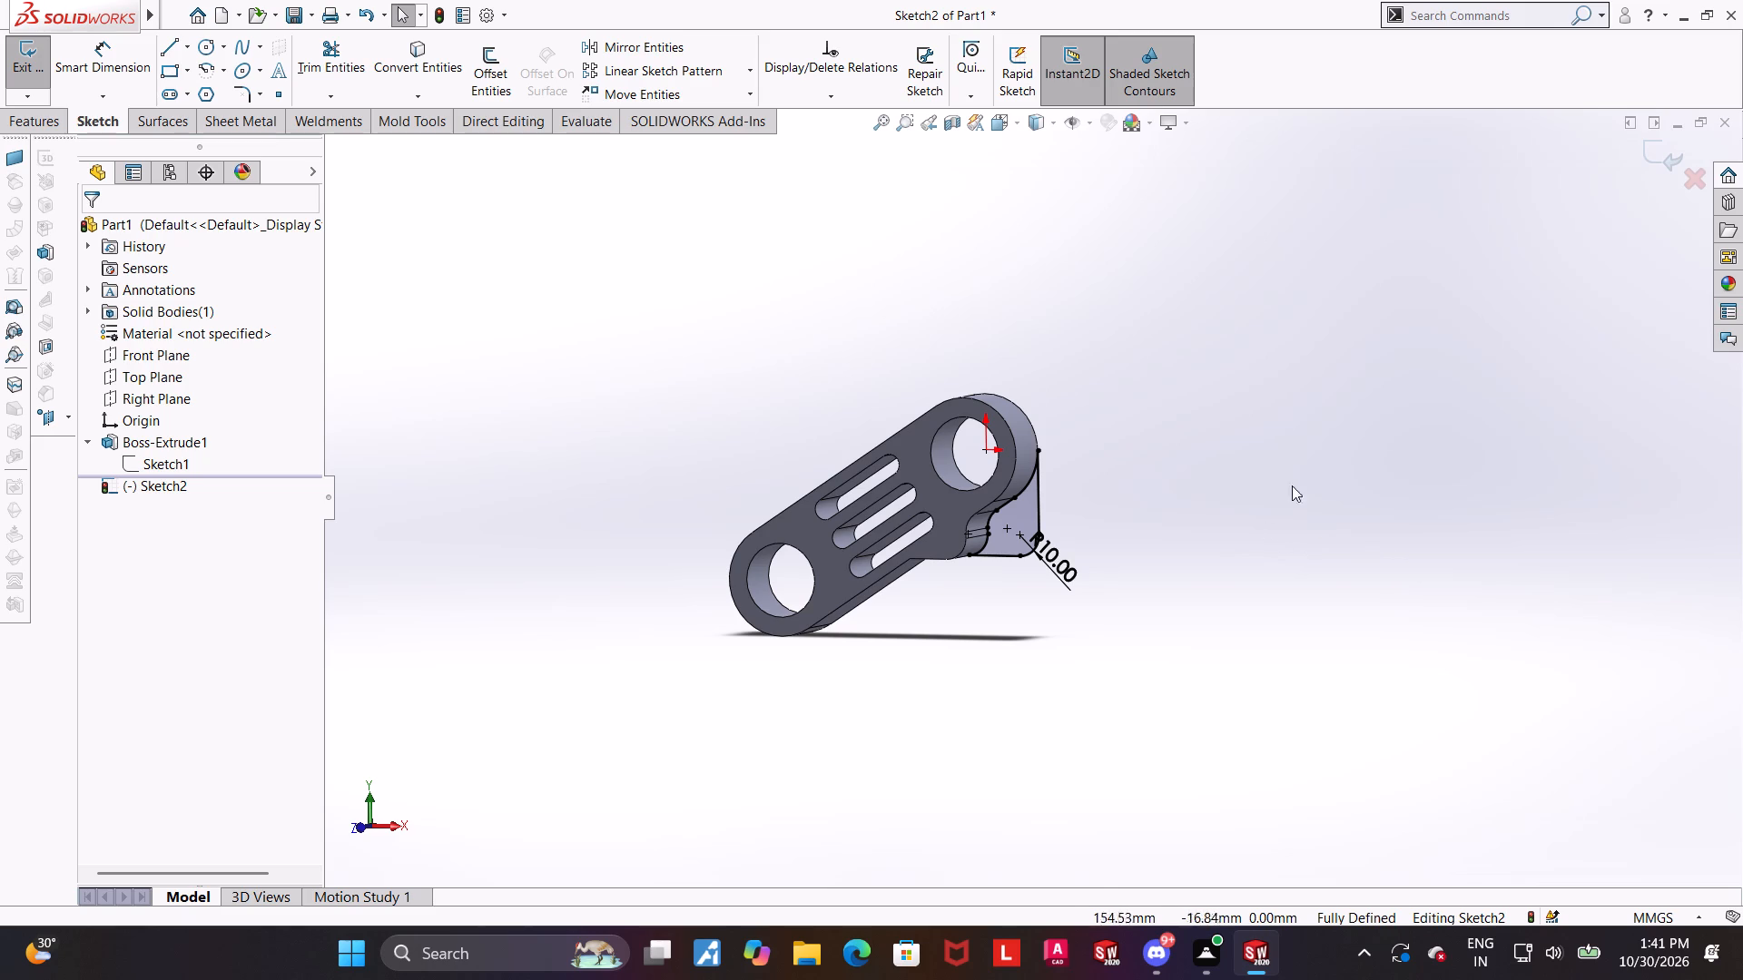
{"action": "left_click", "coordinate": [1667, 140]}
{"action": "left_click", "coordinate": [10, 78]}
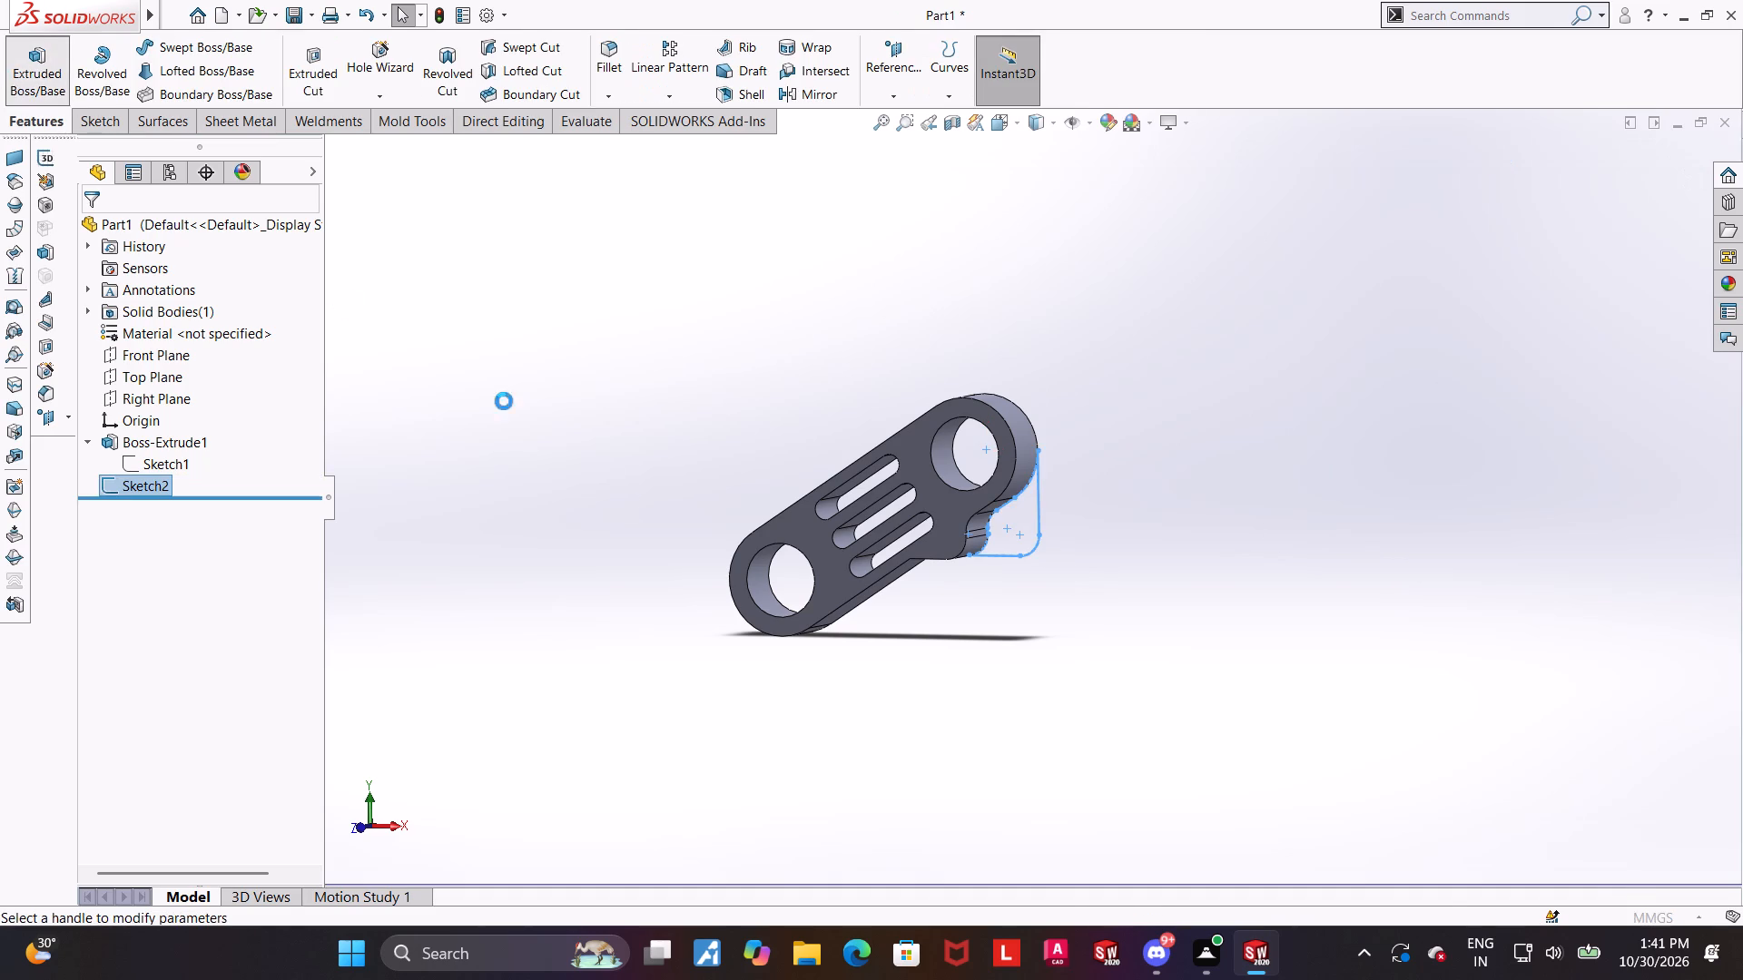
{"action": "key", "text": "1"}
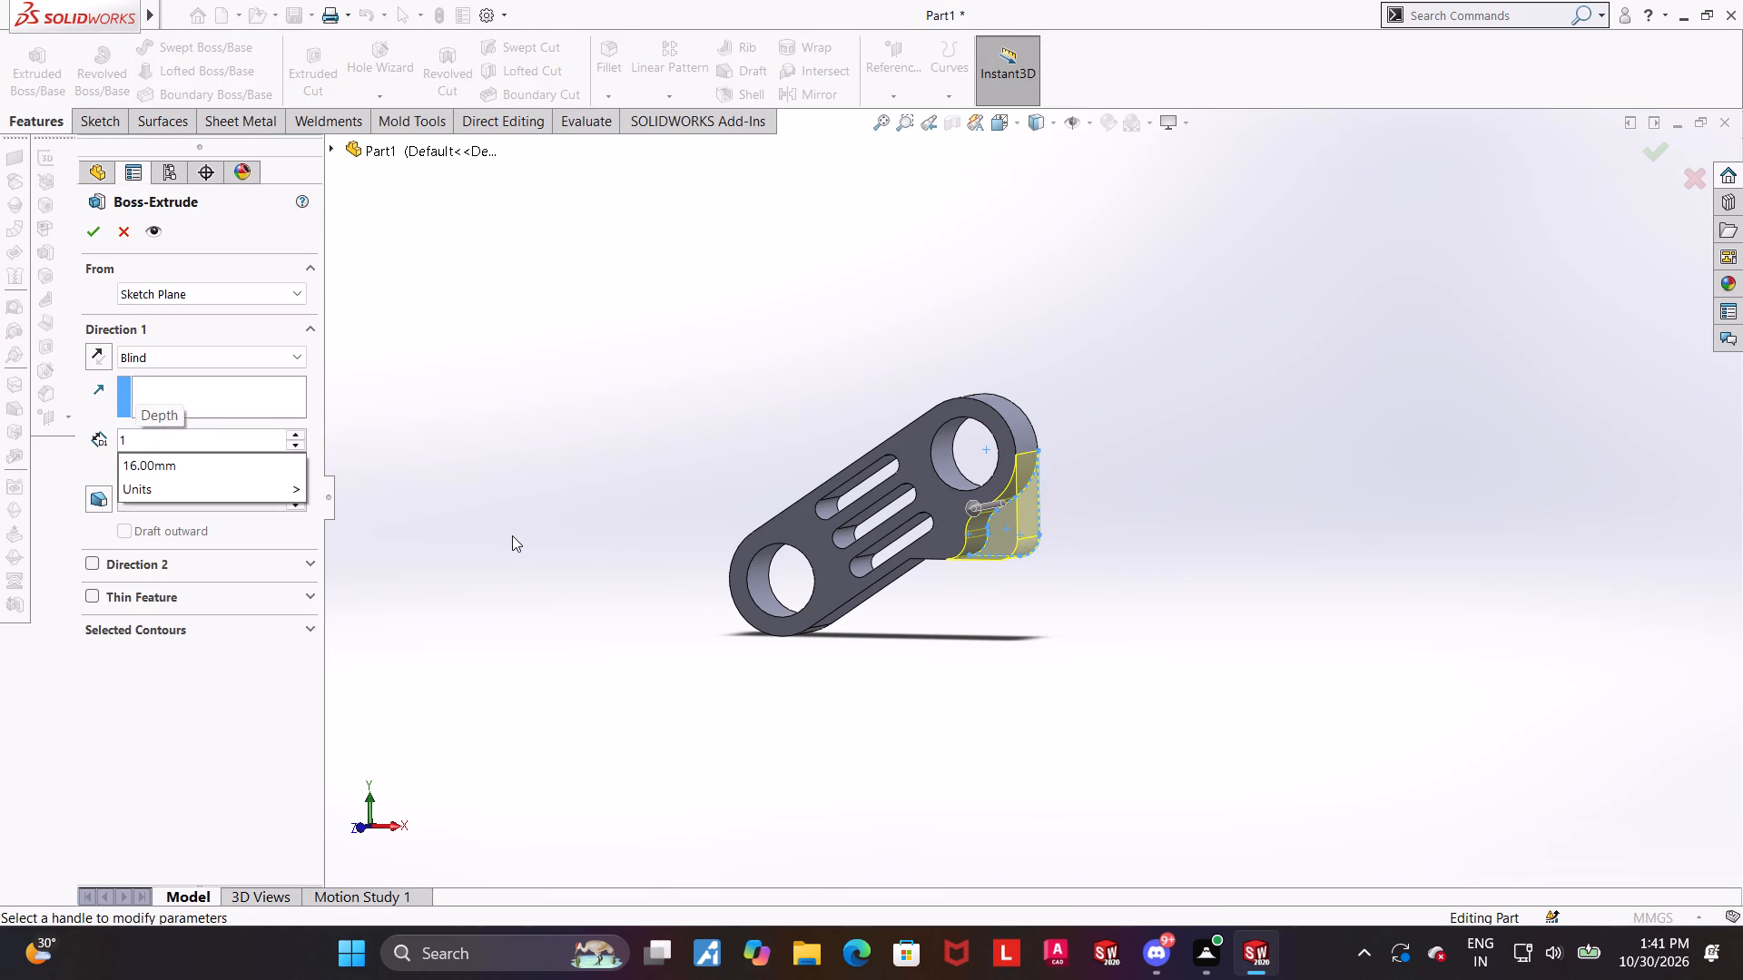
{"action": "key", "text": "5"}
{"action": "key", "text": "Return"}
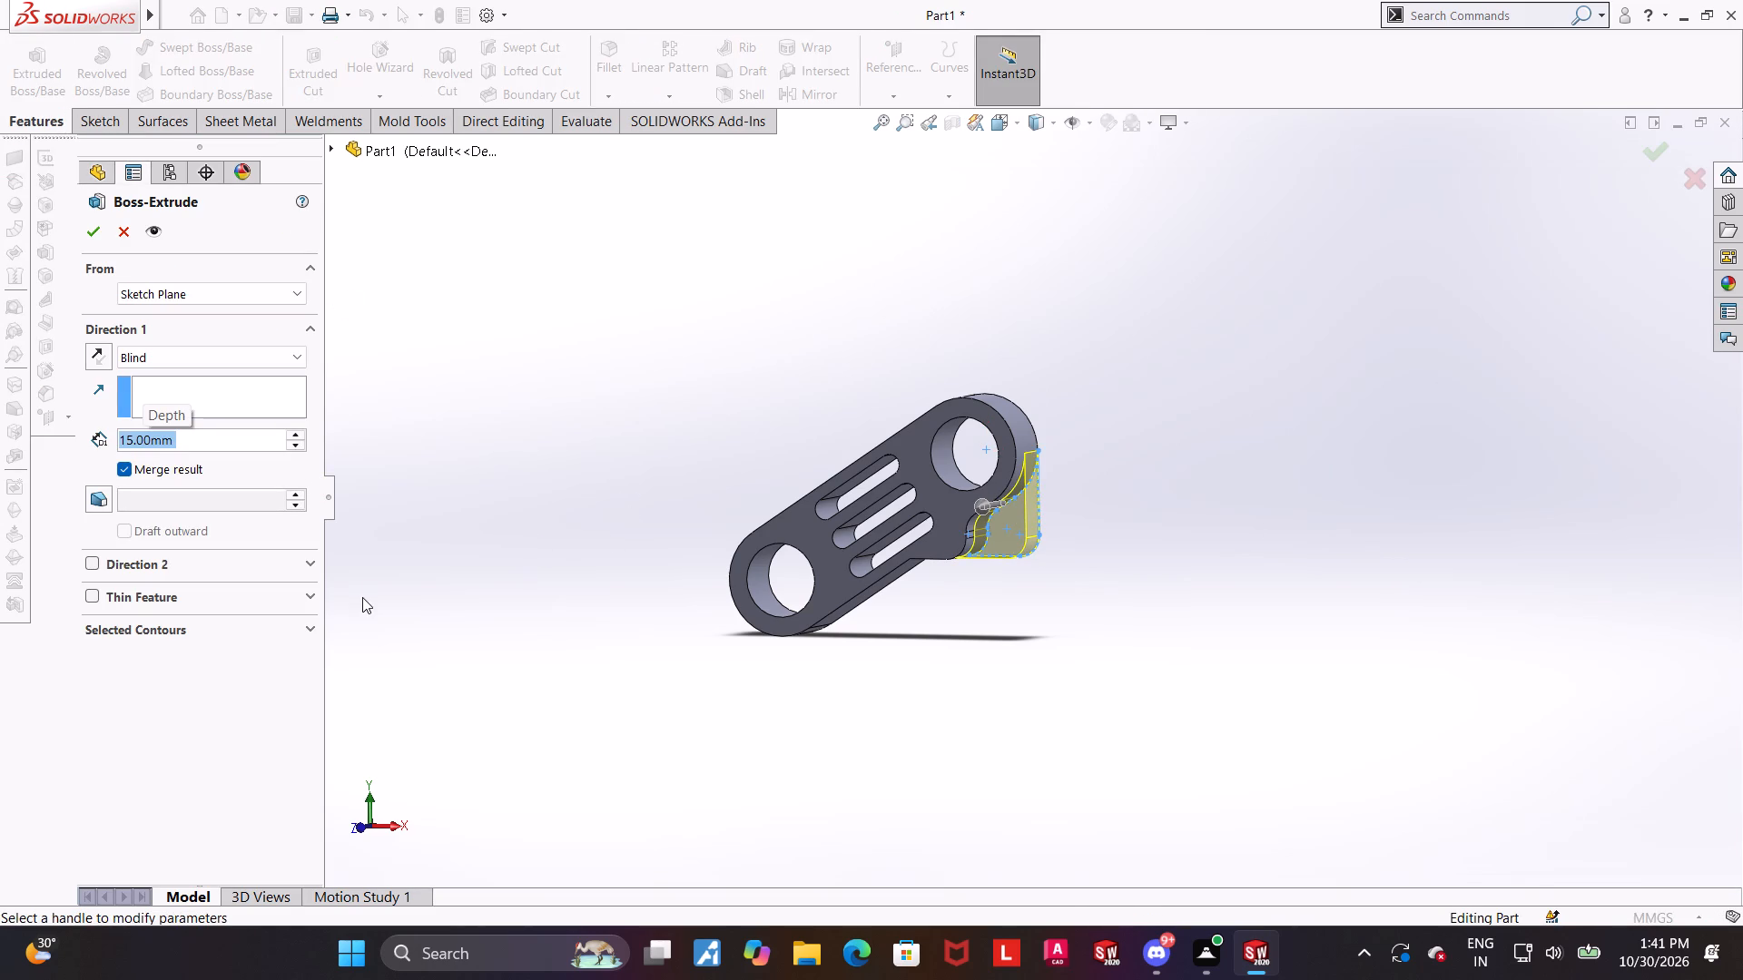
{"action": "left_click", "coordinate": [98, 223]}
{"action": "left_click", "coordinate": [903, 697]}
Examine the part from the front, side and rear, including the new extrusion below the upper end.
{"action": "middle_click_drag", "start_coordinate": [1152, 634], "coordinate": [1045, 611]}
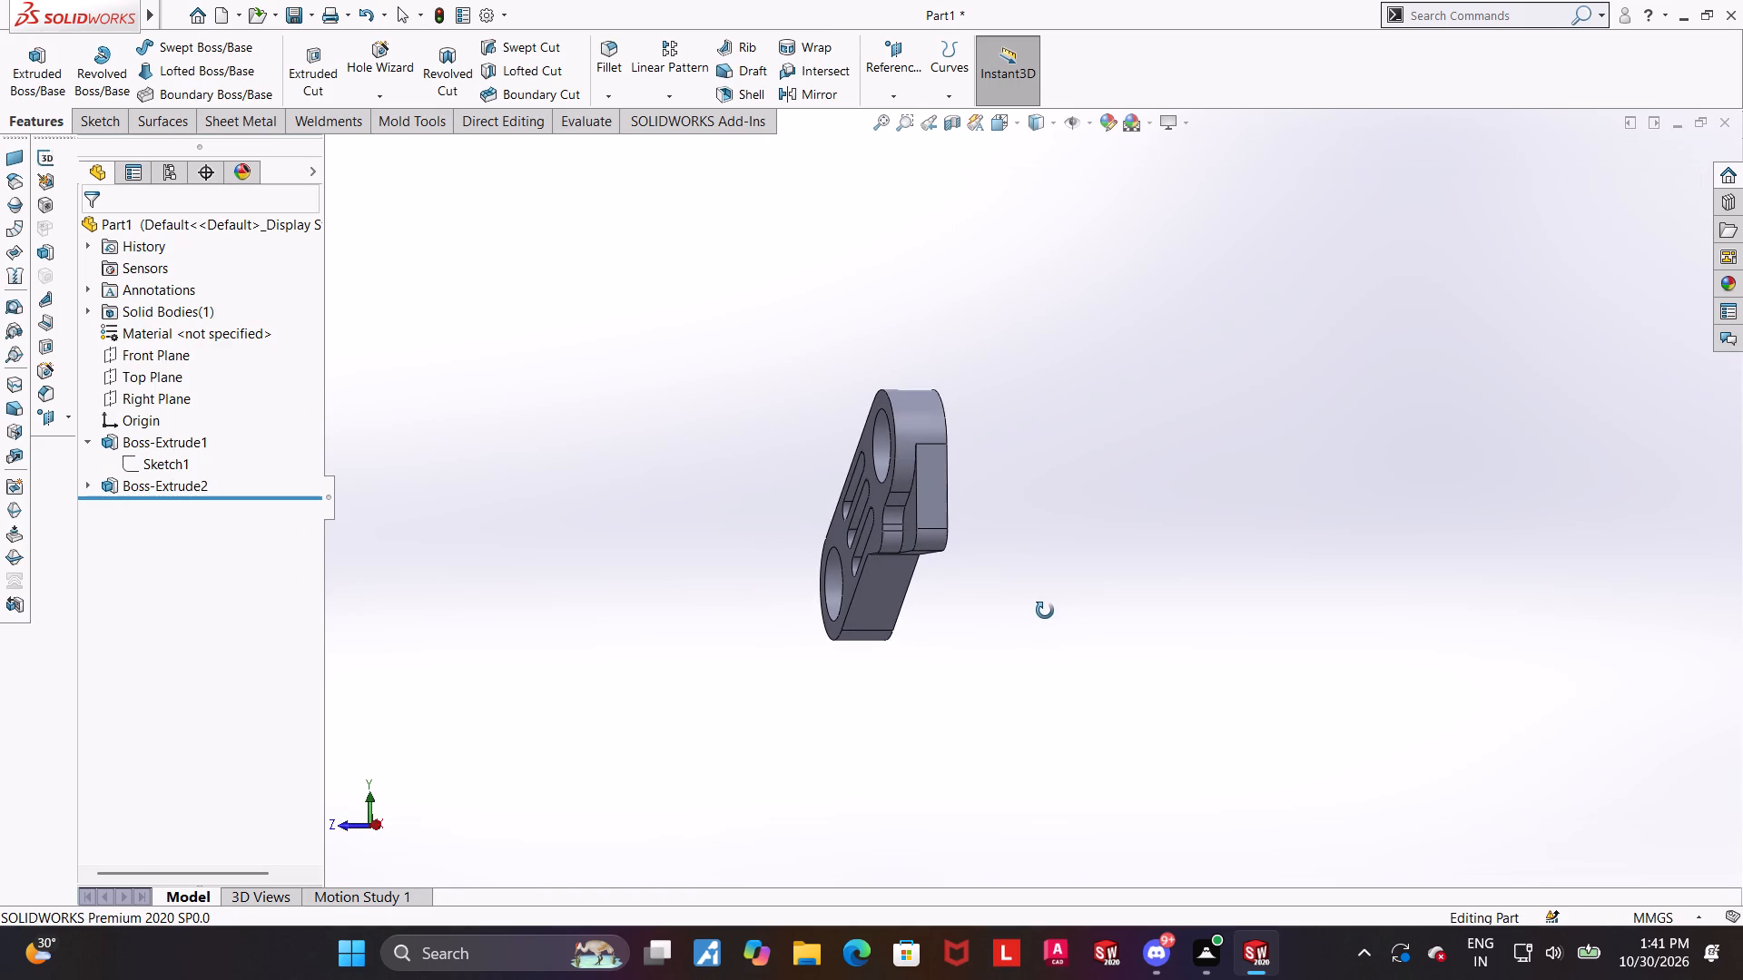
{"action": "middle_click_drag", "start_coordinate": [1045, 611], "coordinate": [1054, 622]}
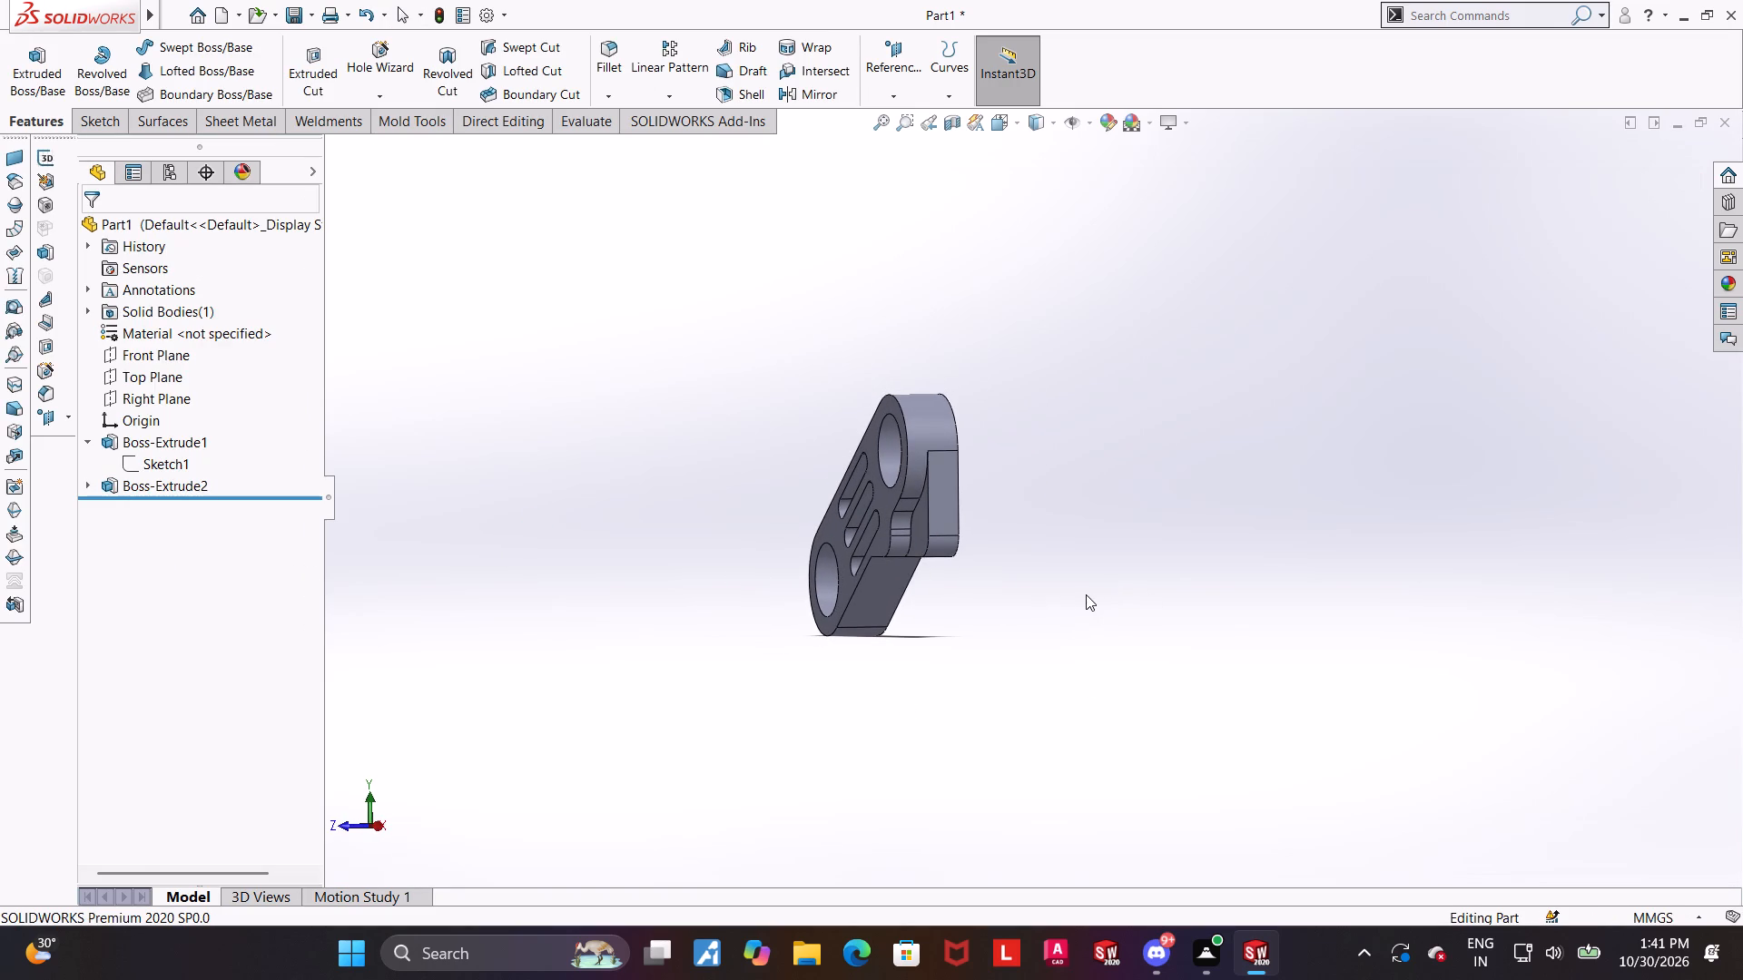
{"action": "key", "text": "ctrl+7"}
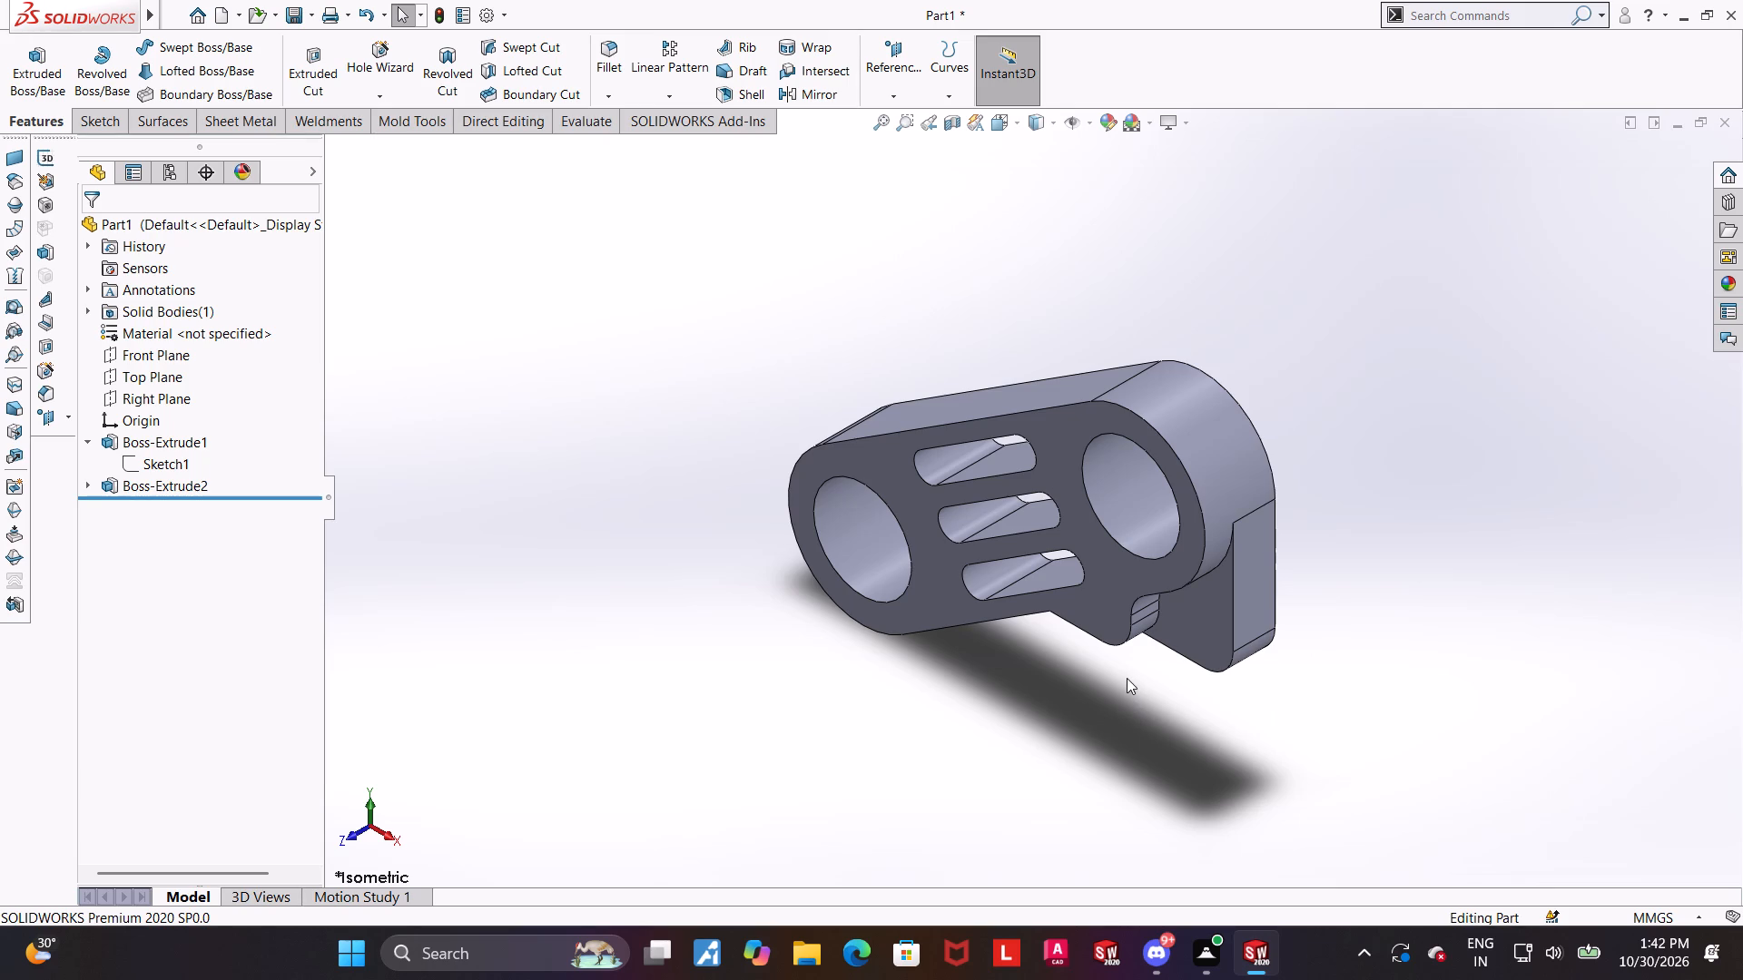
{"action": "middle_click_drag", "start_coordinate": [1080, 678], "coordinate": [1108, 614]}
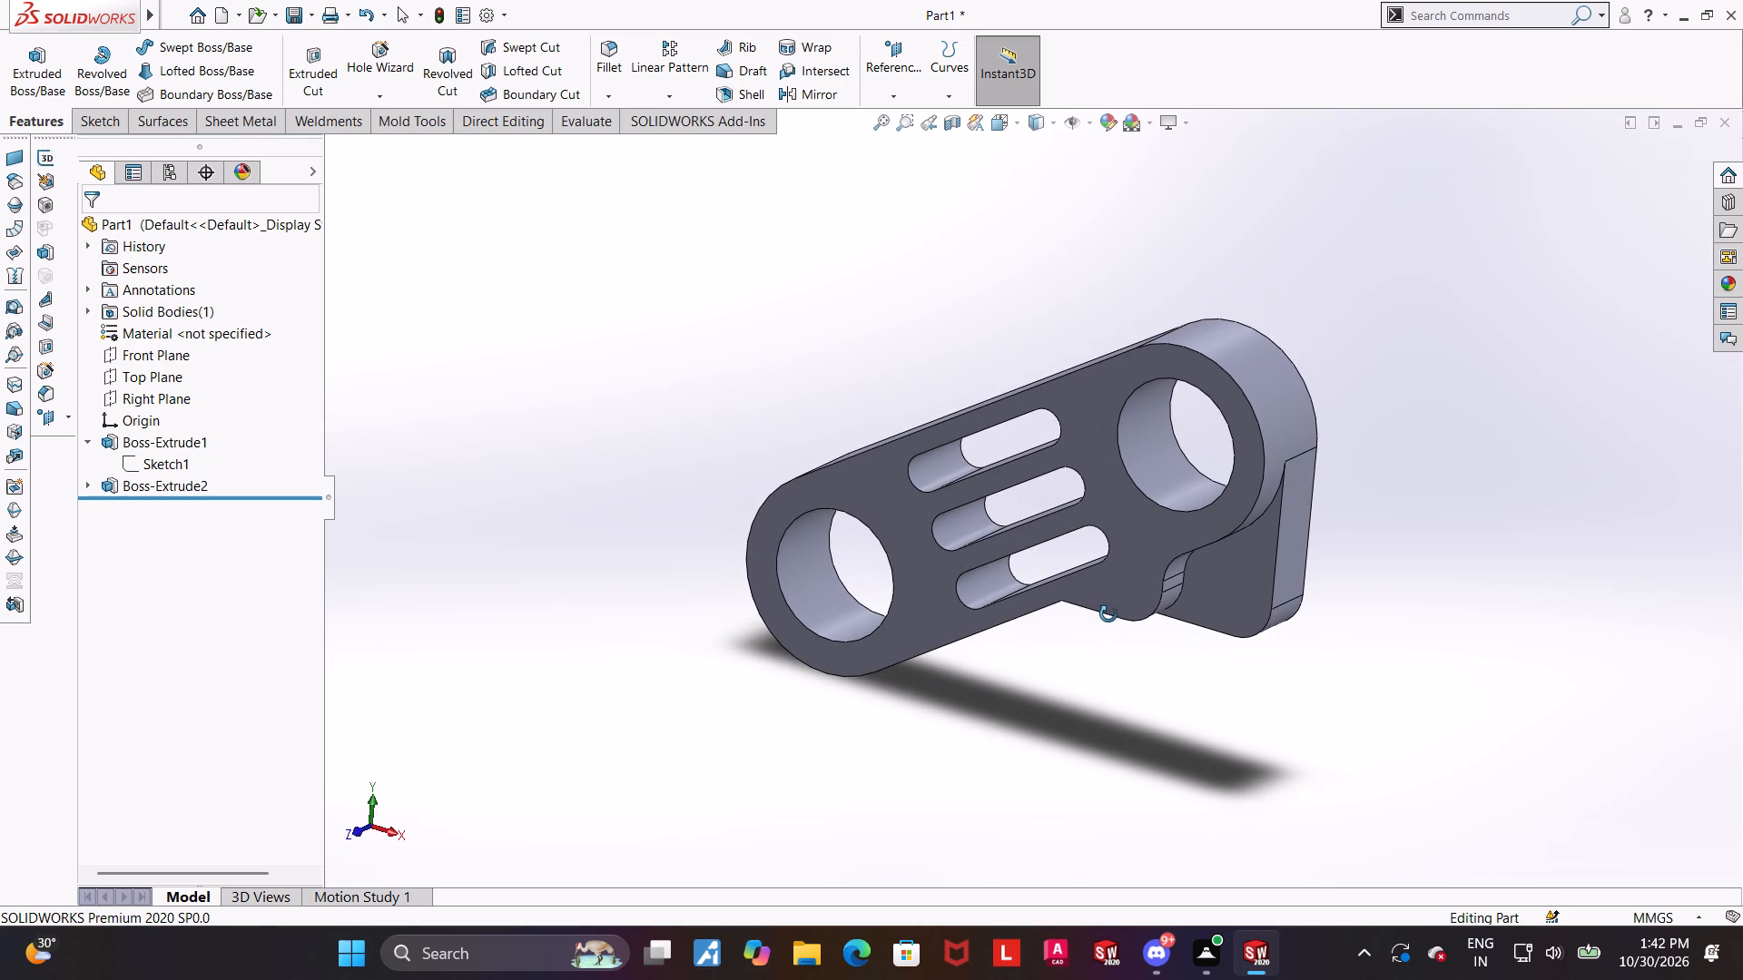
{"action": "middle_click_drag", "start_coordinate": [1108, 614], "coordinate": [982, 627]}
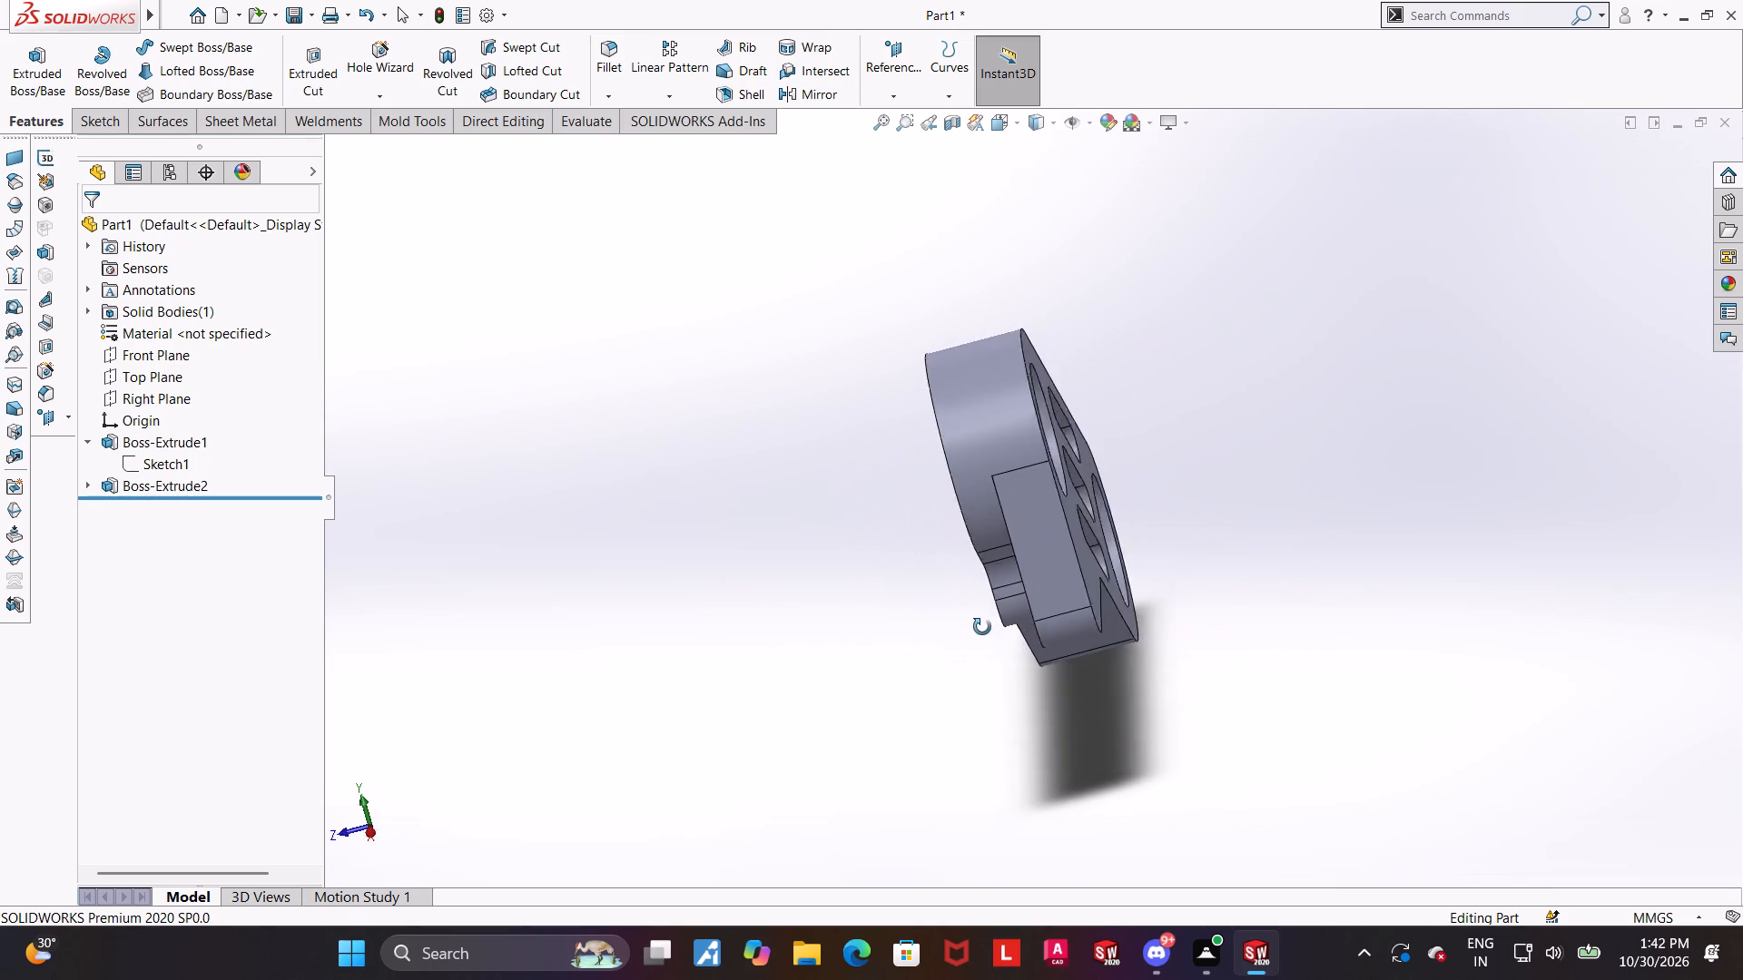
{"action": "middle_click_drag", "start_coordinate": [982, 627], "coordinate": [852, 753]}
{"action": "middle_click_drag", "start_coordinate": [1068, 502], "coordinate": [1039, 578]}
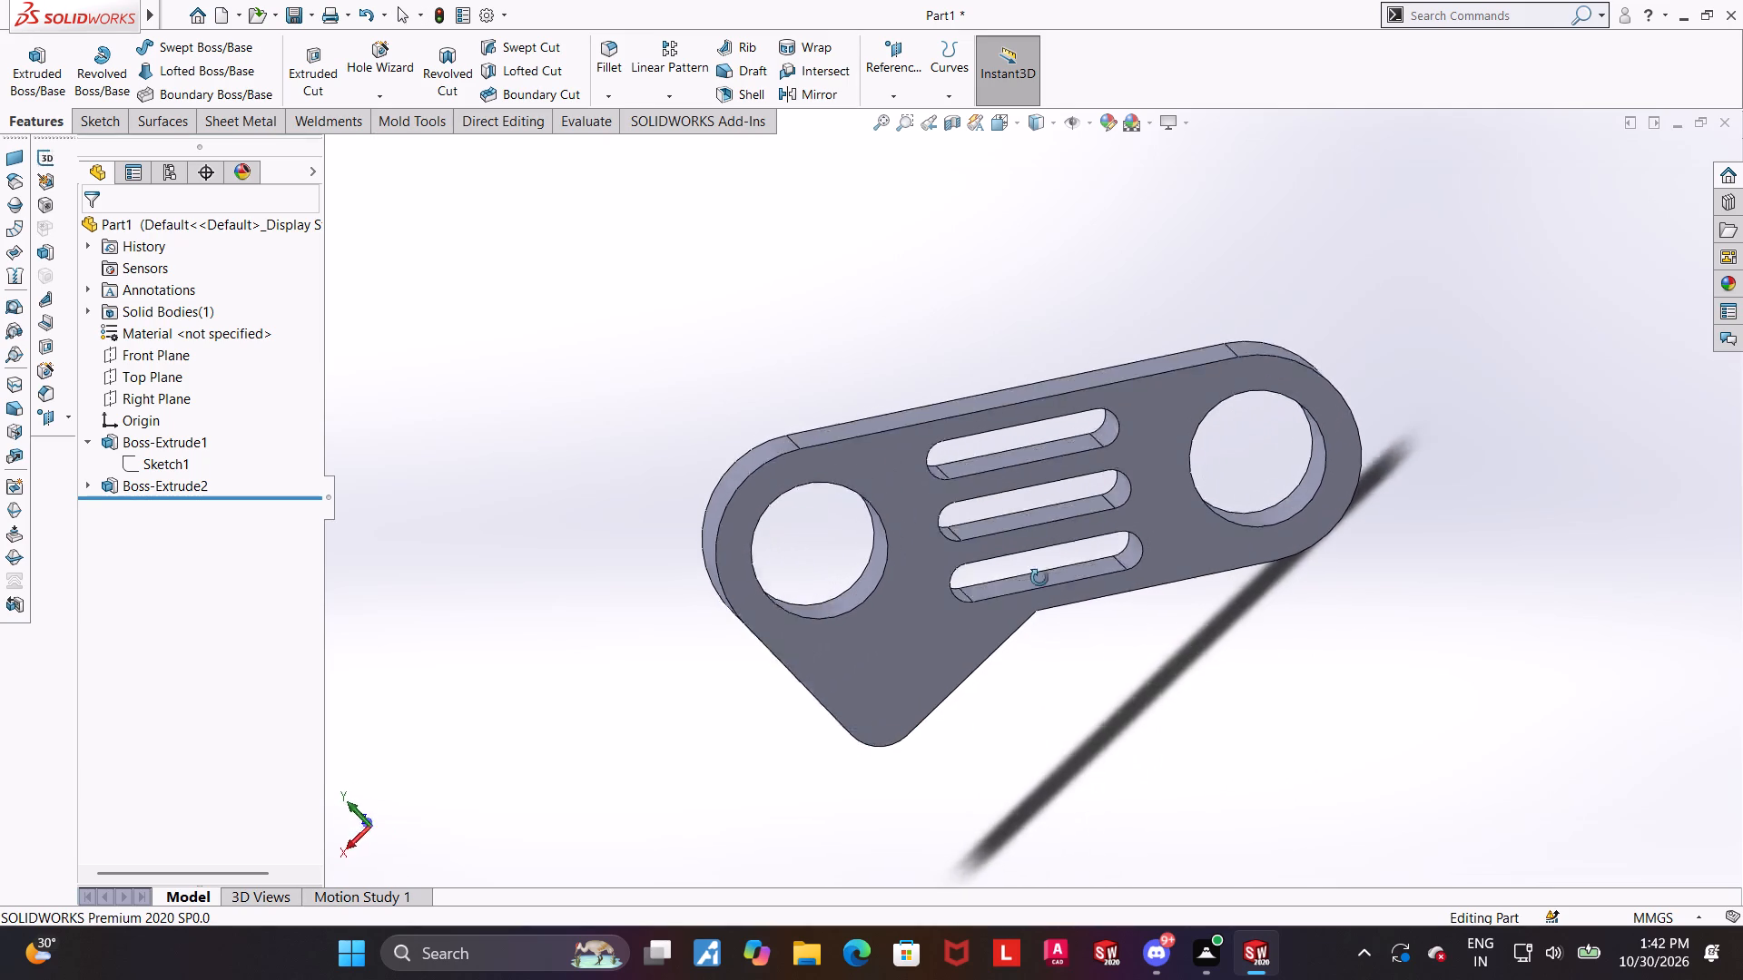
{"action": "middle_click_drag", "start_coordinate": [1039, 578], "coordinate": [1151, 719]}
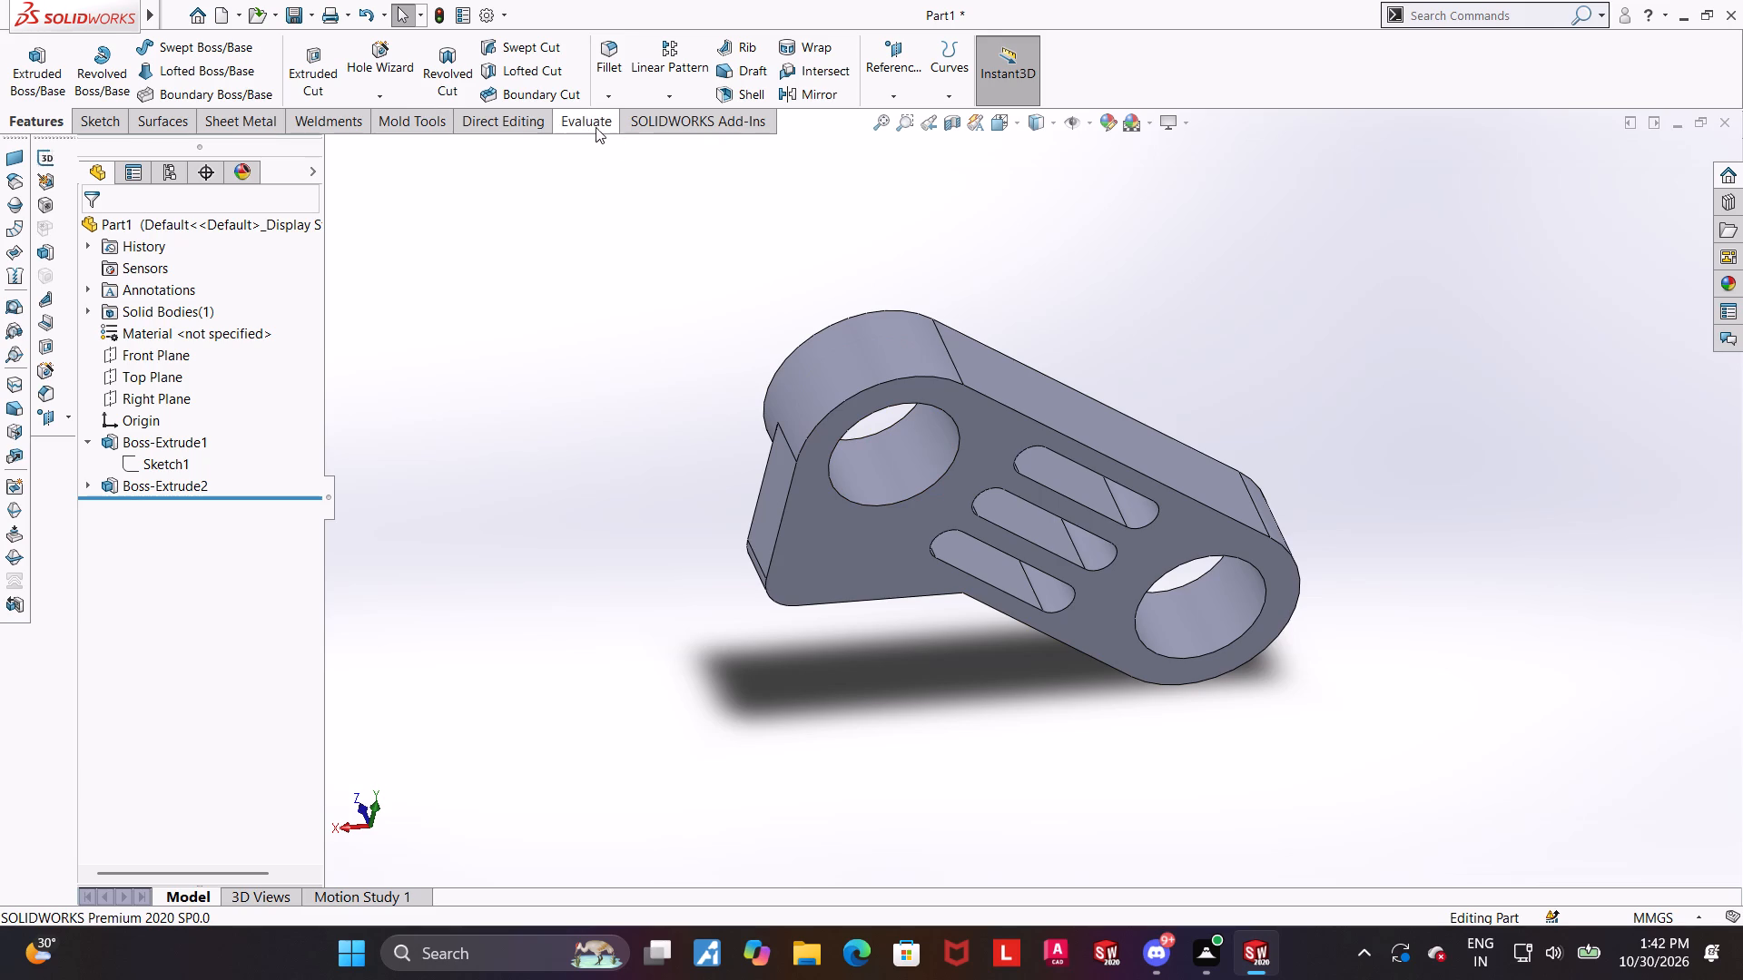
Chamfer the upper hole's edge on the flush rear face 5 mm at 30.96°.
{"action": "left_click", "coordinate": [616, 94]}
{"action": "left_click", "coordinate": [629, 148]}
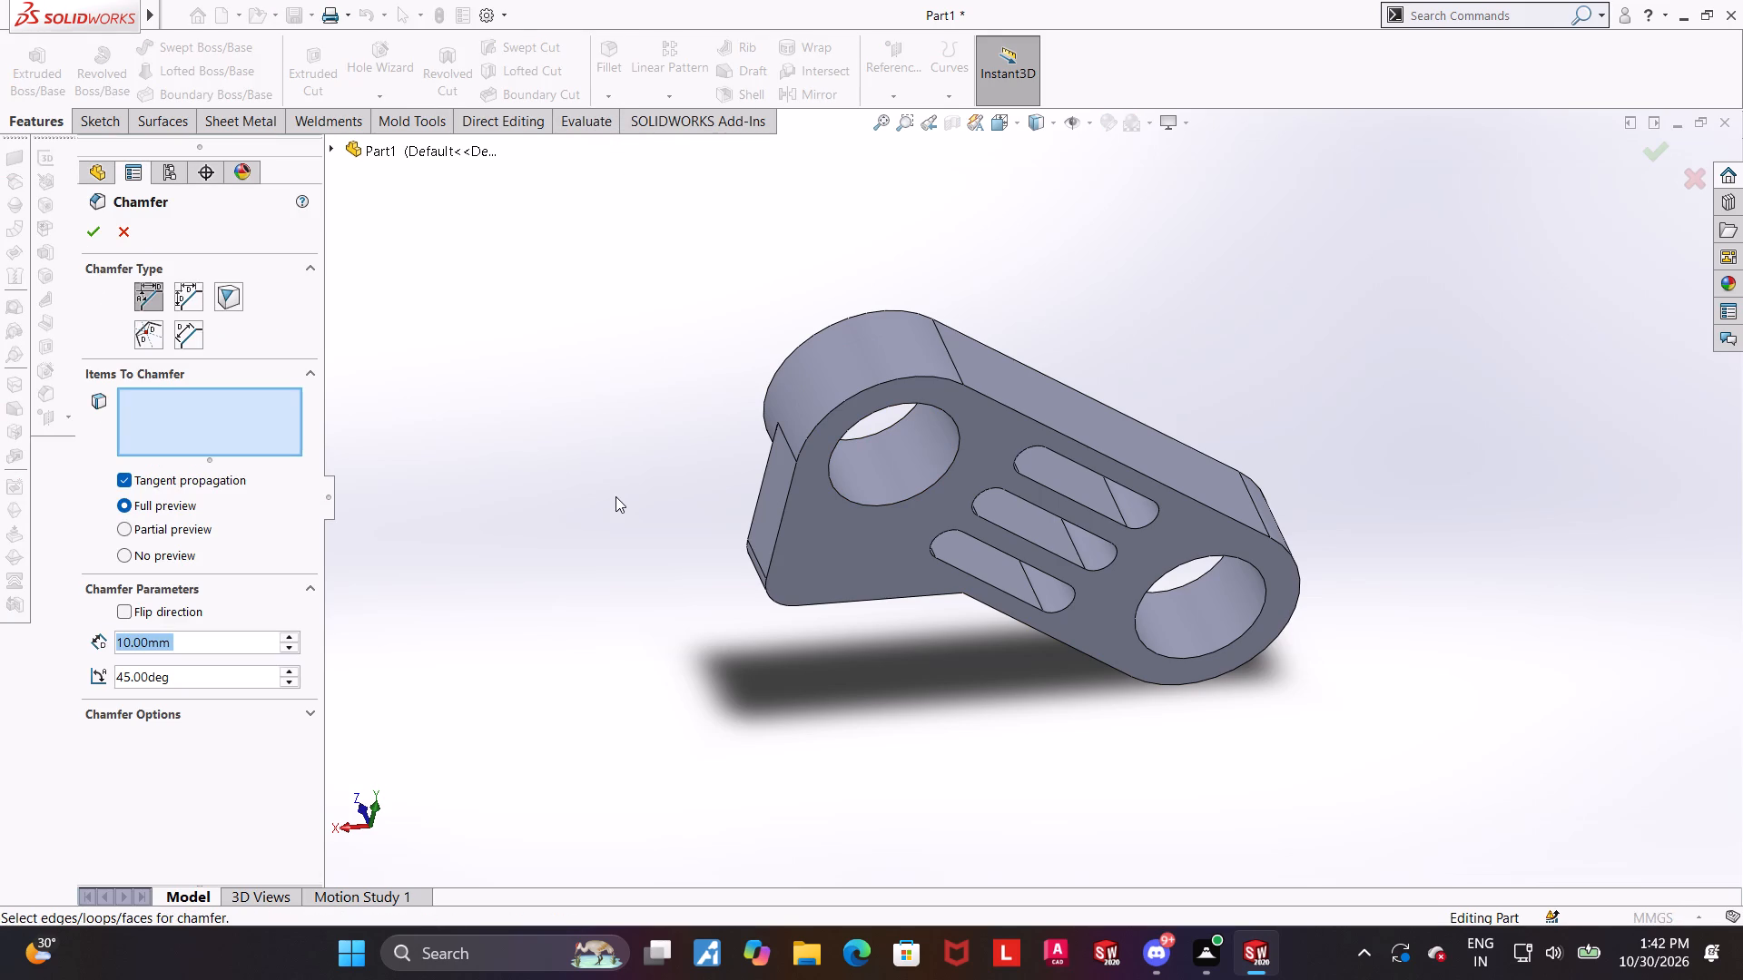
{"action": "key", "text": "5"}
{"action": "left_click", "coordinate": [477, 687]}
{"action": "left_click_drag", "start_coordinate": [207, 675], "coordinate": [0, 643]}
{"action": "type", "text": "30.96"}
{"action": "key", "text": "Return"}
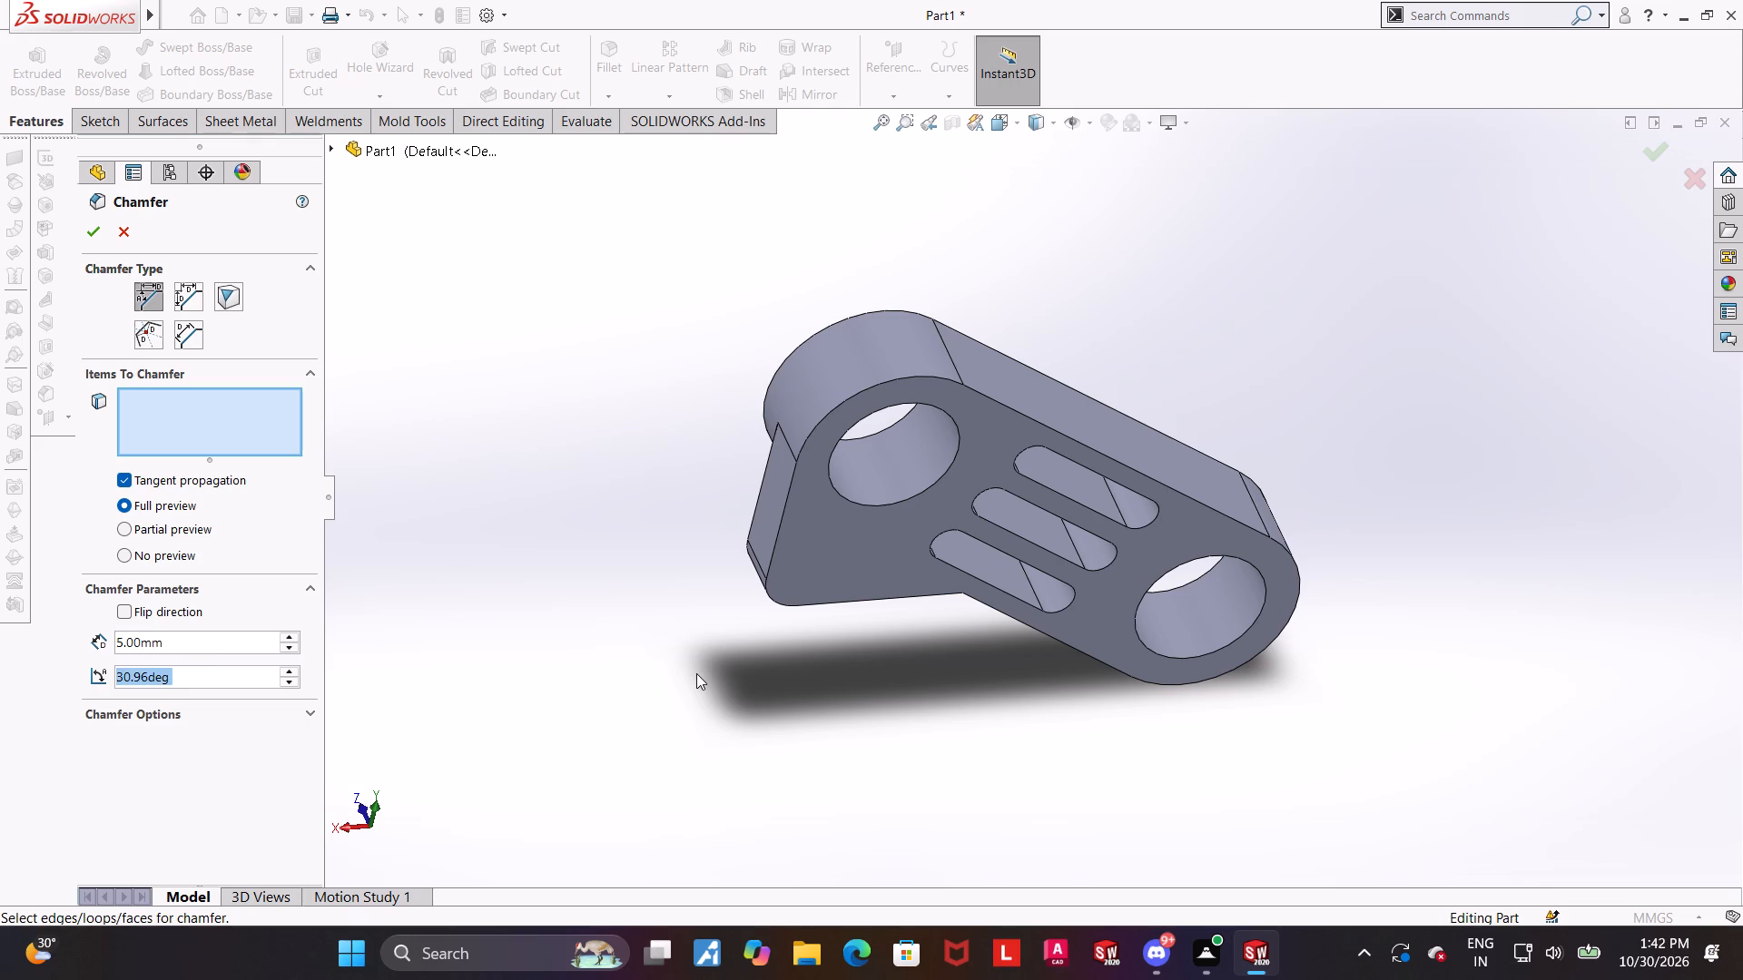
{"action": "left_click", "coordinate": [945, 415]}
{"action": "middle_click_drag", "start_coordinate": [1227, 427], "coordinate": [1007, 387]}
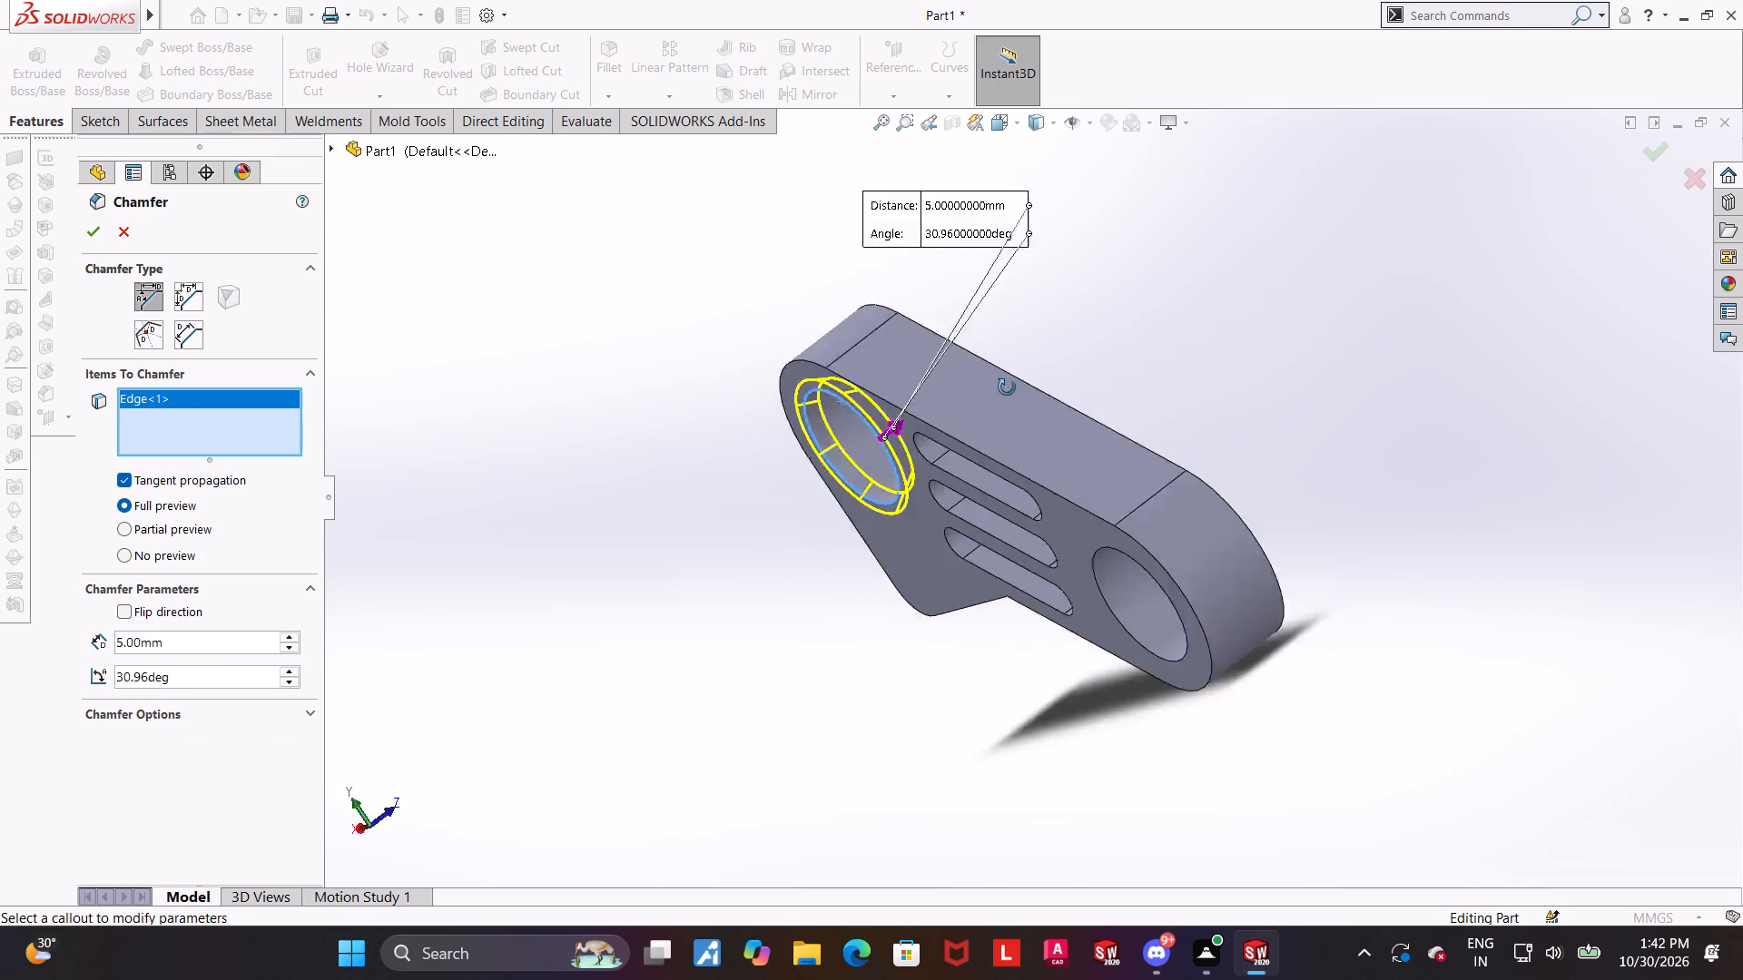
{"action": "middle_click_drag", "start_coordinate": [1007, 387], "coordinate": [806, 615]}
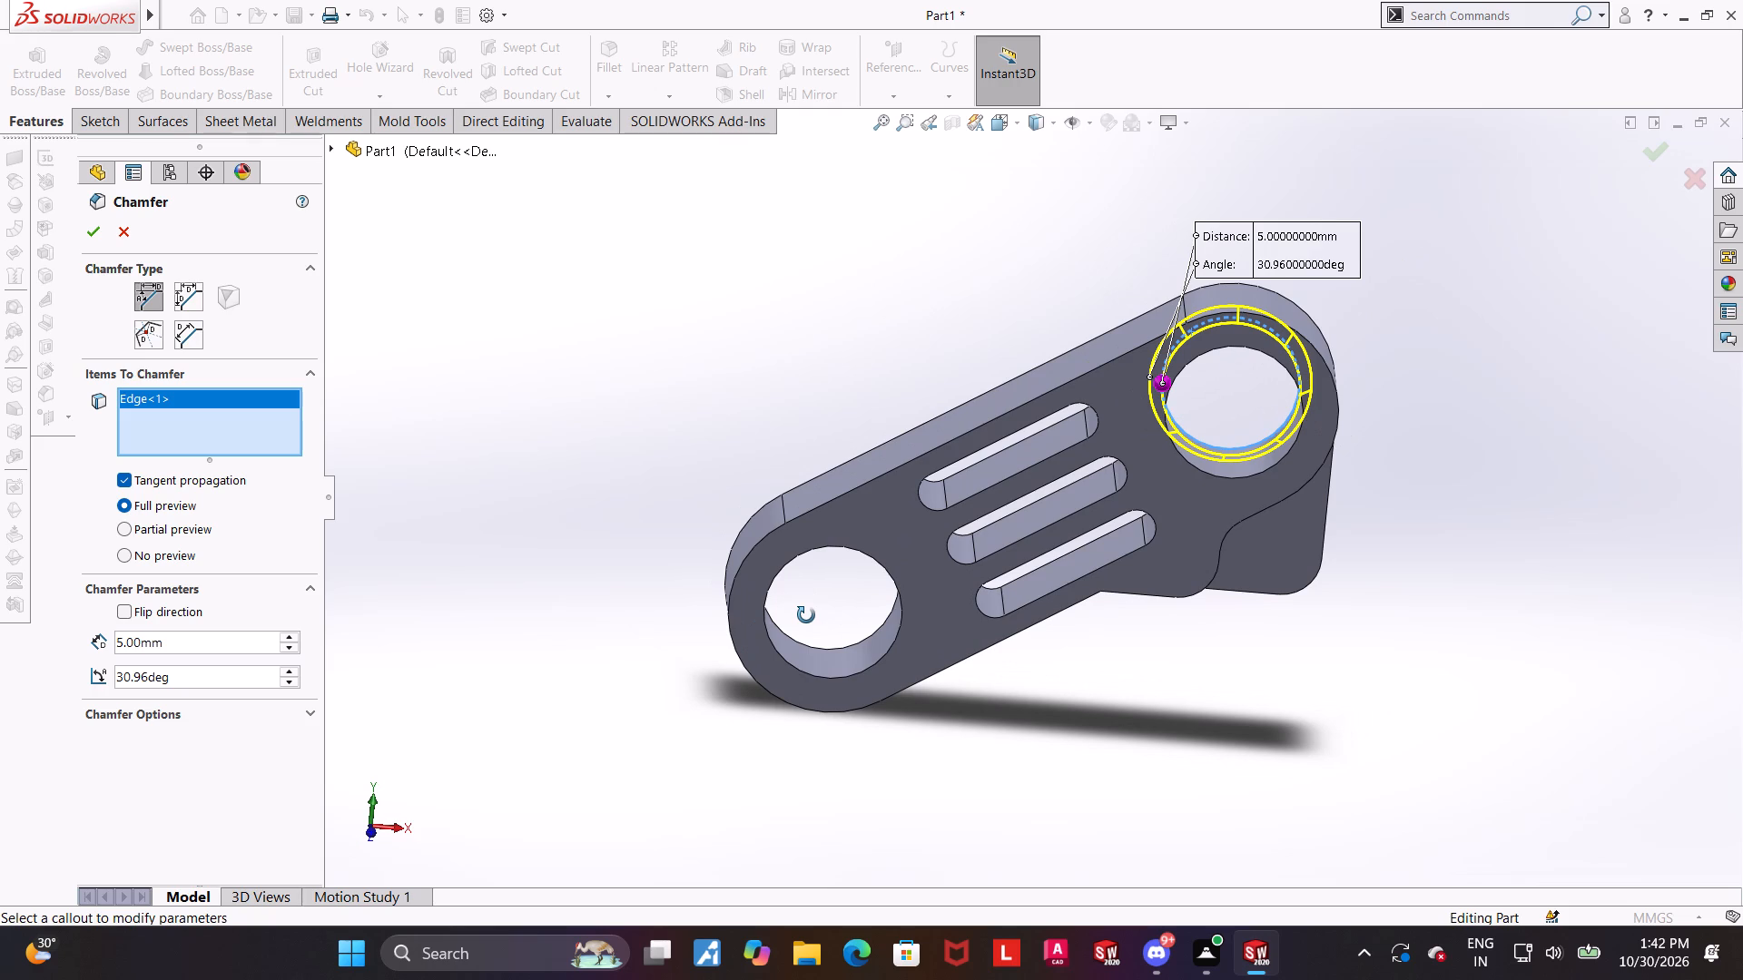
{"action": "middle_click_drag", "start_coordinate": [806, 615], "coordinate": [841, 710]}
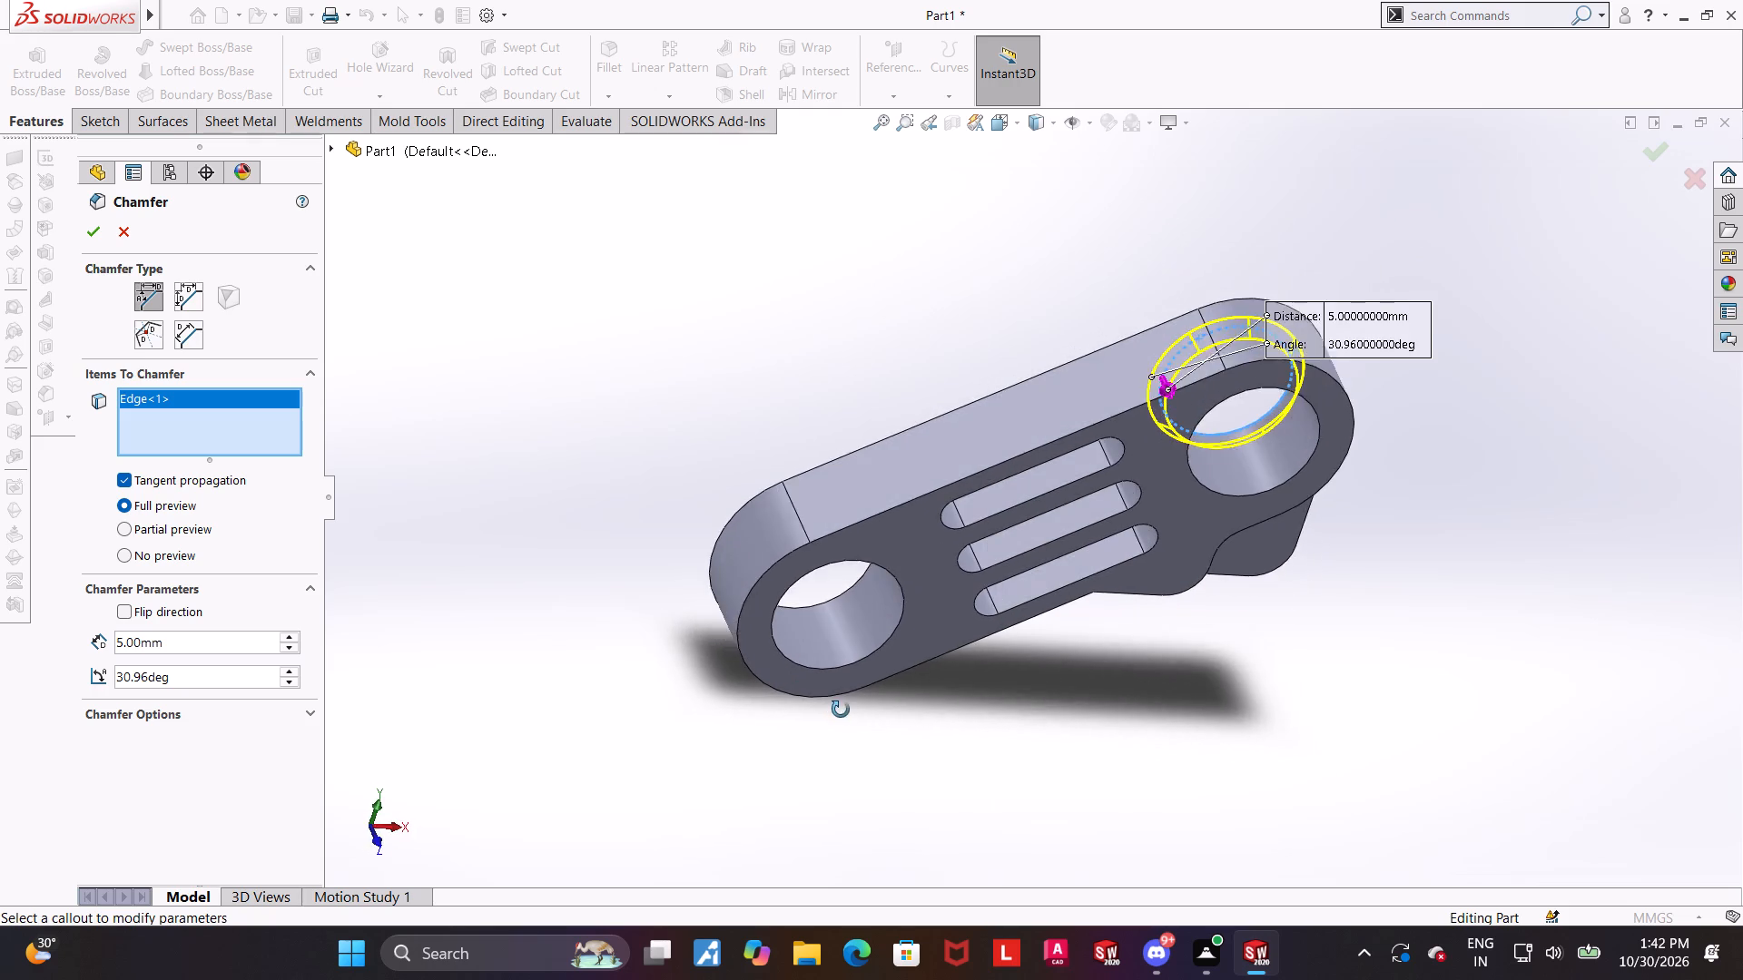
{"action": "middle_click_drag", "start_coordinate": [841, 710], "coordinate": [822, 646]}
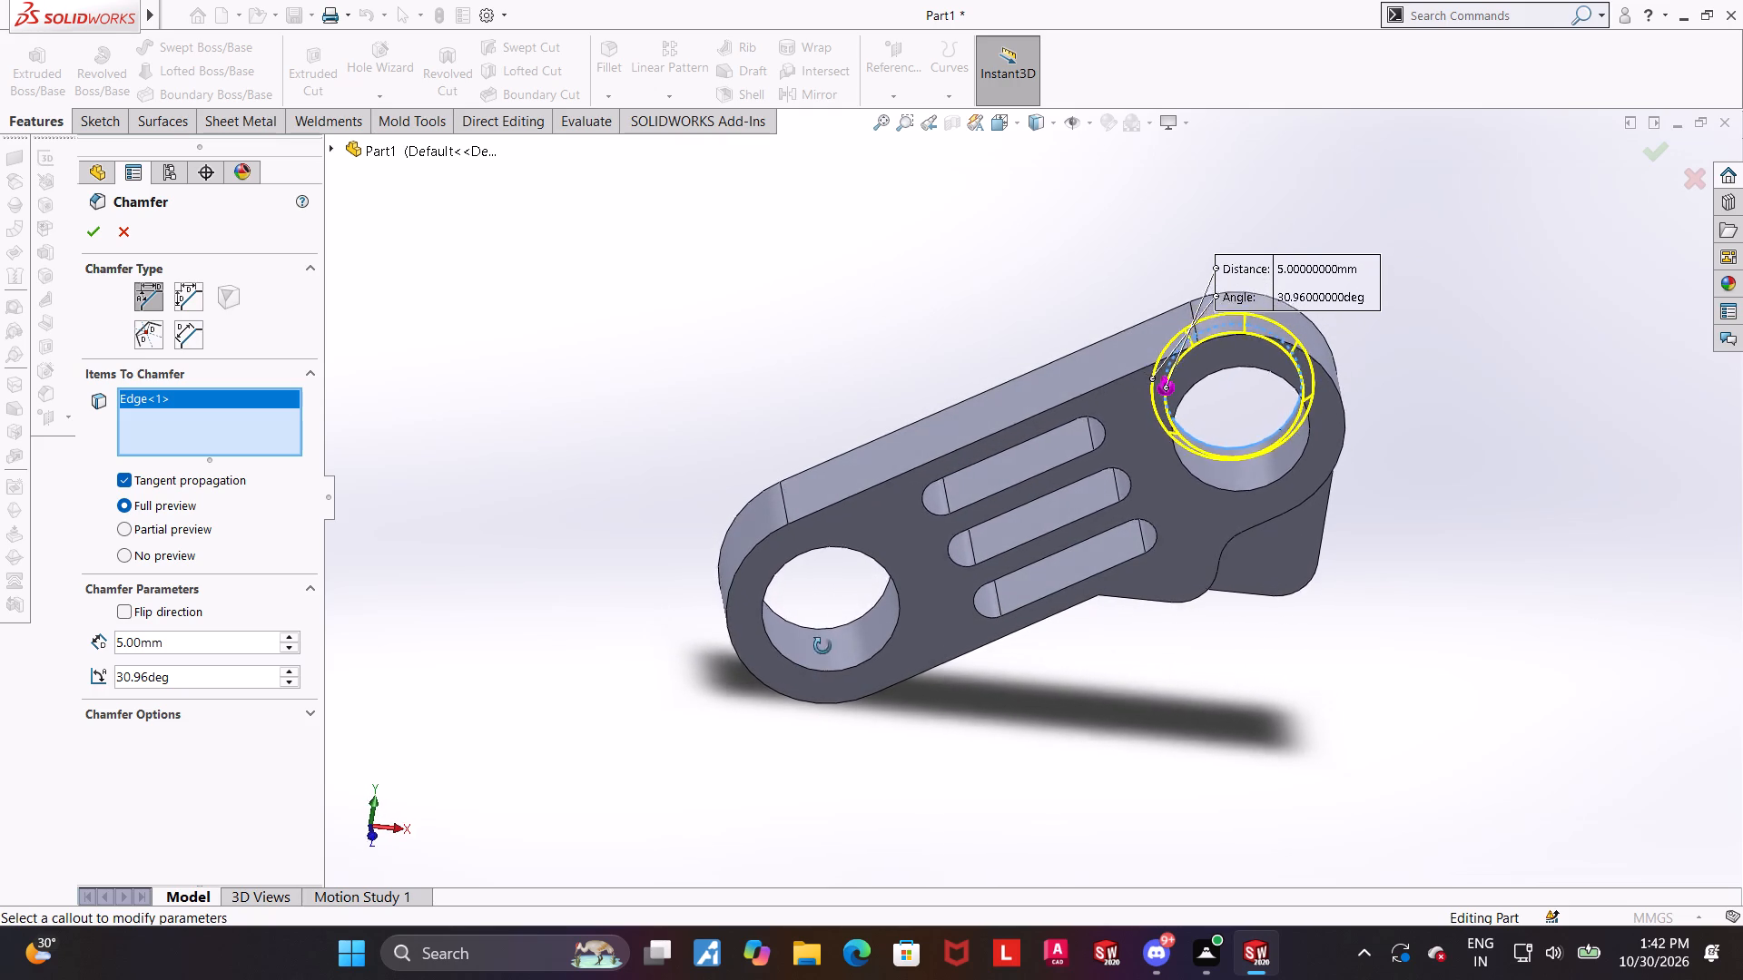
{"action": "middle_click_drag", "start_coordinate": [822, 646], "coordinate": [431, 662]}
{"action": "middle_click_drag", "start_coordinate": [920, 530], "coordinate": [833, 638]}
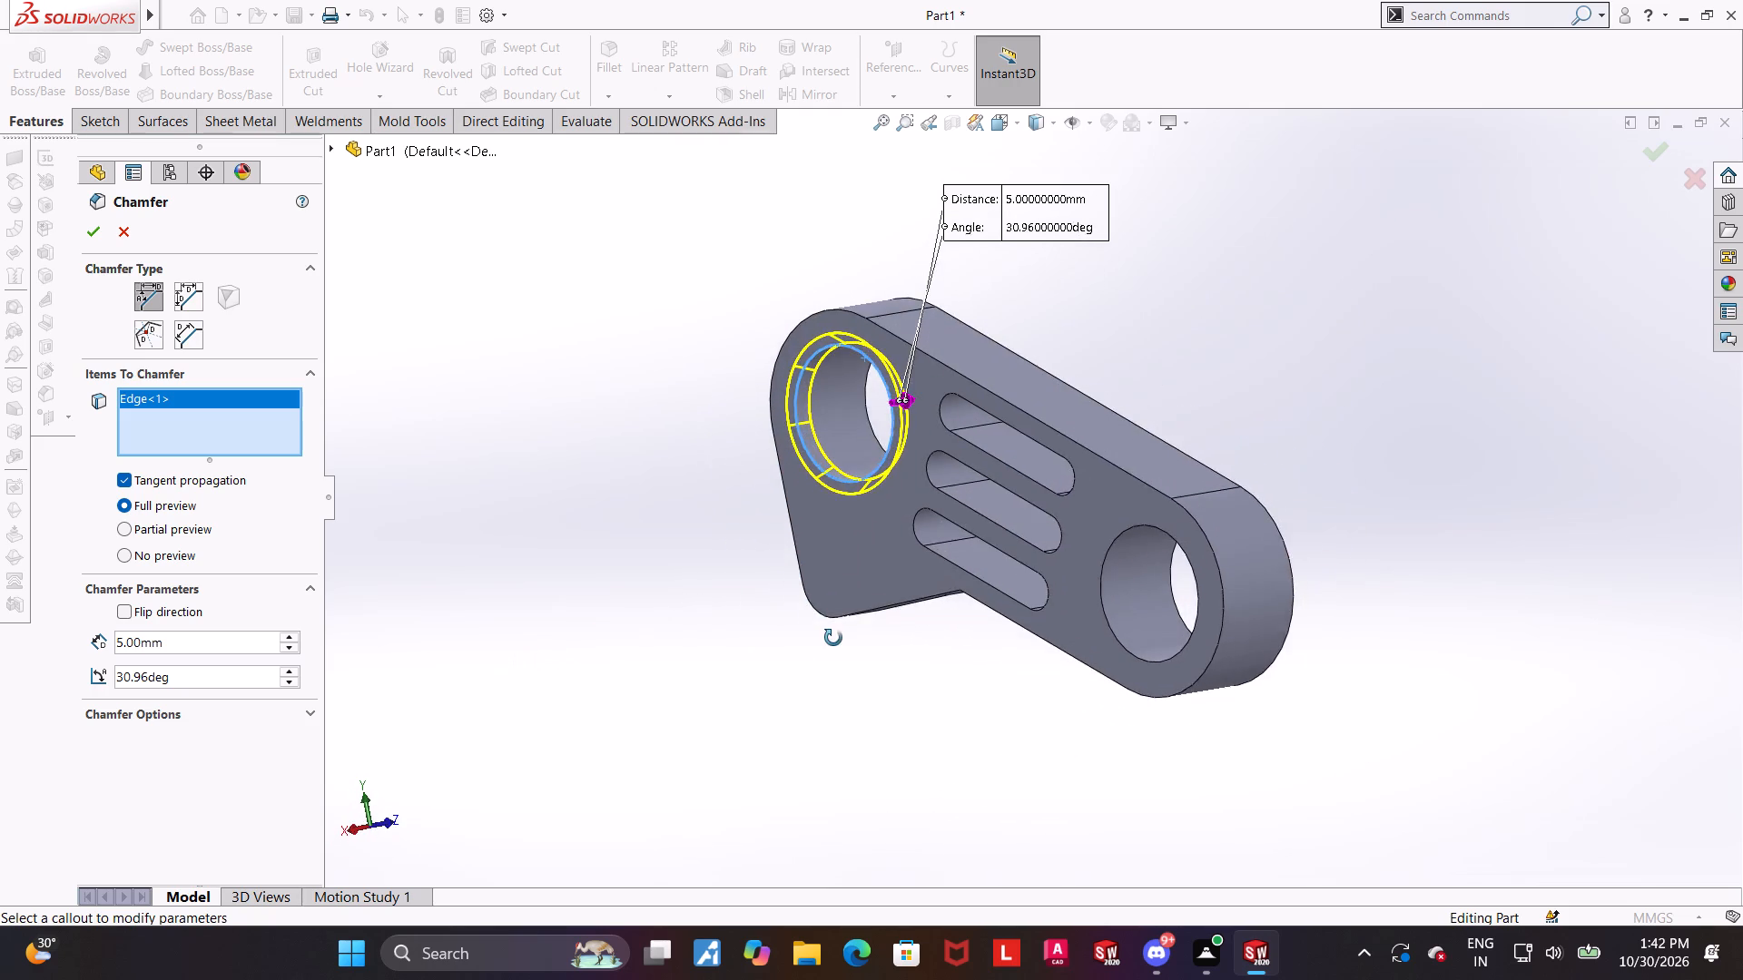
{"action": "middle_click_drag", "start_coordinate": [833, 638], "coordinate": [897, 734]}
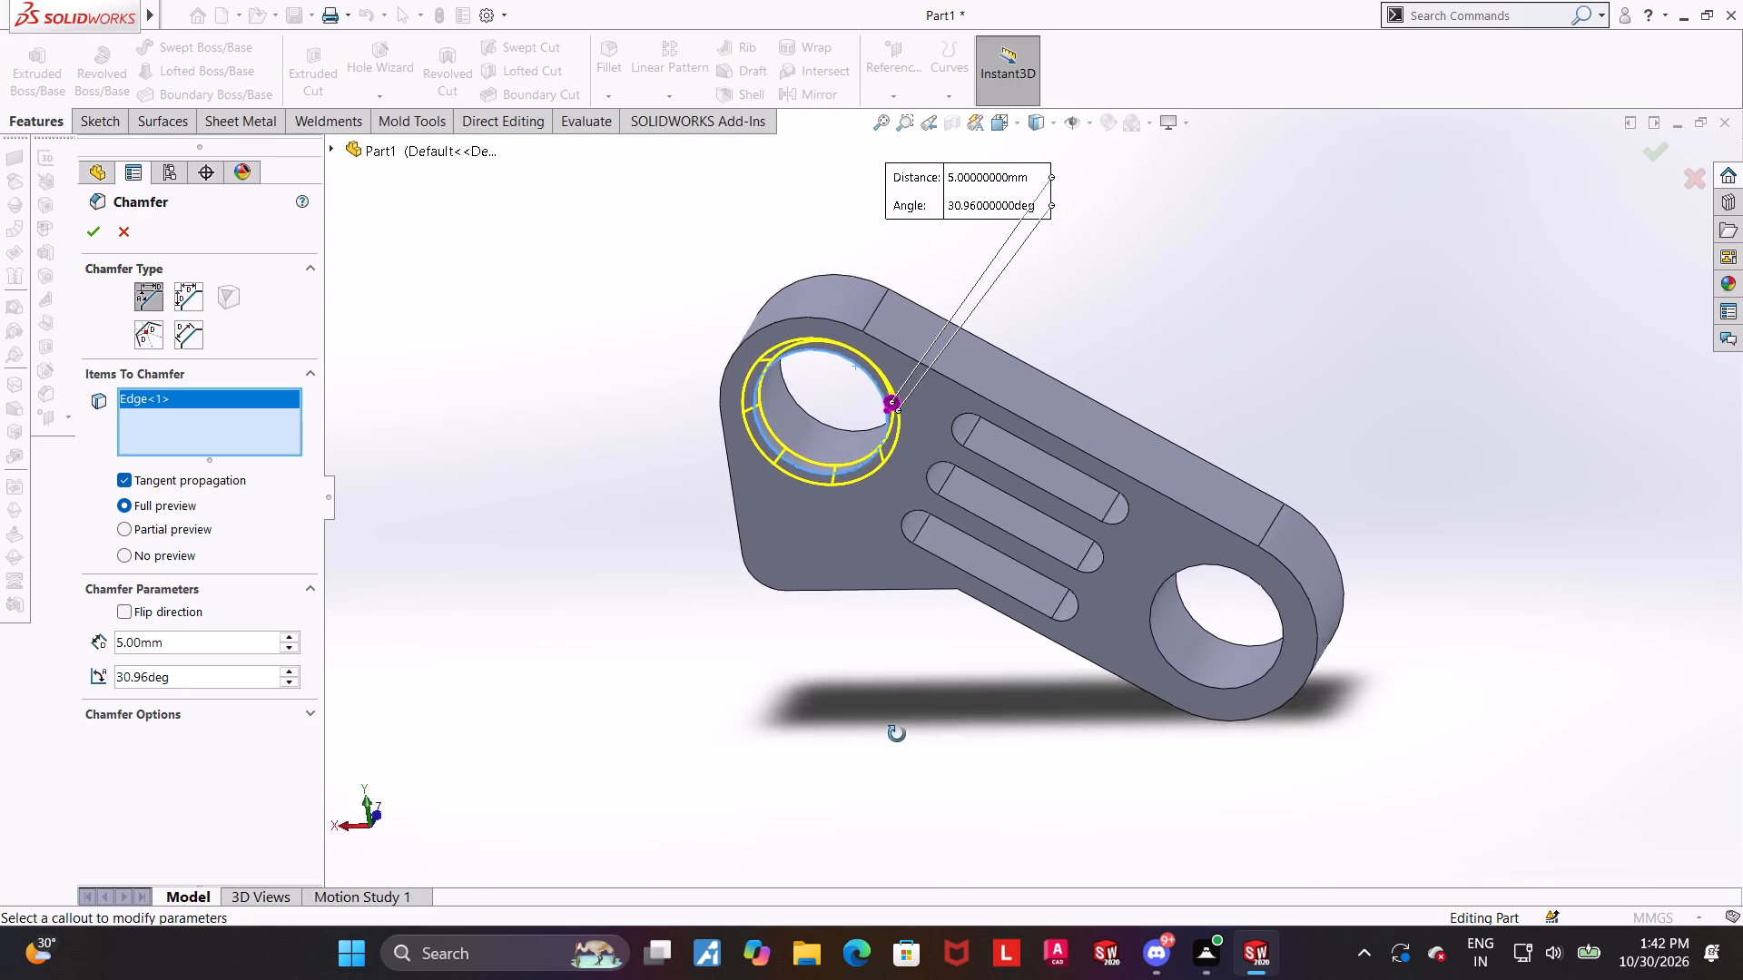
{"action": "middle_click_drag", "start_coordinate": [897, 734], "coordinate": [897, 817]}
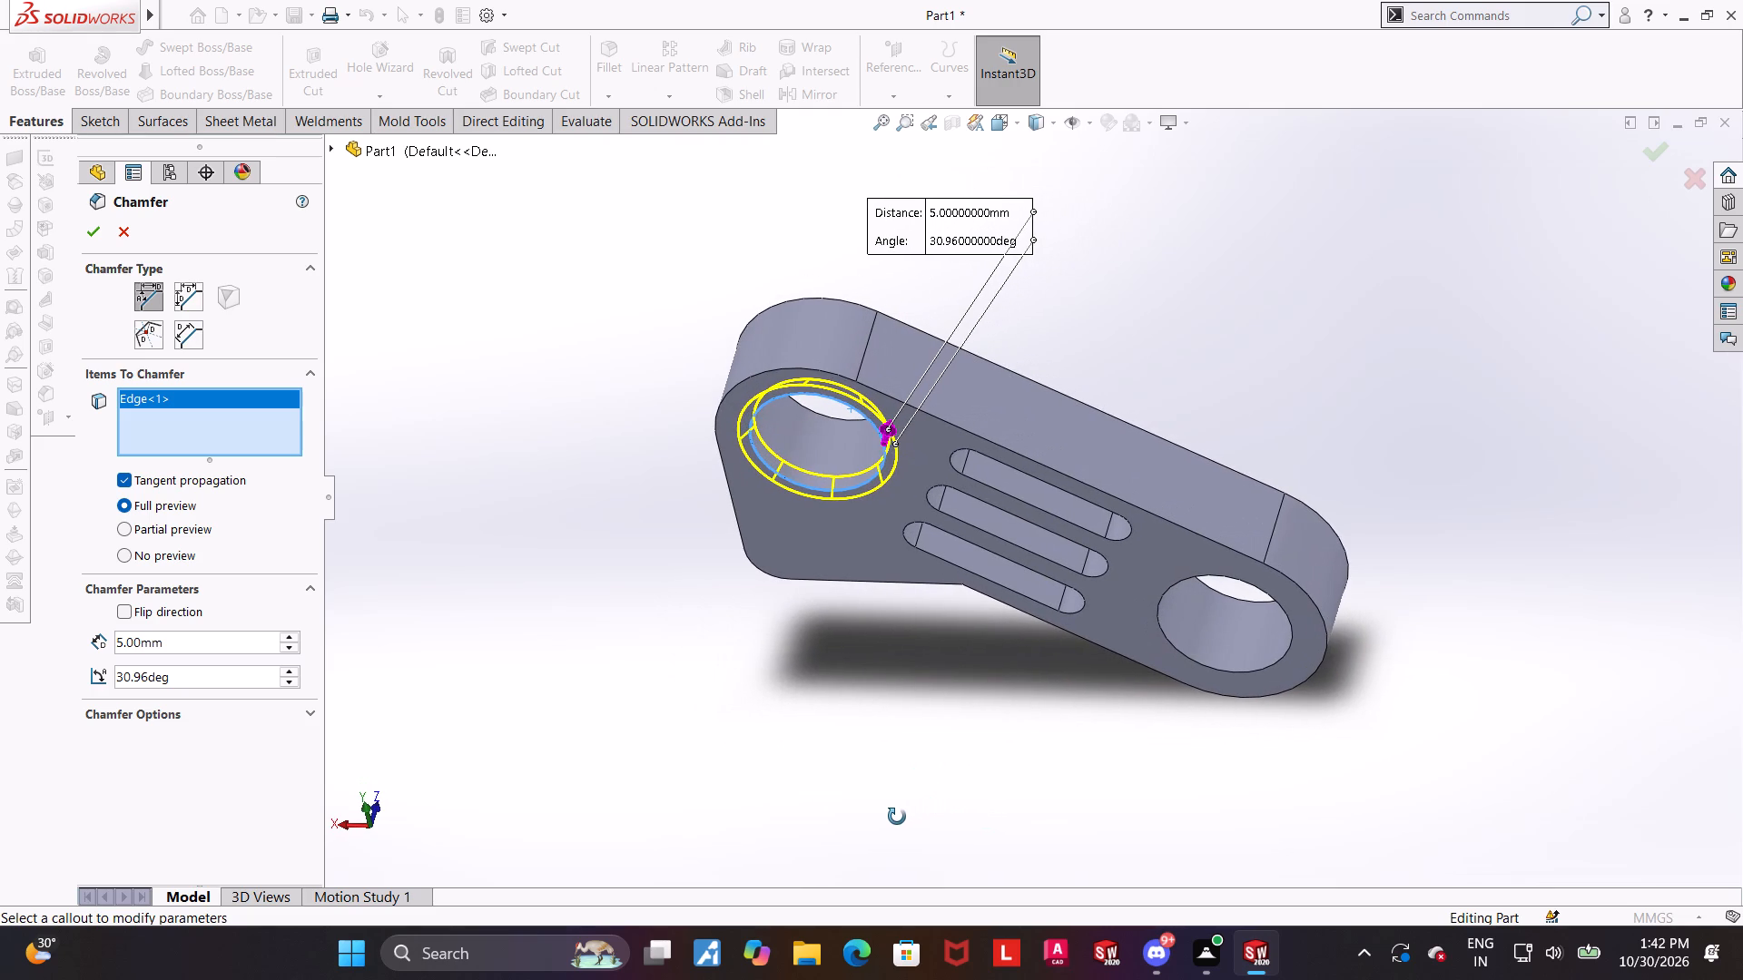
{"action": "middle_click_drag", "start_coordinate": [897, 817], "coordinate": [1305, 791]}
{"action": "middle_click_drag", "start_coordinate": [1344, 470], "coordinate": [1347, 592]}
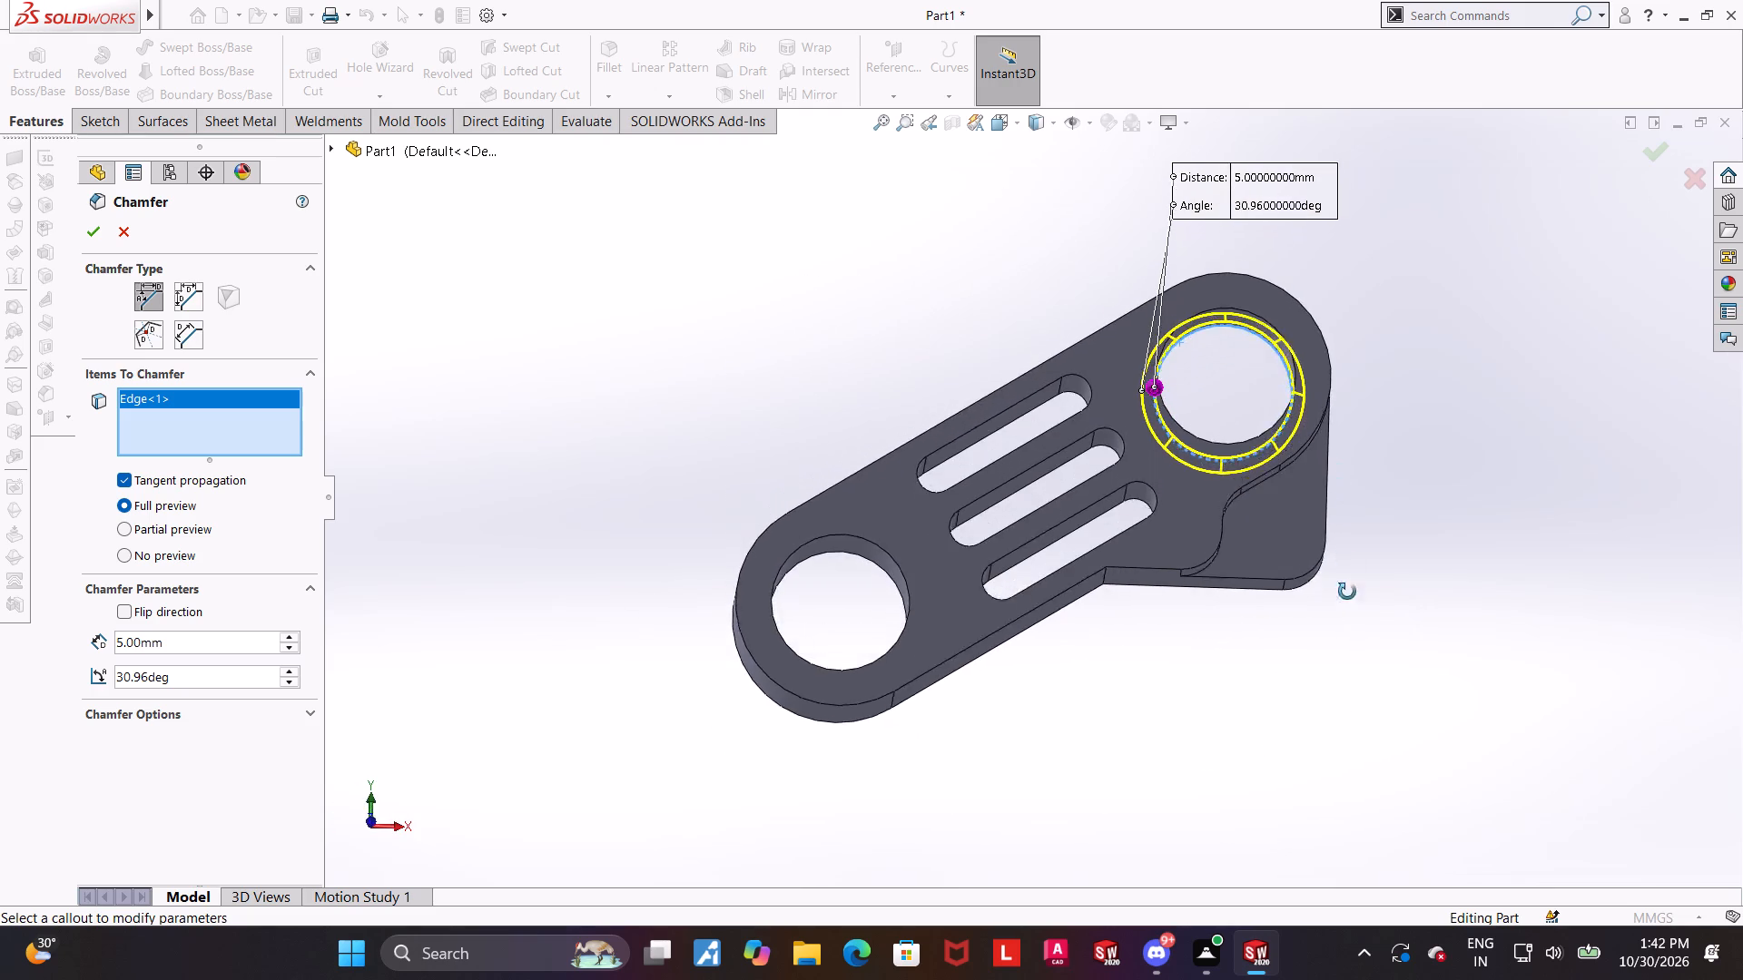
{"action": "middle_click_drag", "start_coordinate": [1347, 592], "coordinate": [1343, 653]}
{"action": "left_click", "coordinate": [87, 228]}
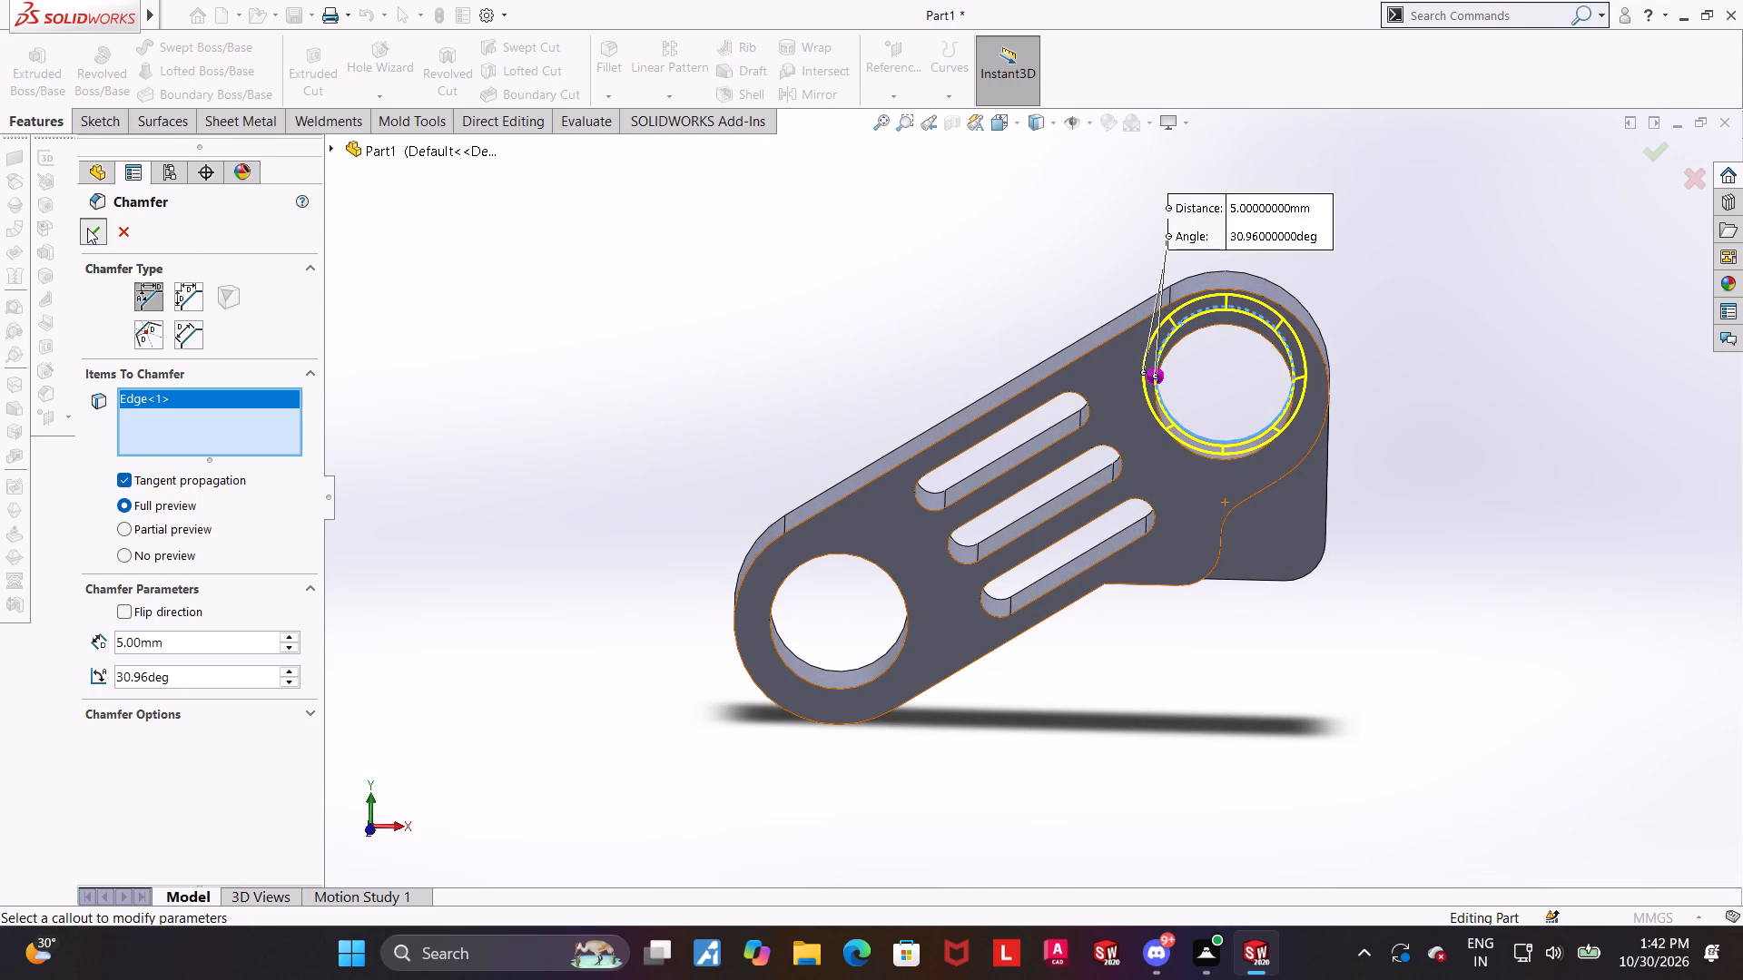
{"action": "left_click", "coordinate": [1384, 585]}
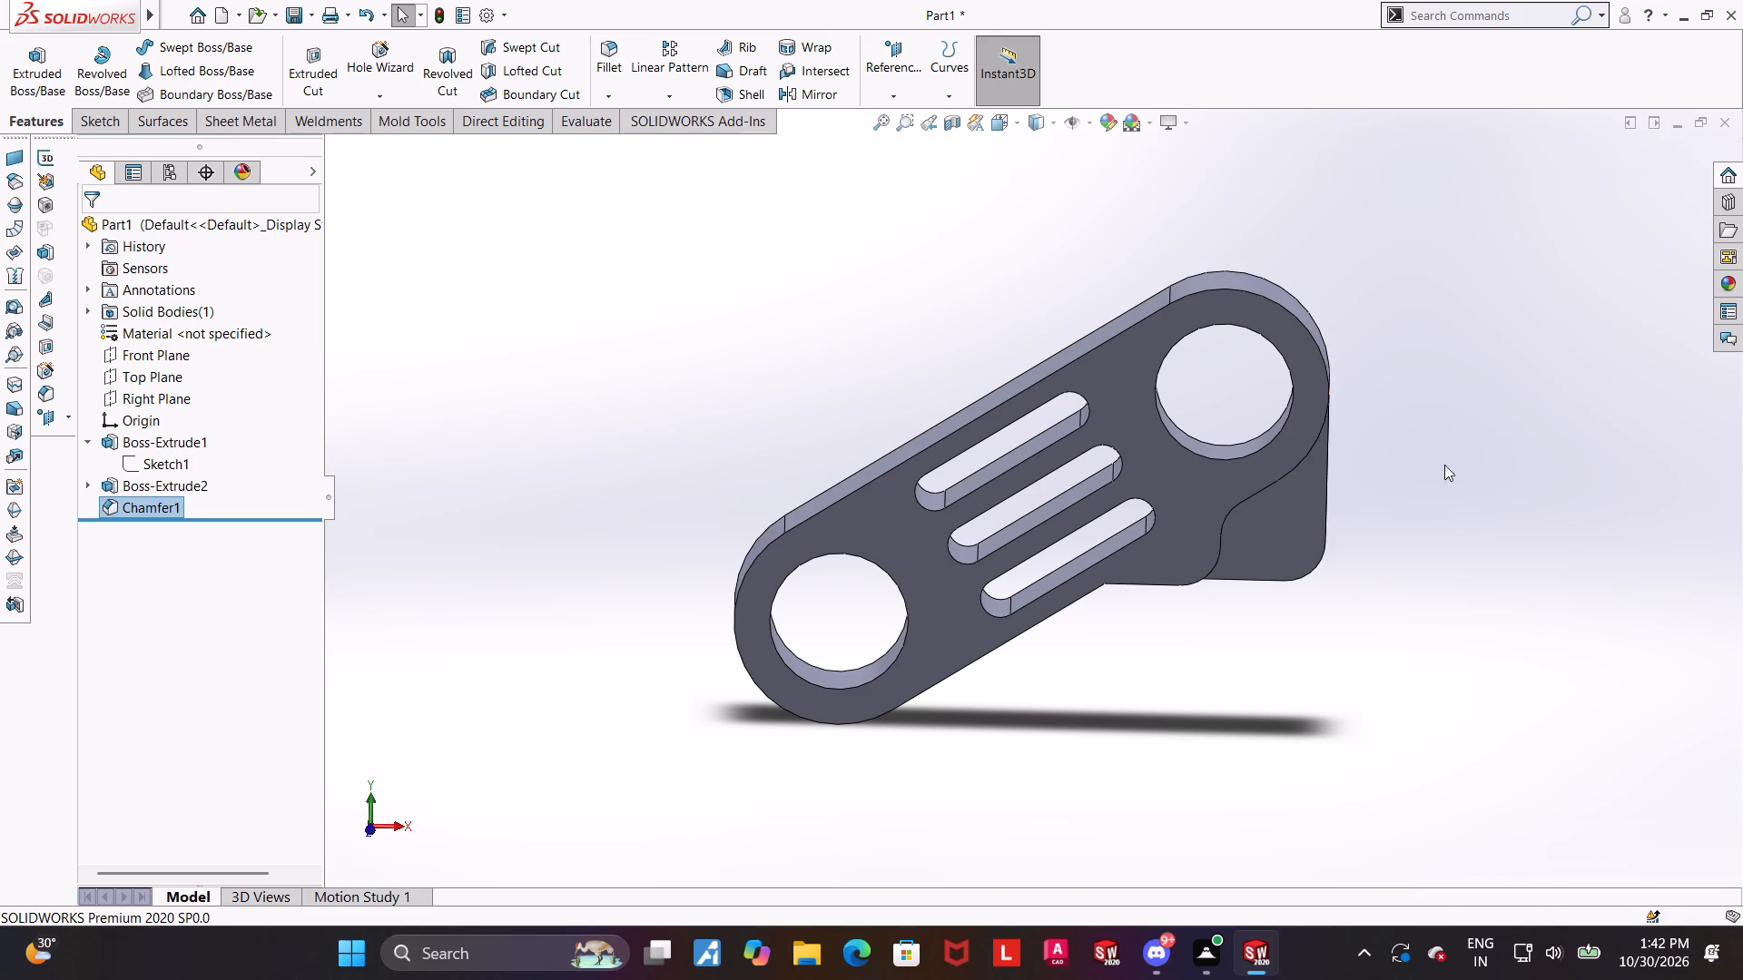
Examine the chamfered upper hole and the arm from the rear and from above.
{"action": "middle_click_drag", "start_coordinate": [1421, 436], "coordinate": [1072, 570]}
{"action": "scroll", "coordinate": [1418, 436], "scroll_direction": "up", "scroll_amount": 1}
{"action": "scroll", "coordinate": [1072, 570], "scroll_direction": "up", "scroll_amount": 1}
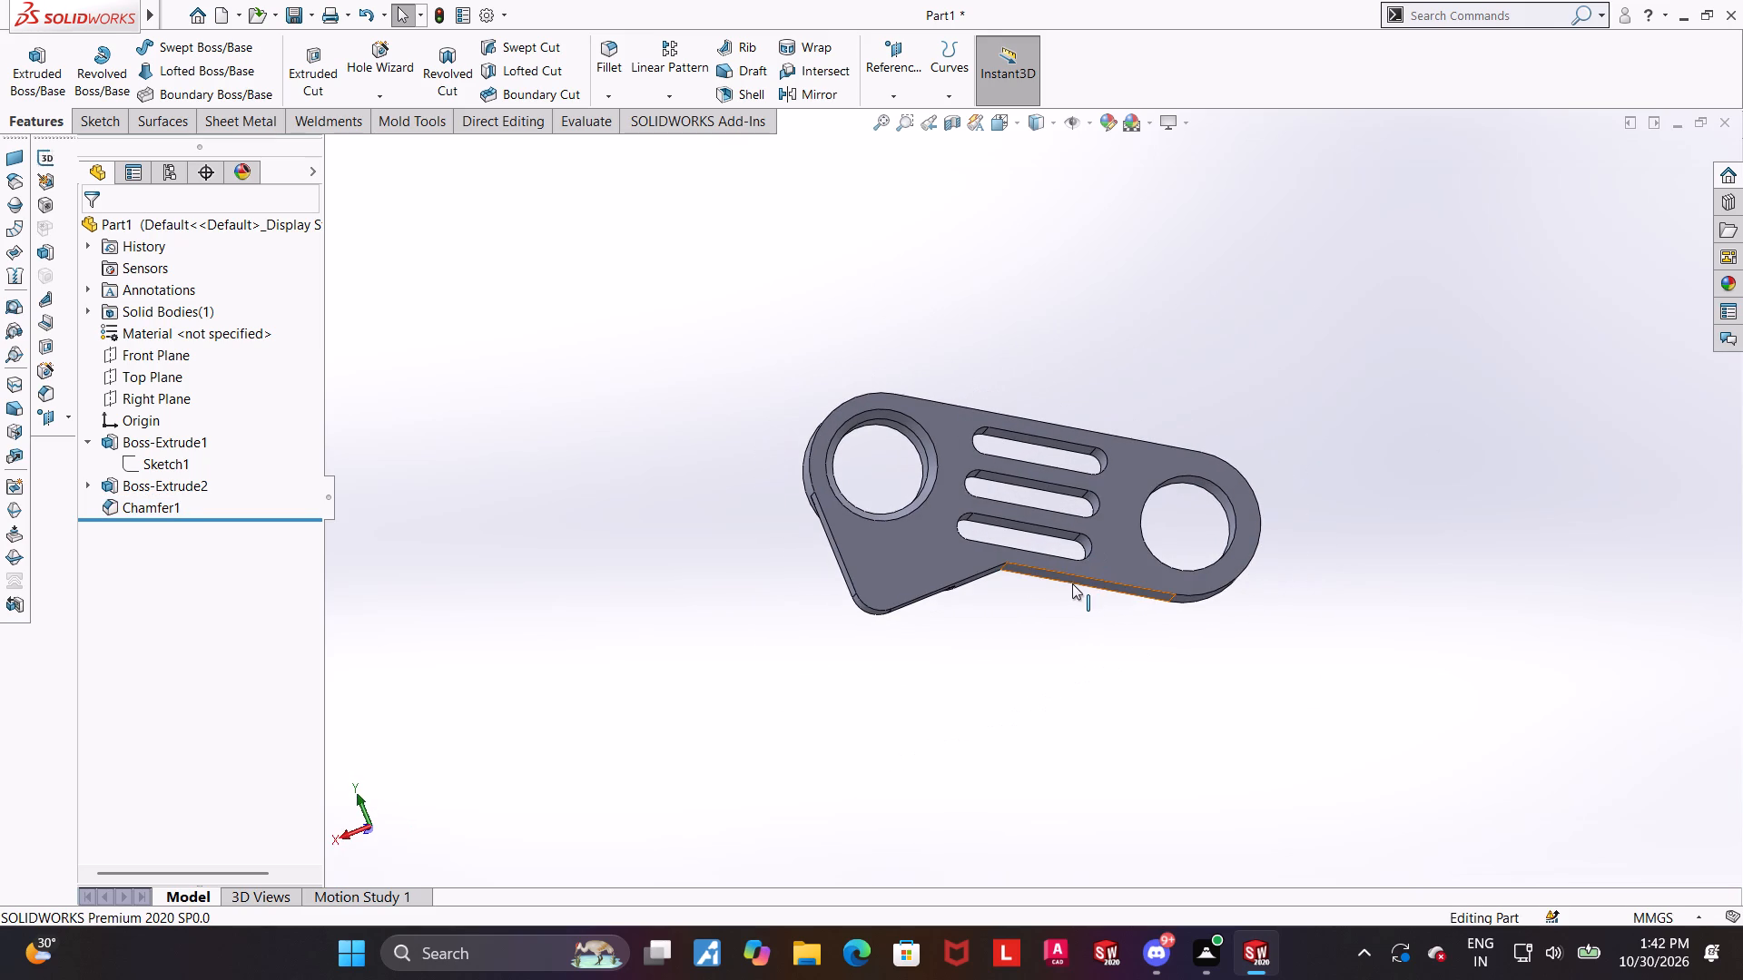
{"action": "middle_click_drag", "start_coordinate": [1137, 514], "coordinate": [1156, 739]}
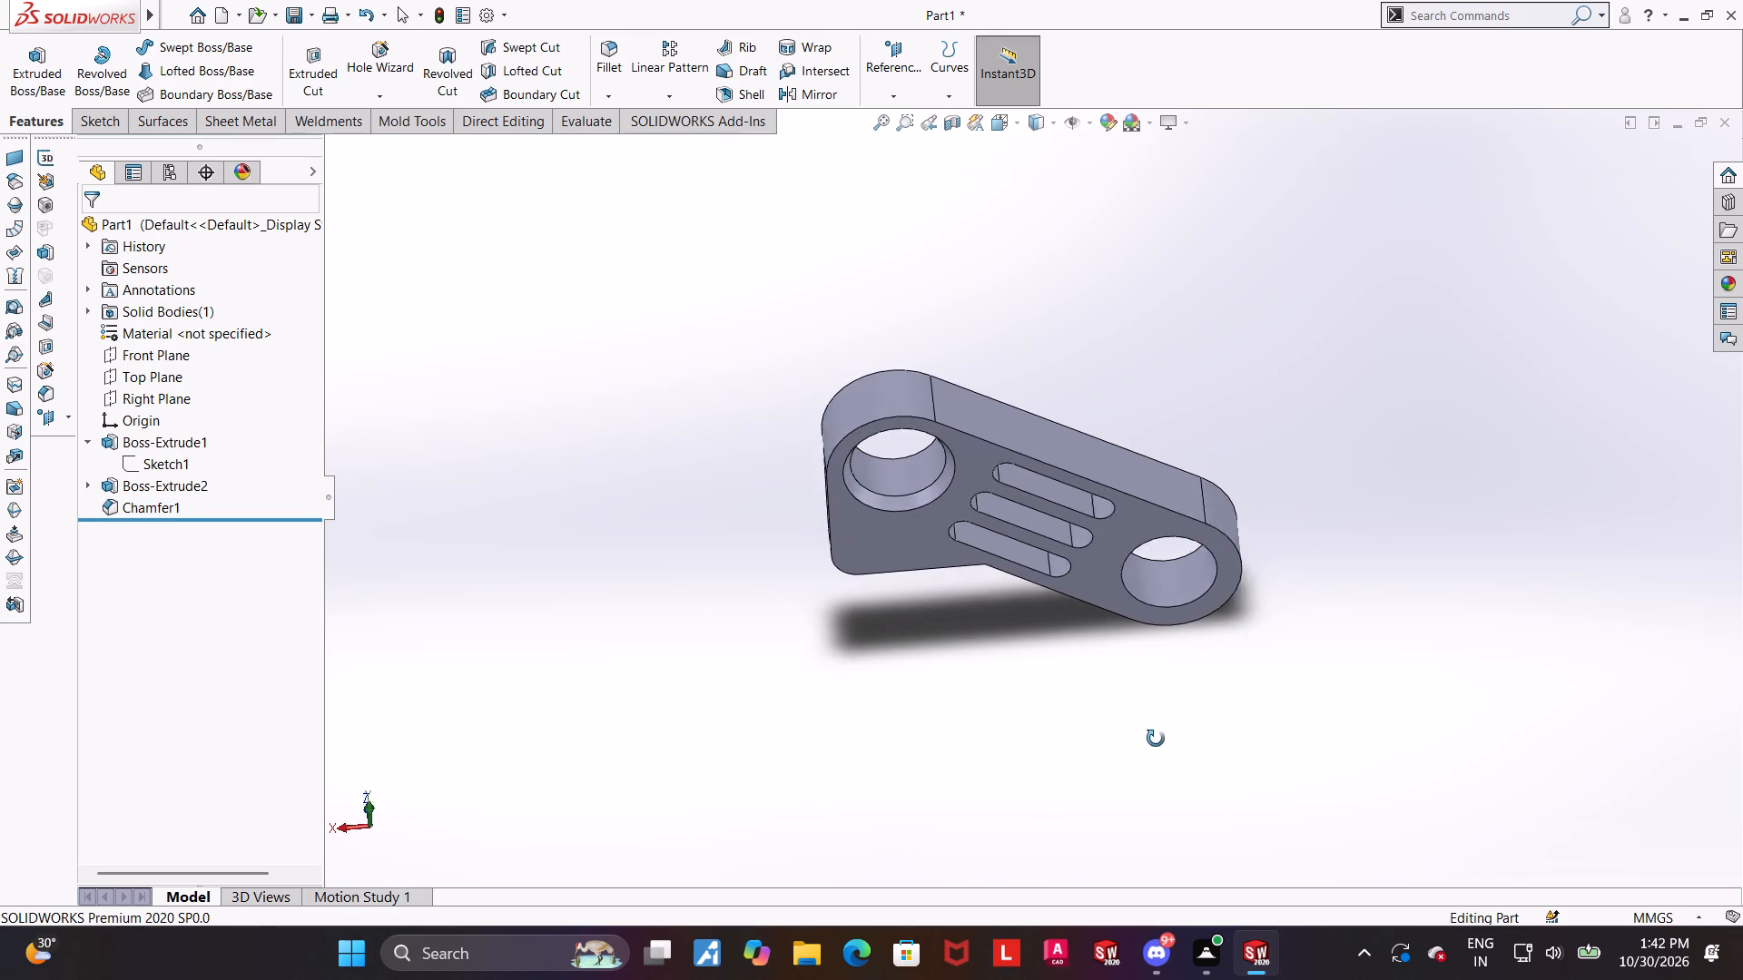
{"action": "middle_click_drag", "start_coordinate": [1156, 739], "coordinate": [1158, 740]}
{"action": "scroll", "coordinate": [1144, 495], "scroll_direction": "down", "scroll_amount": 2}
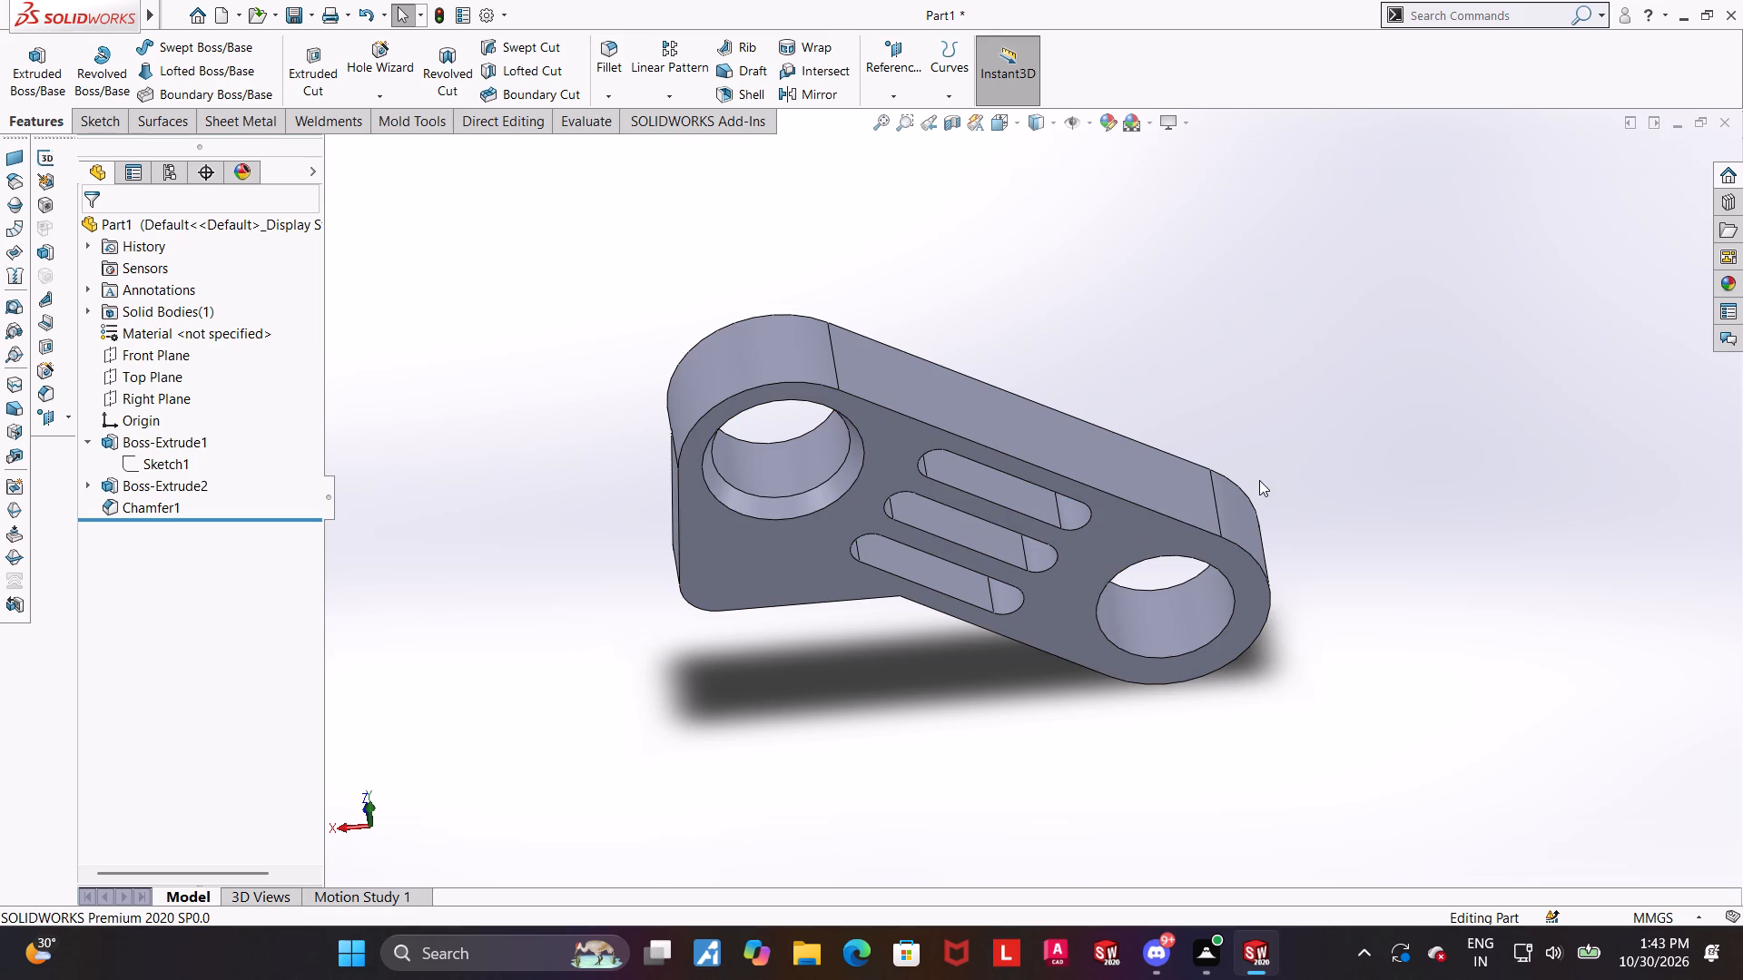
{"action": "middle_click_drag", "start_coordinate": [1106, 487], "coordinate": [1095, 524]}
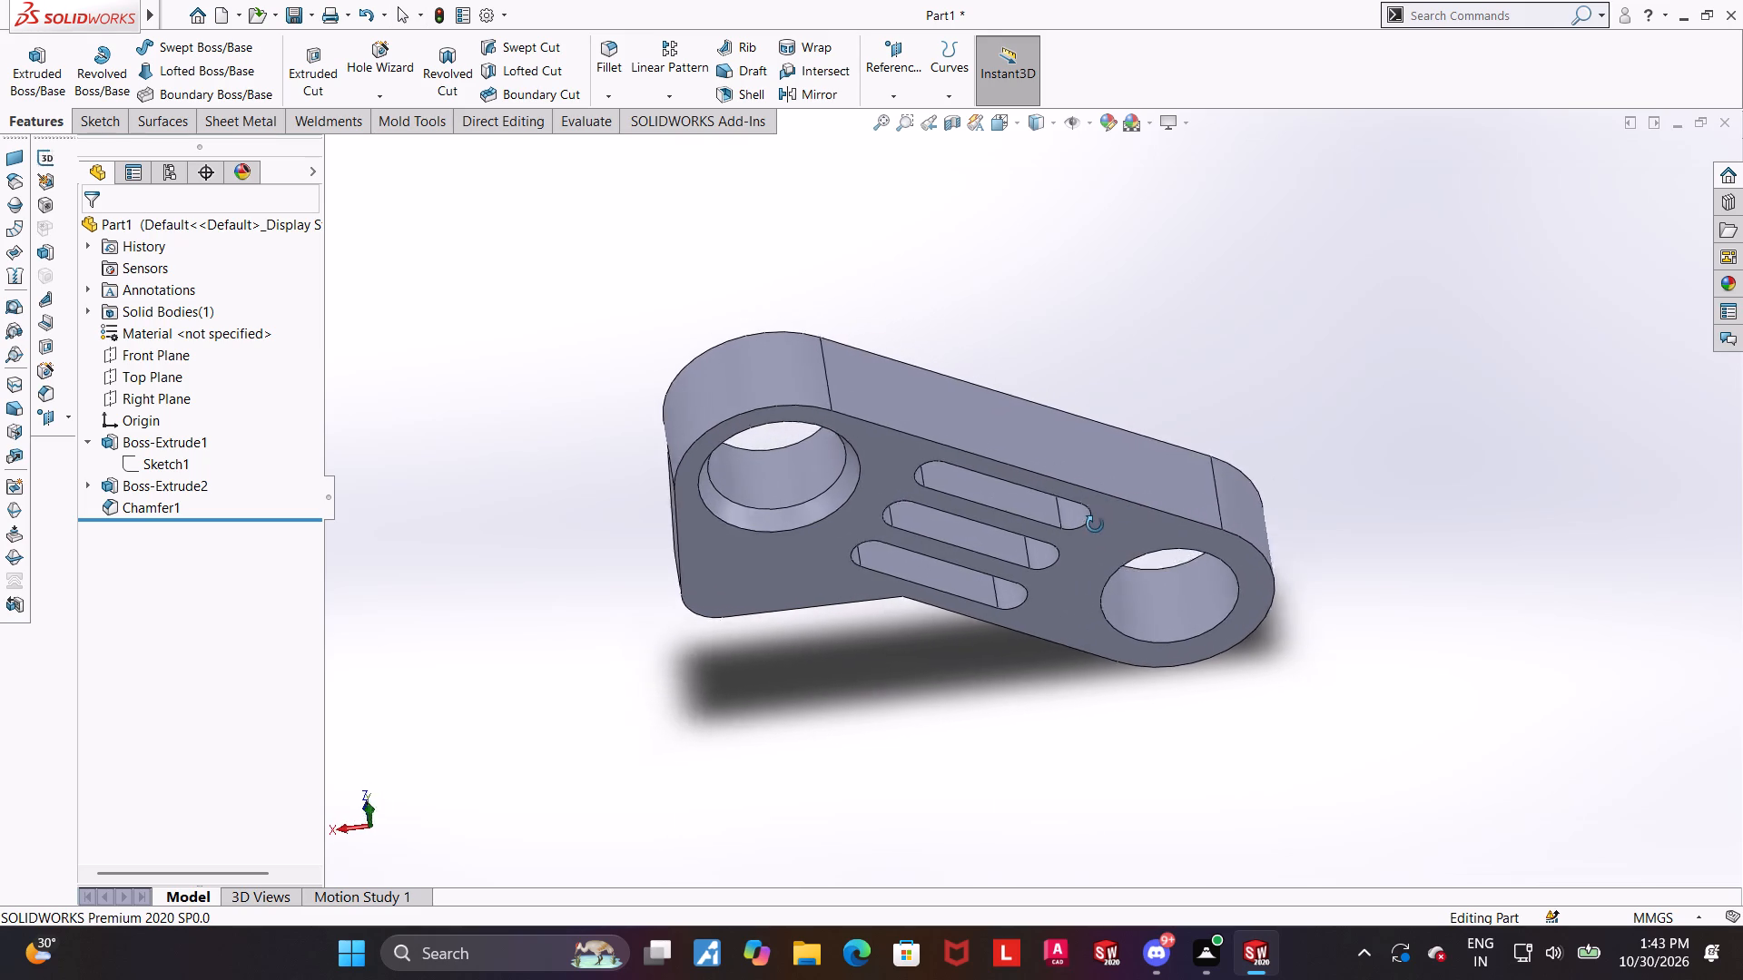
{"action": "middle_click_drag", "start_coordinate": [1095, 524], "coordinate": [1096, 530]}
{"action": "scroll", "coordinate": [1111, 489], "scroll_direction": "up", "scroll_amount": 2}
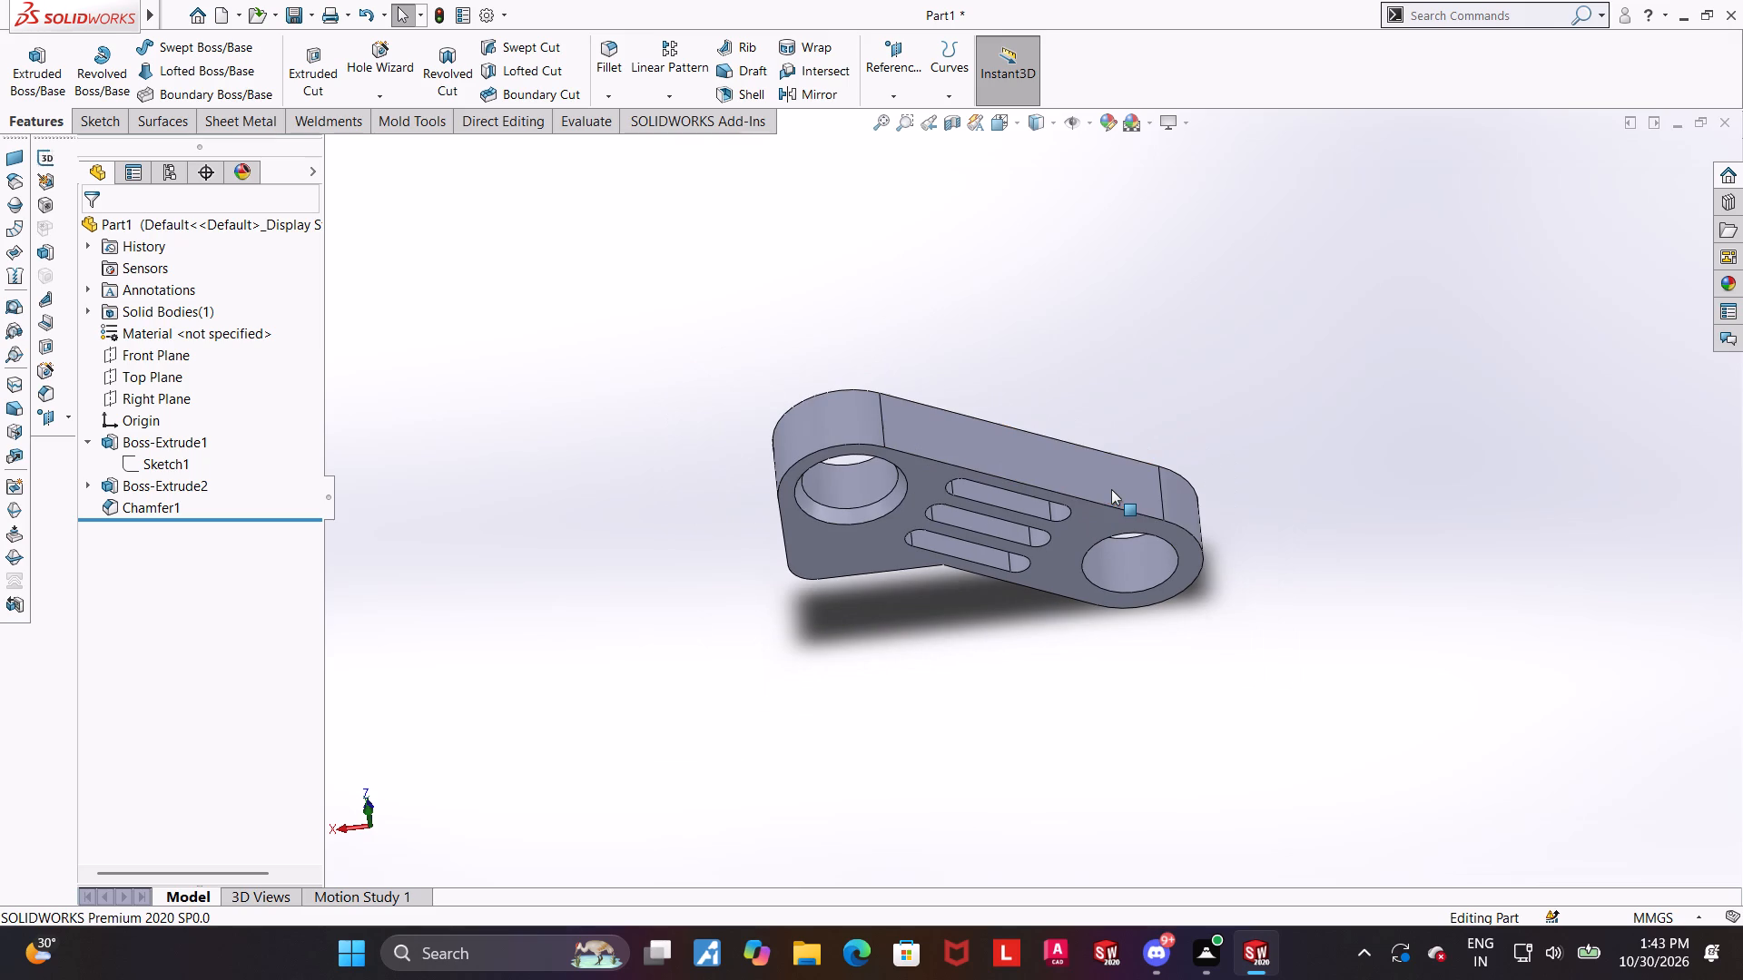
Inspect the part straight on from above with hidden lines visible and removed, and return to shaded with edges.
{"action": "left_click", "coordinate": [1005, 125]}
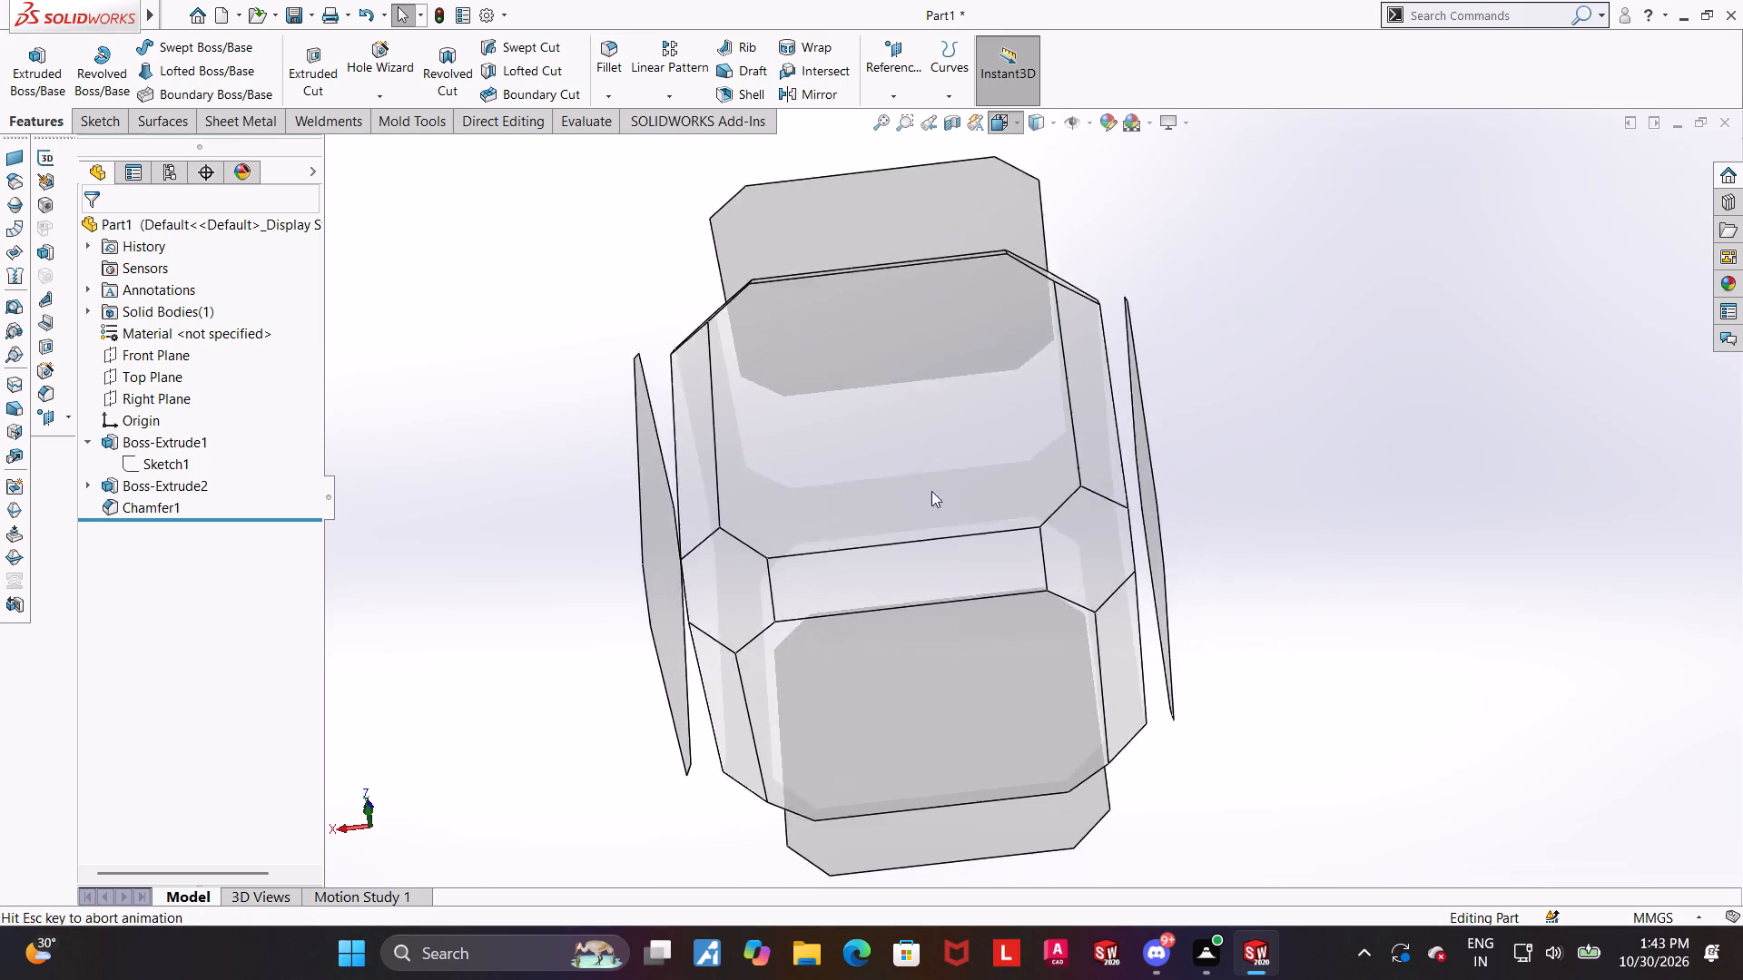
{"action": "left_click", "coordinate": [842, 487]}
{"action": "left_click", "coordinate": [1033, 119]}
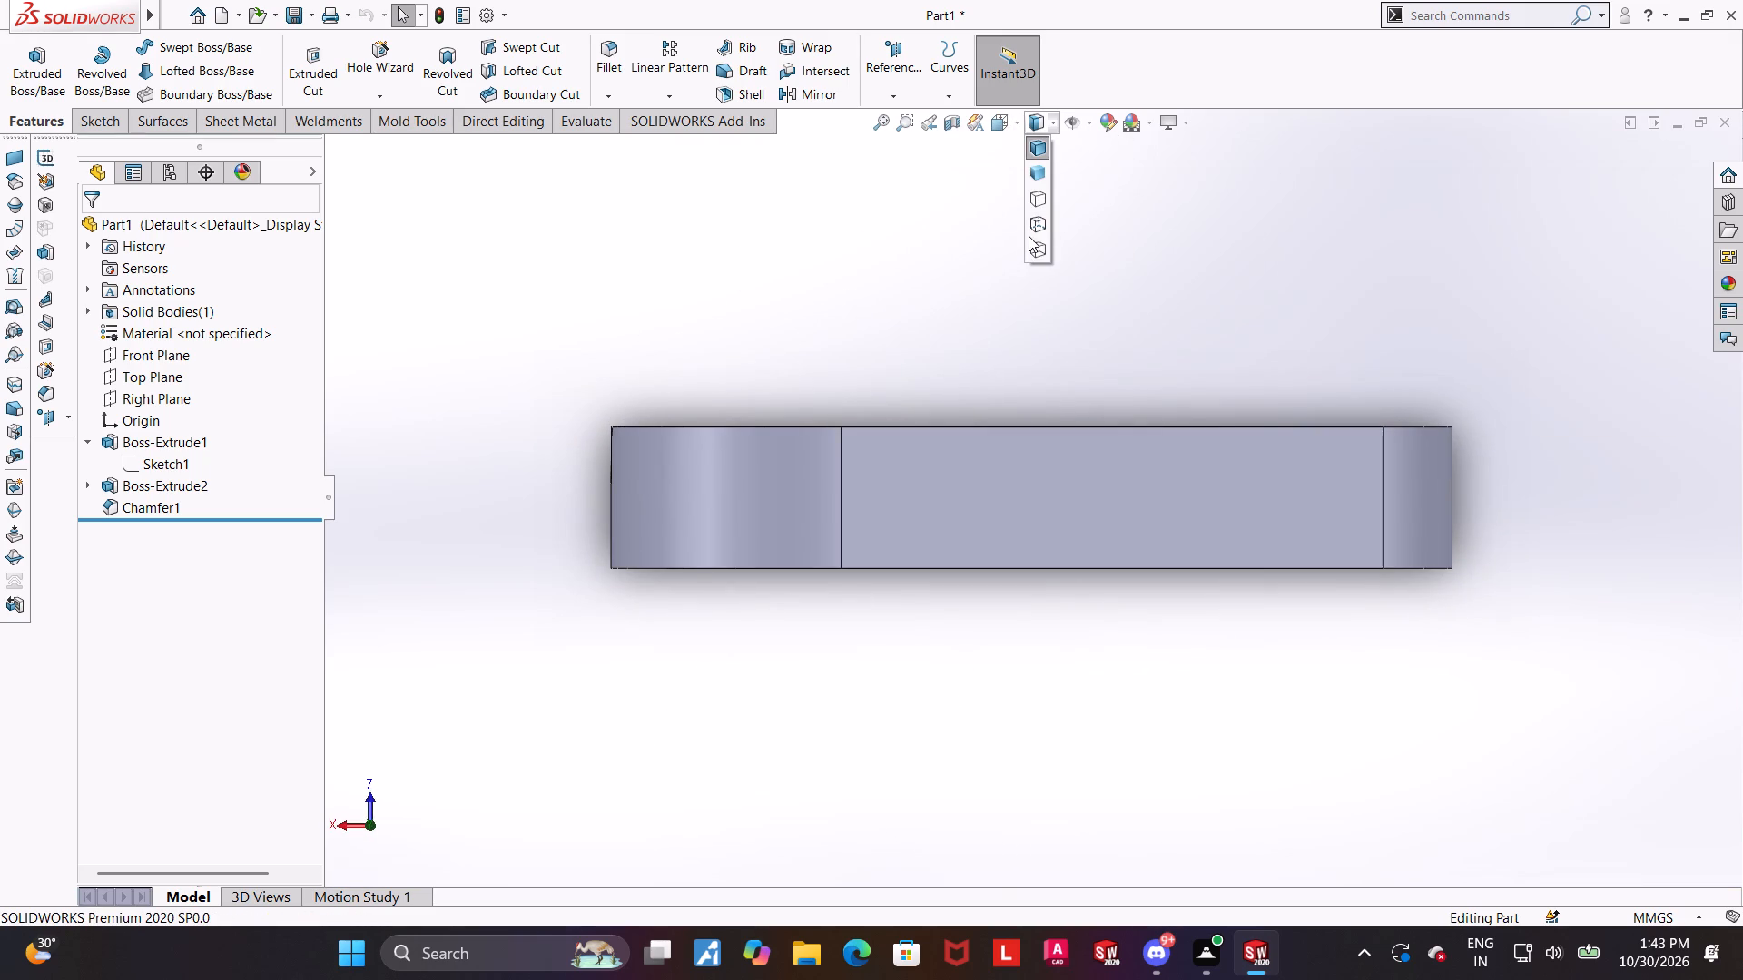
{"action": "left_click", "coordinate": [1029, 236]}
{"action": "left_click", "coordinate": [1038, 227]}
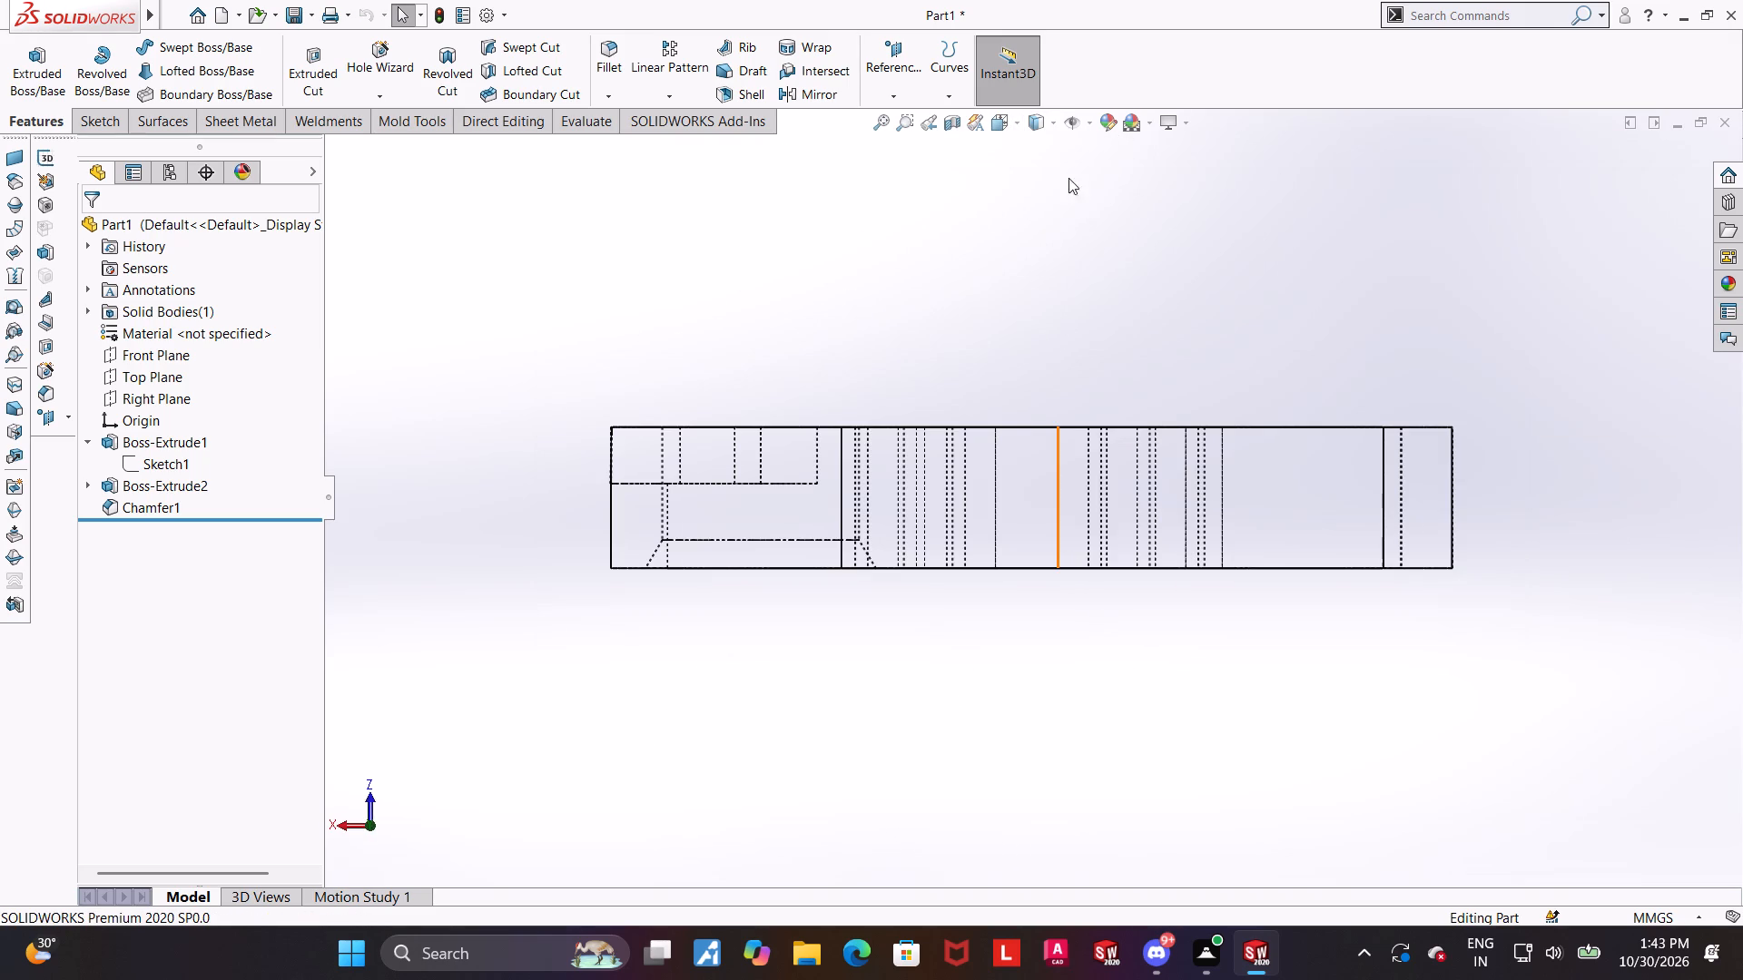
{"action": "left_click", "coordinate": [1047, 115]}
{"action": "left_click", "coordinate": [1034, 201]}
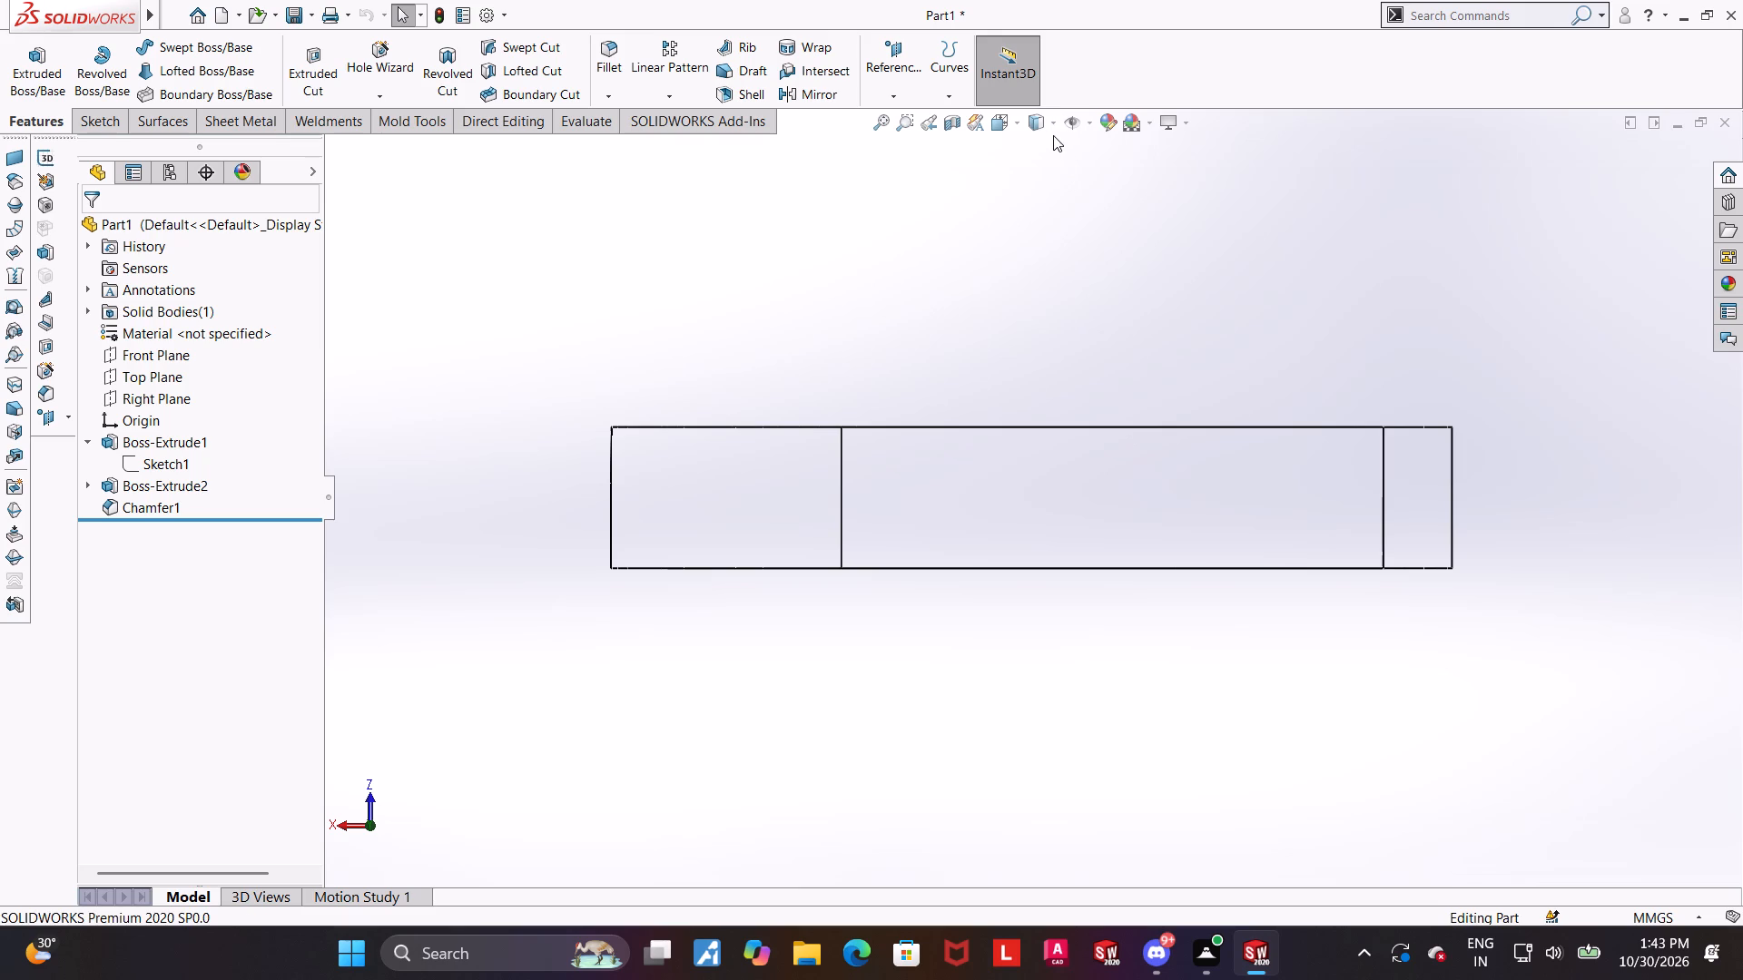
{"action": "left_click", "coordinate": [1035, 122]}
{"action": "left_click", "coordinate": [1045, 222]}
{"action": "left_click", "coordinate": [1039, 127]}
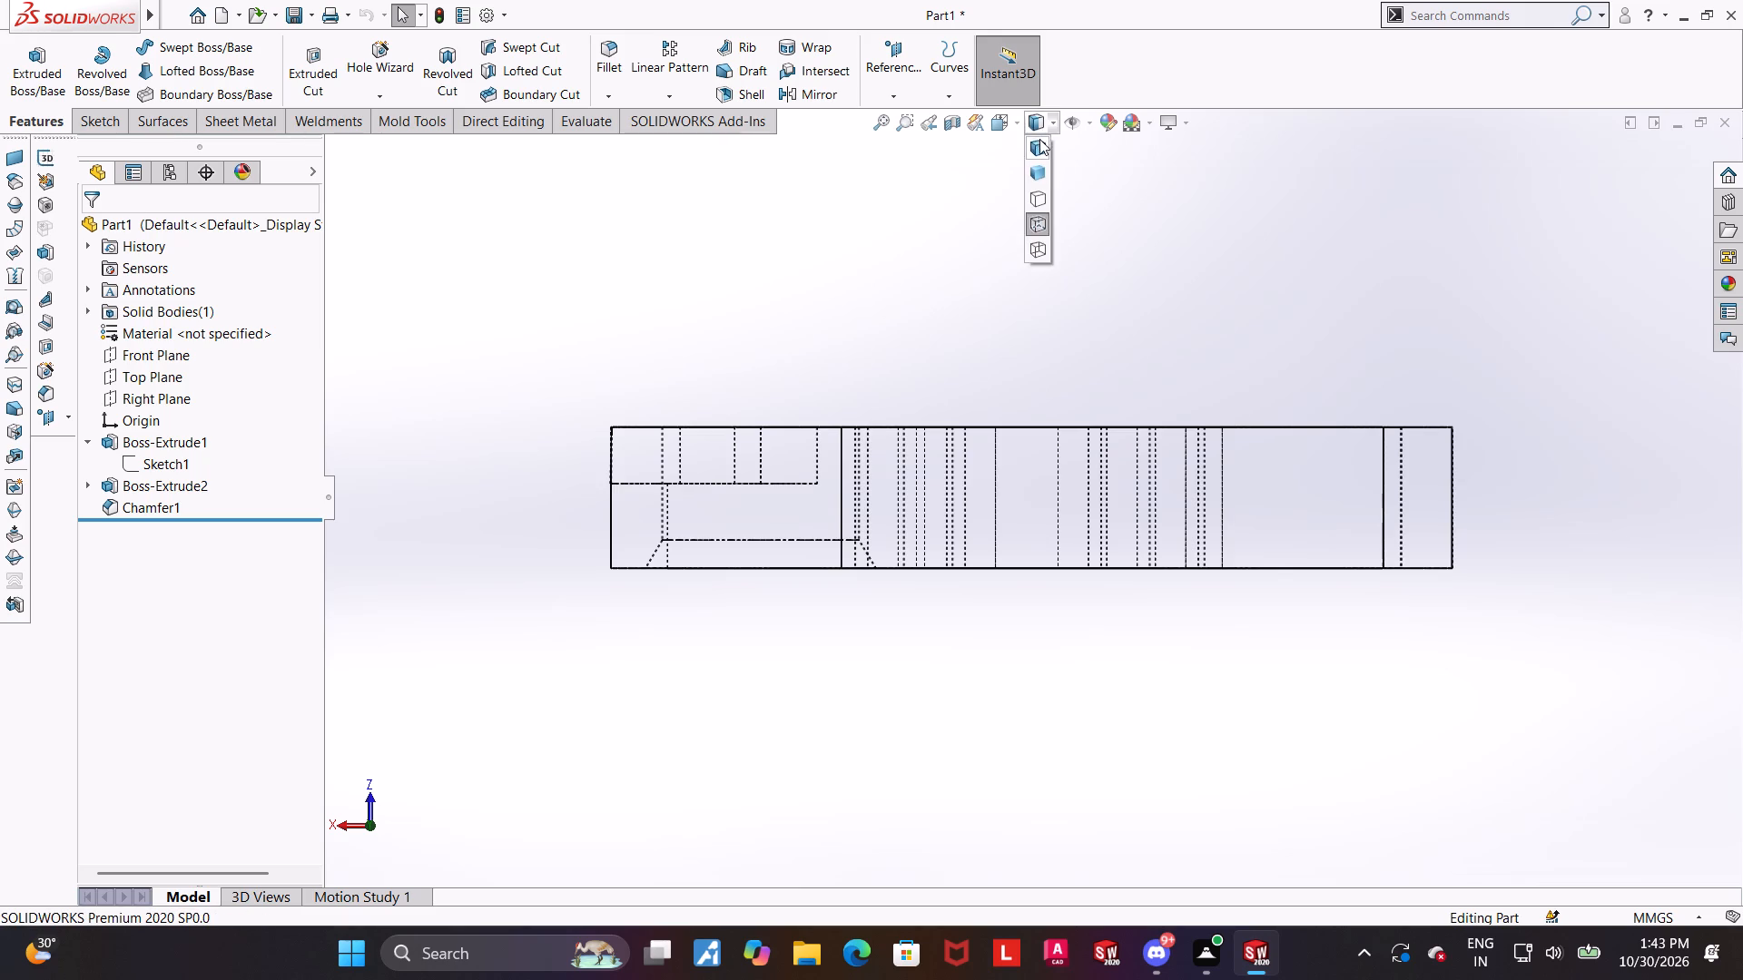
{"action": "left_click", "coordinate": [1039, 151]}
Open a new sketch on the Front Plane, viewed normal to the plane.
{"action": "scroll", "coordinate": [1010, 467], "scroll_direction": "up", "scroll_amount": 2}
{"action": "middle_click_drag", "start_coordinate": [991, 519], "coordinate": [1295, 541]}
{"action": "scroll", "coordinate": [990, 511], "scroll_direction": "up", "scroll_amount": 1}
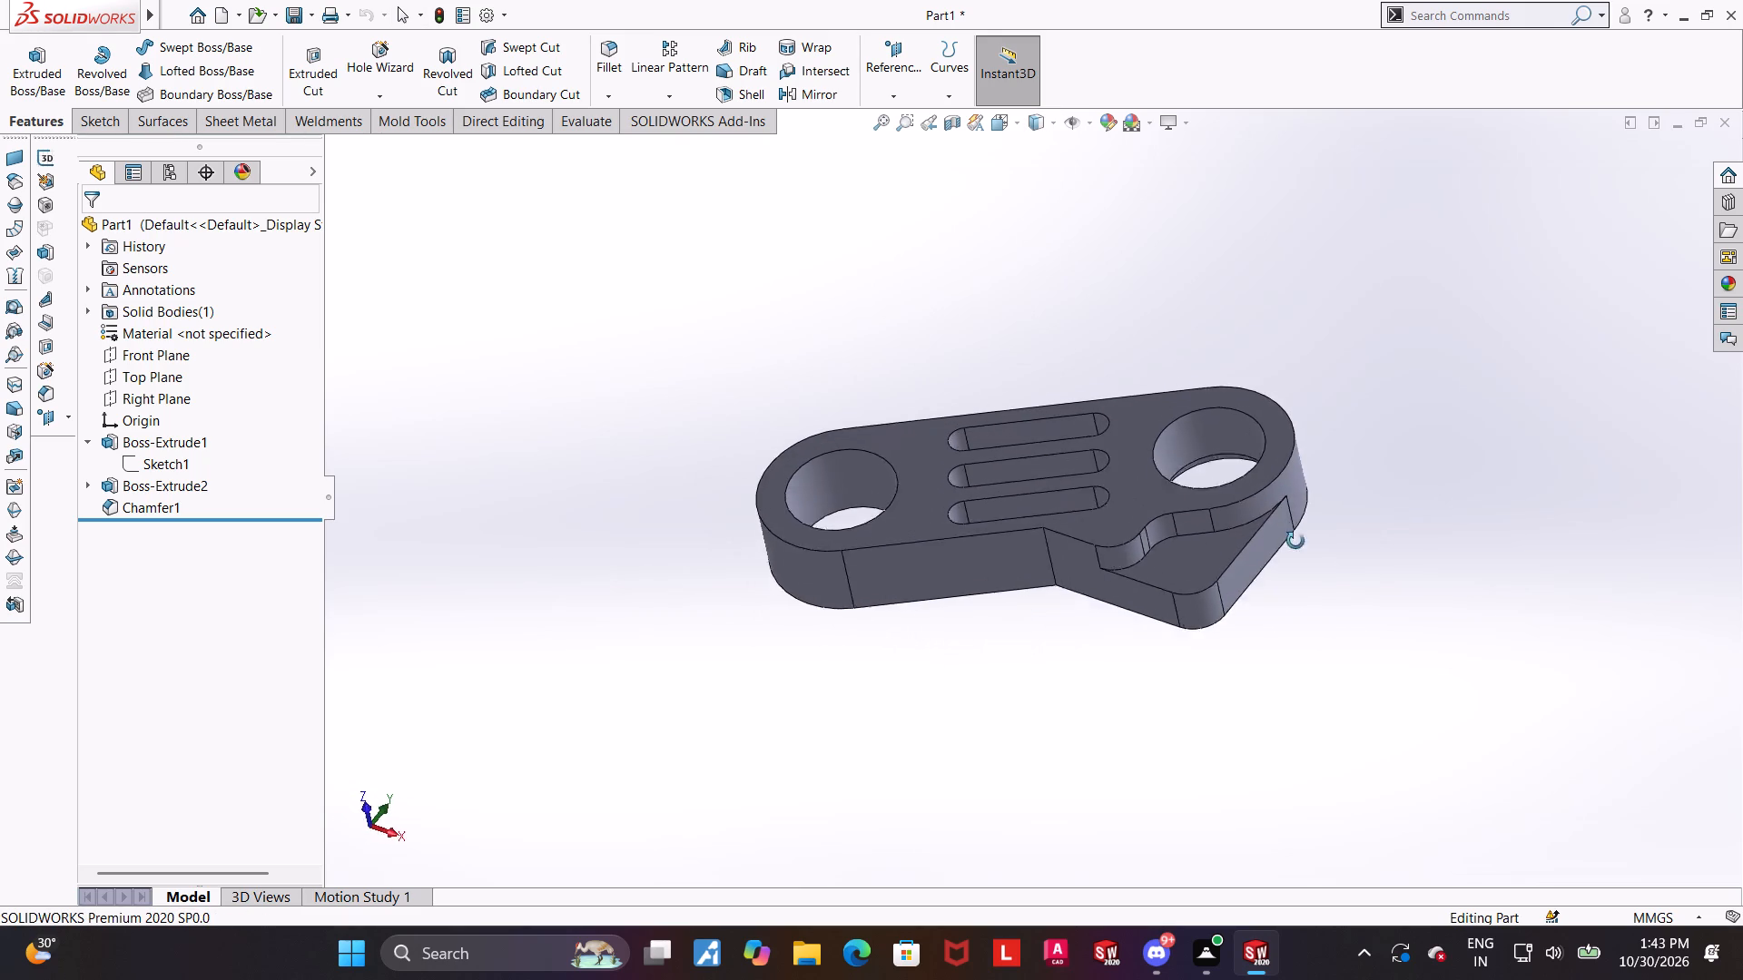
{"action": "middle_click_drag", "start_coordinate": [1295, 541], "coordinate": [1302, 658]}
{"action": "middle_click_drag", "start_coordinate": [1259, 564], "coordinate": [1291, 646]}
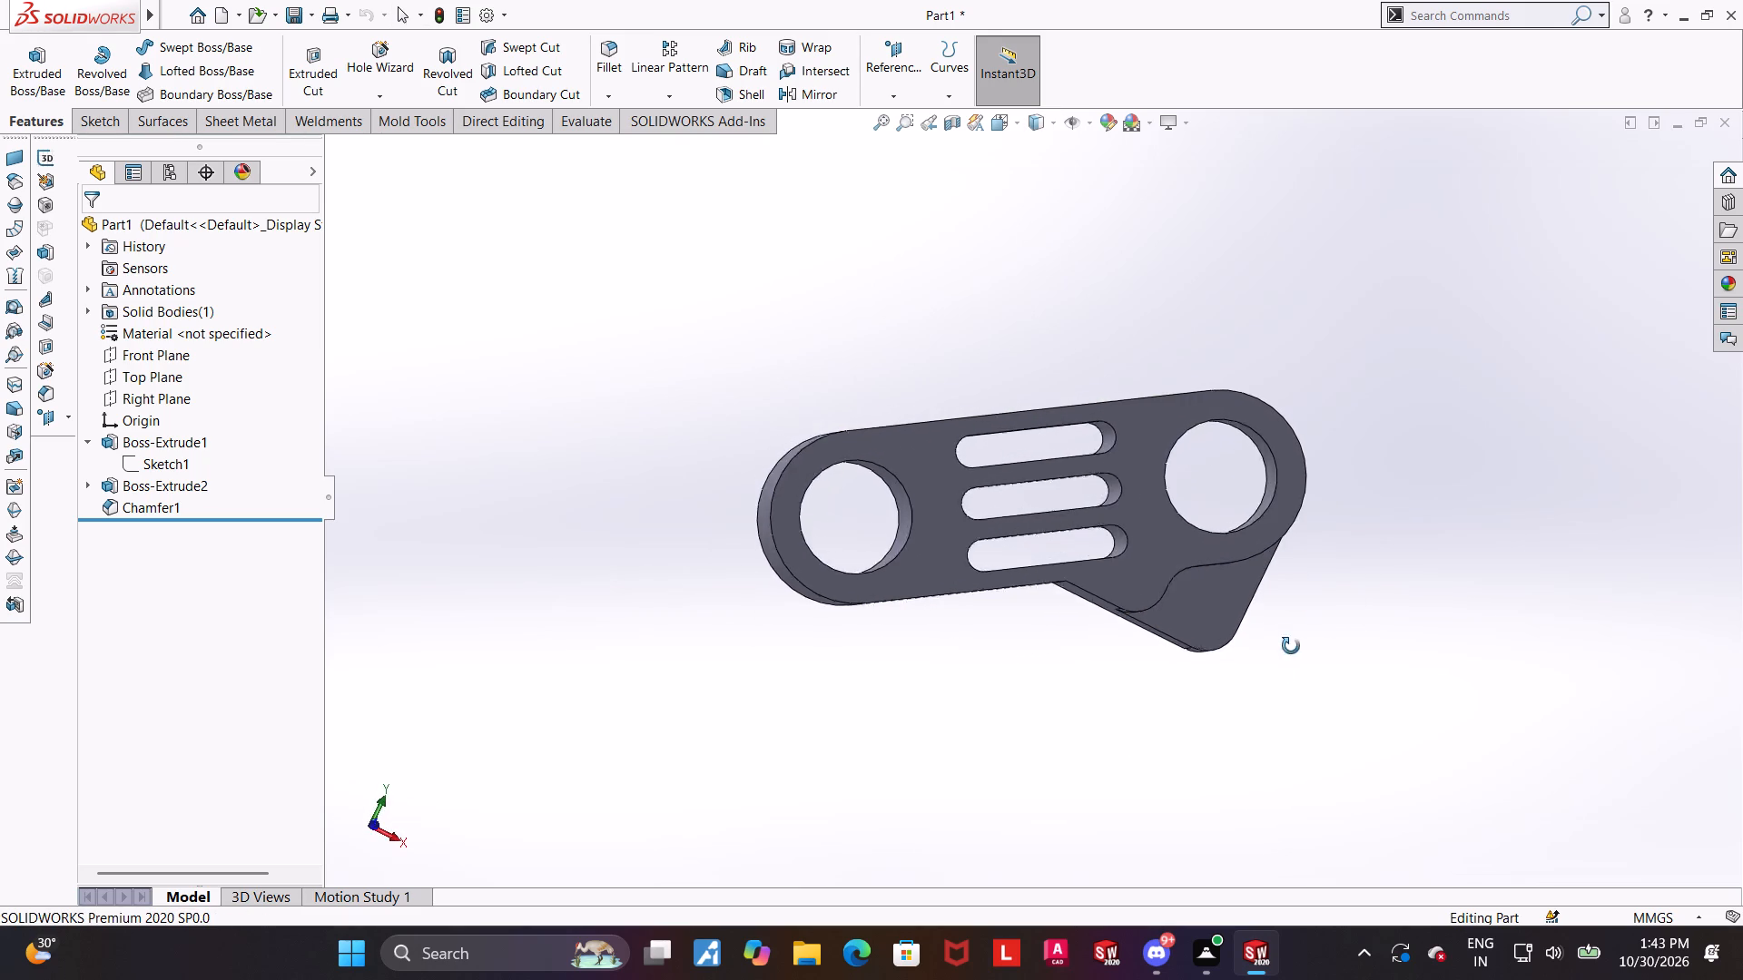
{"action": "middle_click_drag", "start_coordinate": [1291, 646], "coordinate": [1229, 720]}
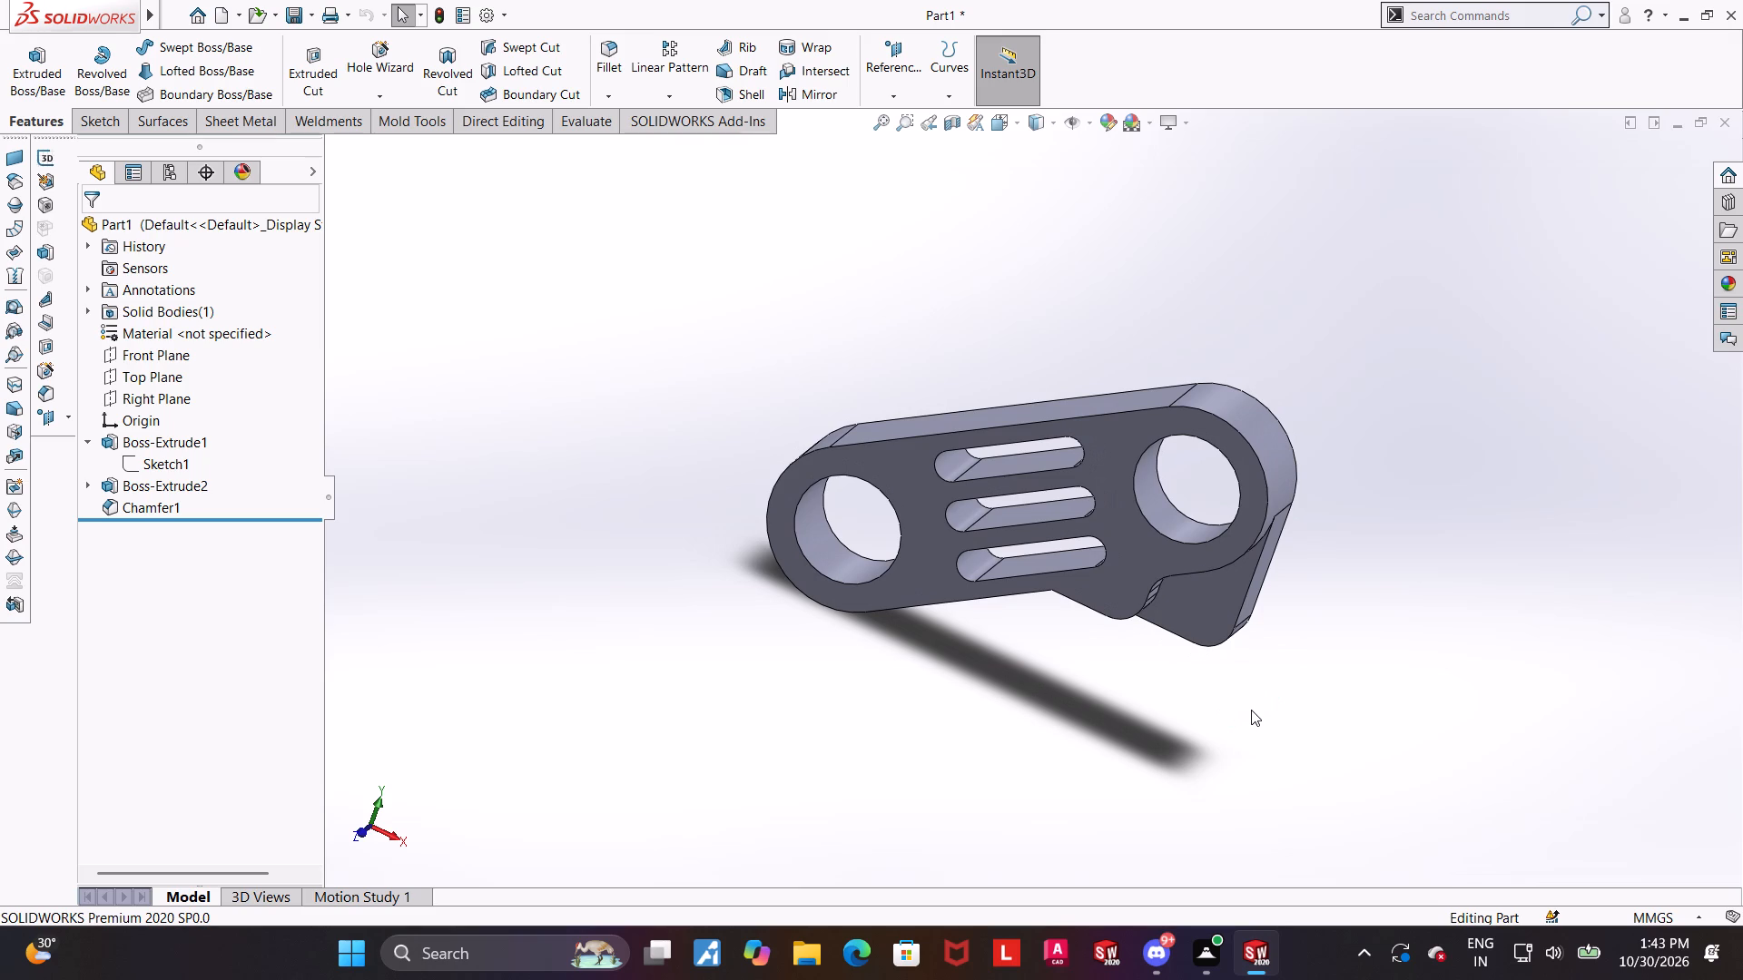
{"action": "middle_click_drag", "start_coordinate": [1254, 710], "coordinate": [1266, 724]}
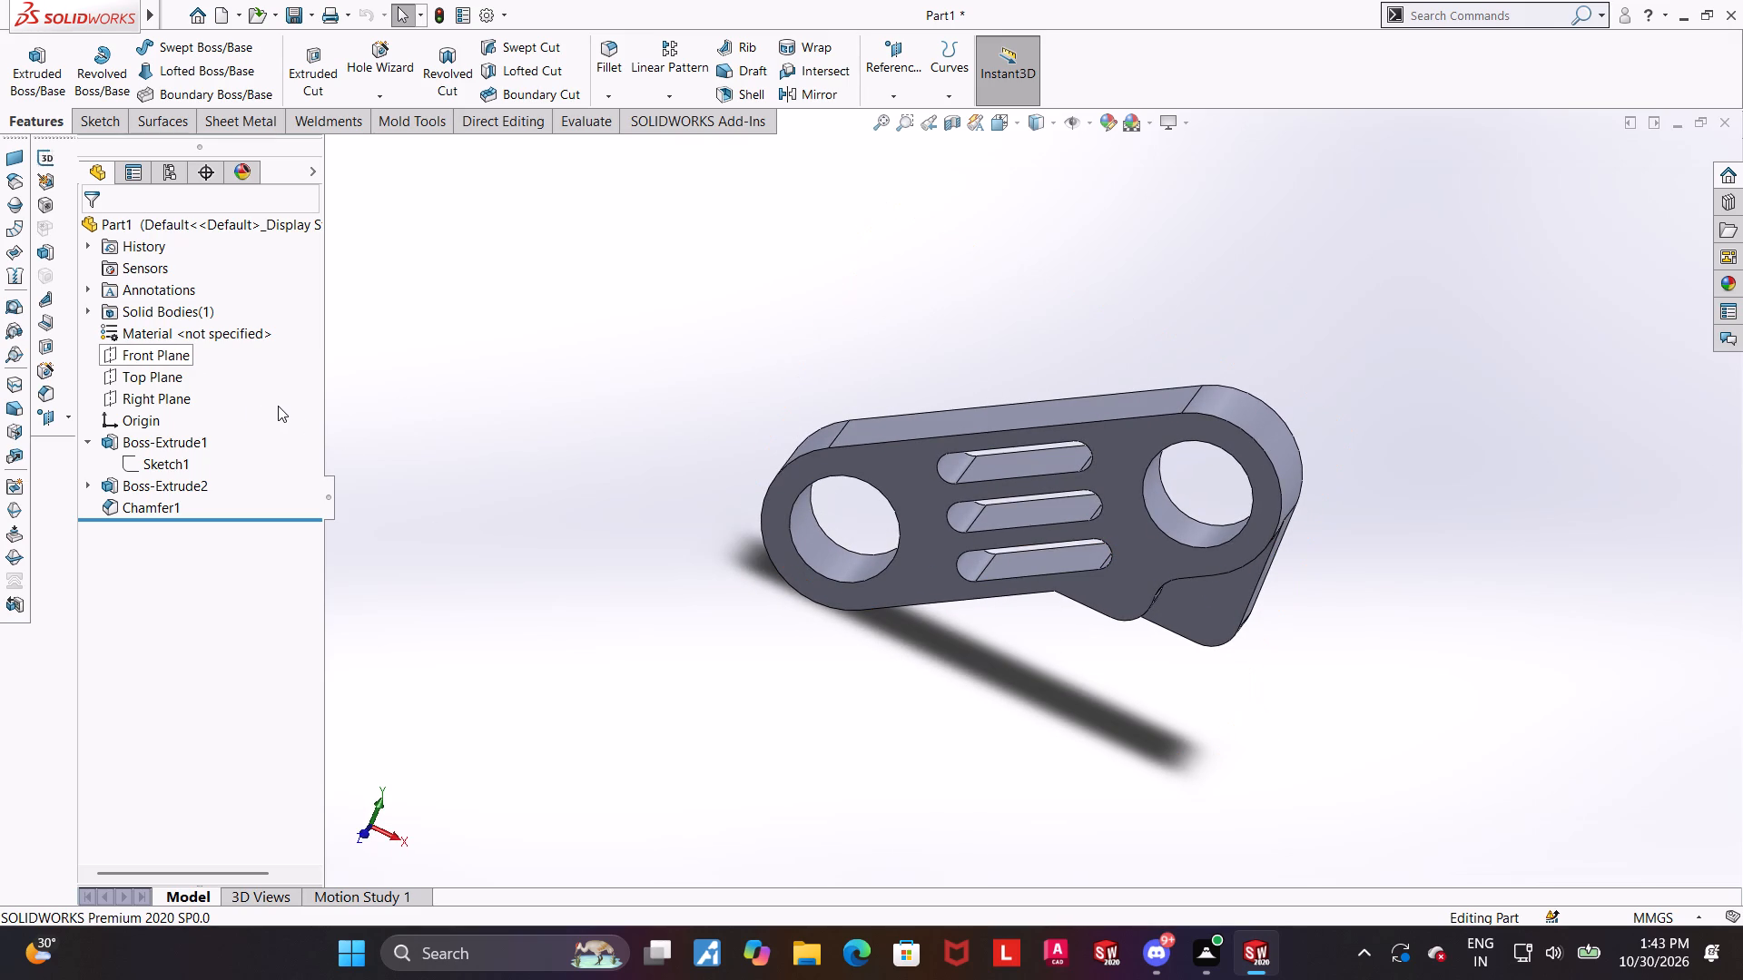
{"action": "left_click", "coordinate": [172, 356]}
{"action": "left_click", "coordinate": [190, 335]}
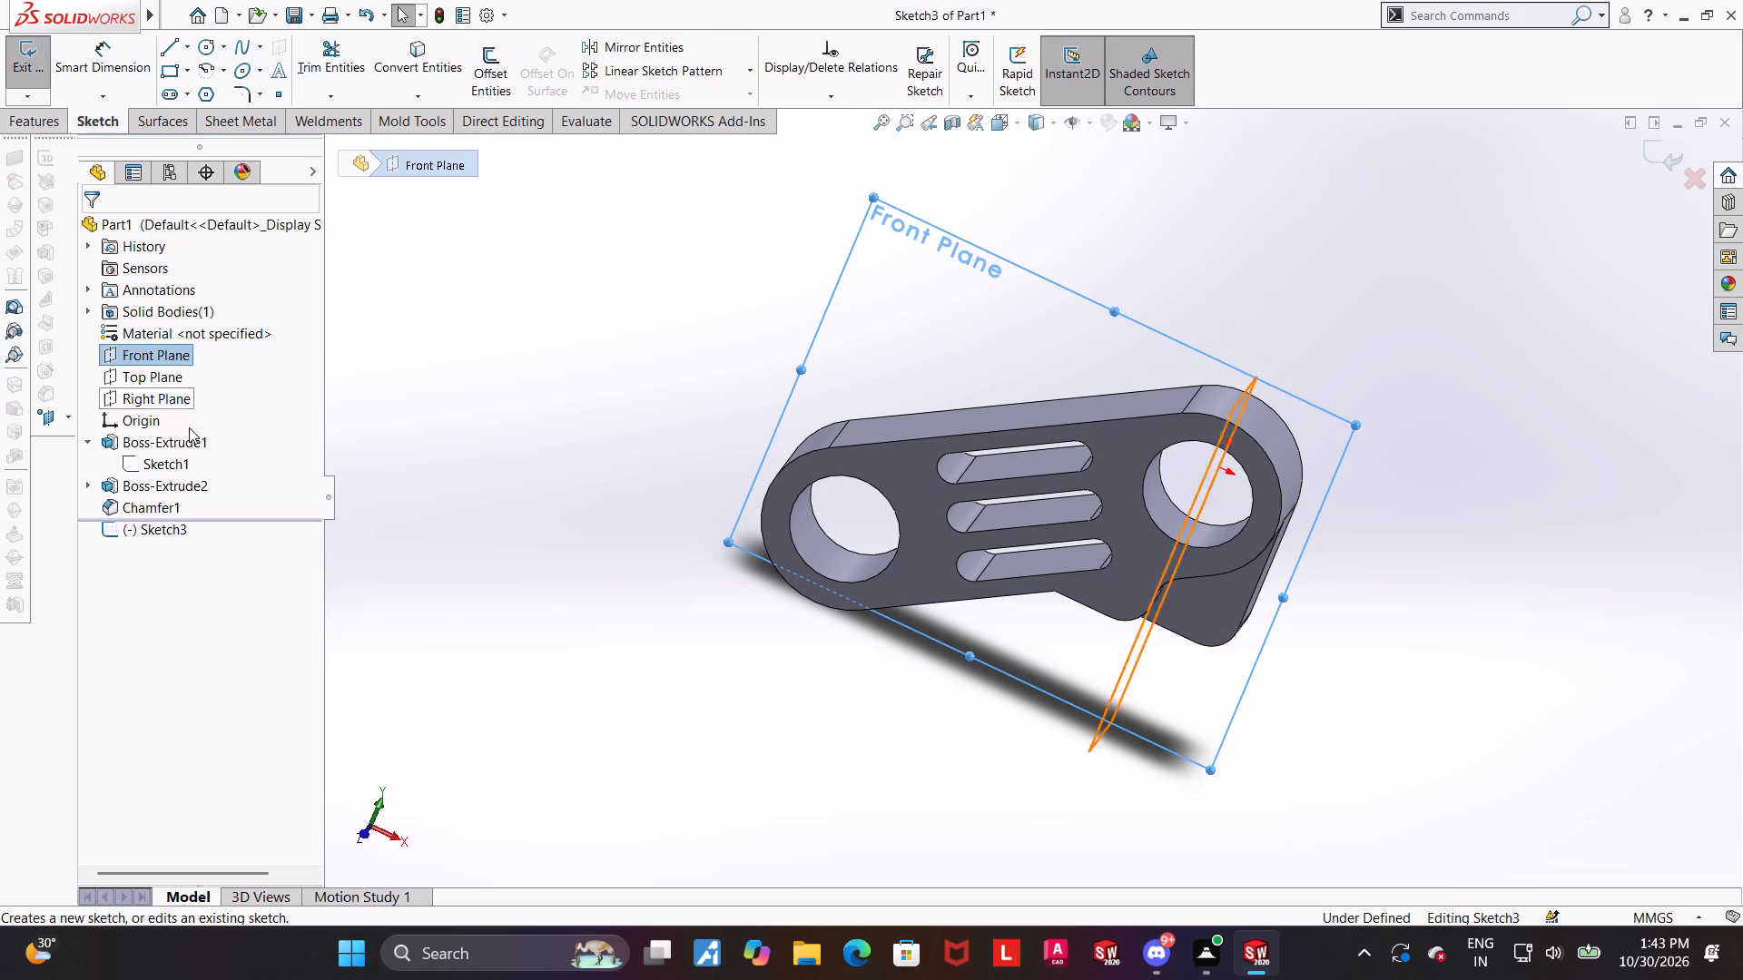
{"action": "left_click", "coordinate": [168, 529]}
{"action": "left_click", "coordinate": [208, 503]}
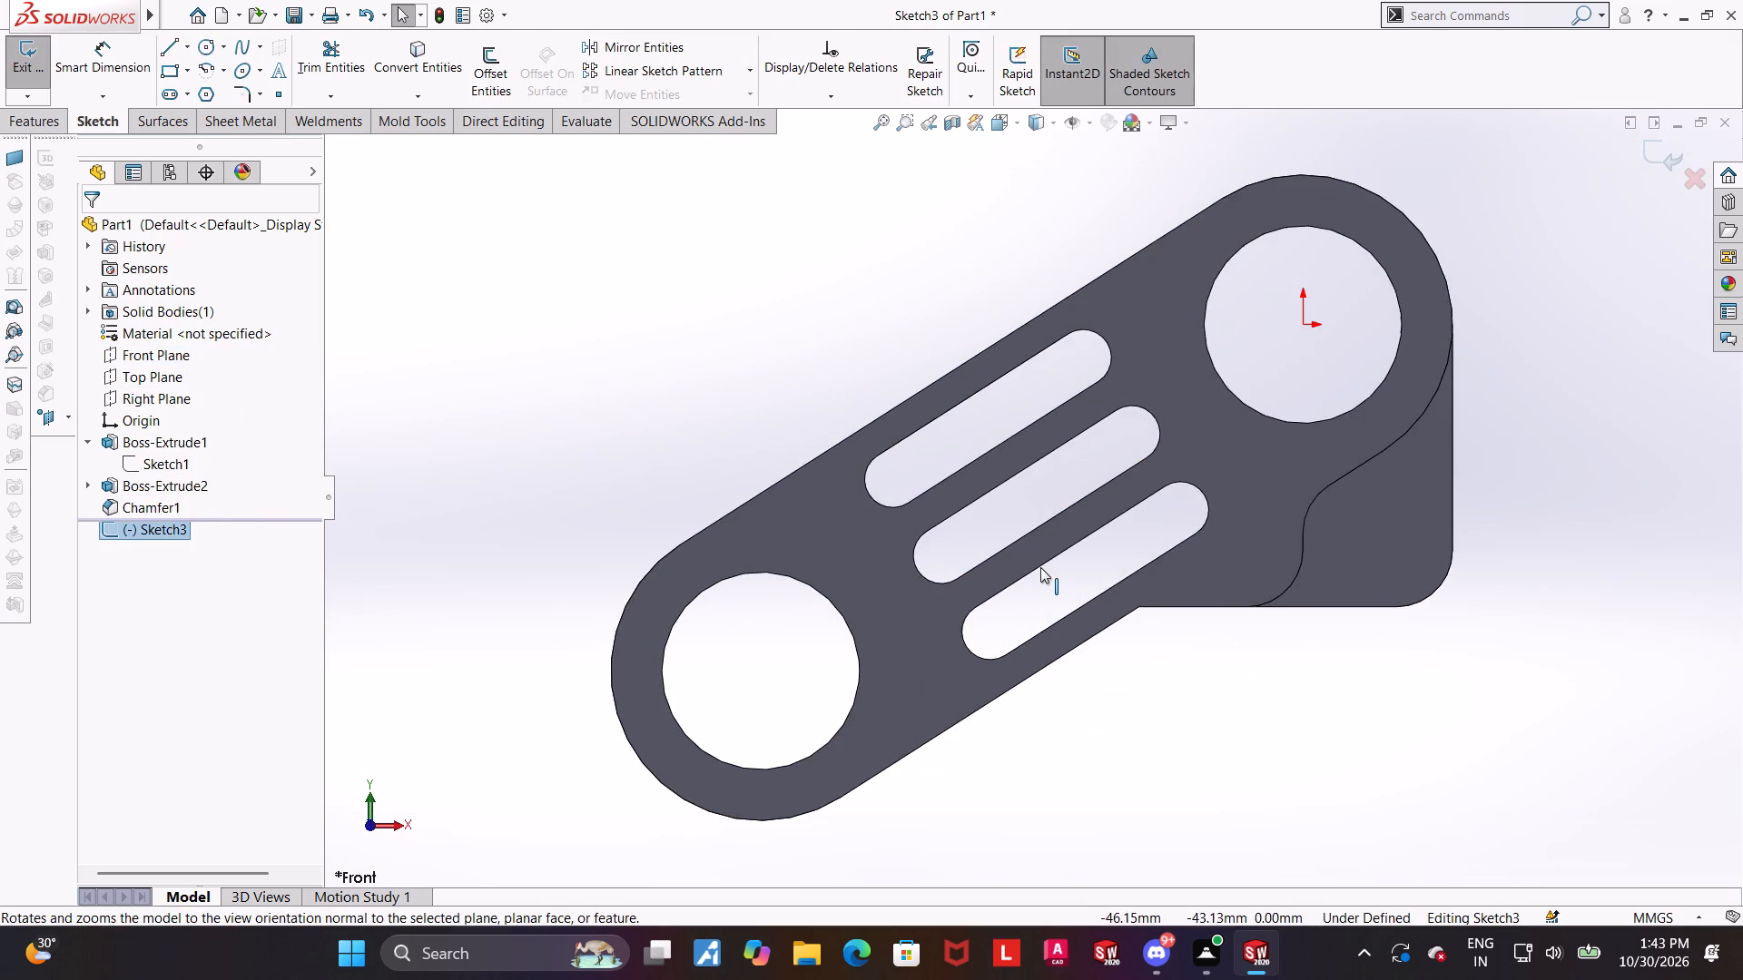
Sketch a circle about 55 mm in diameter centred on the lower hole.
{"action": "scroll", "coordinate": [1040, 567], "scroll_direction": "up", "scroll_amount": 3}
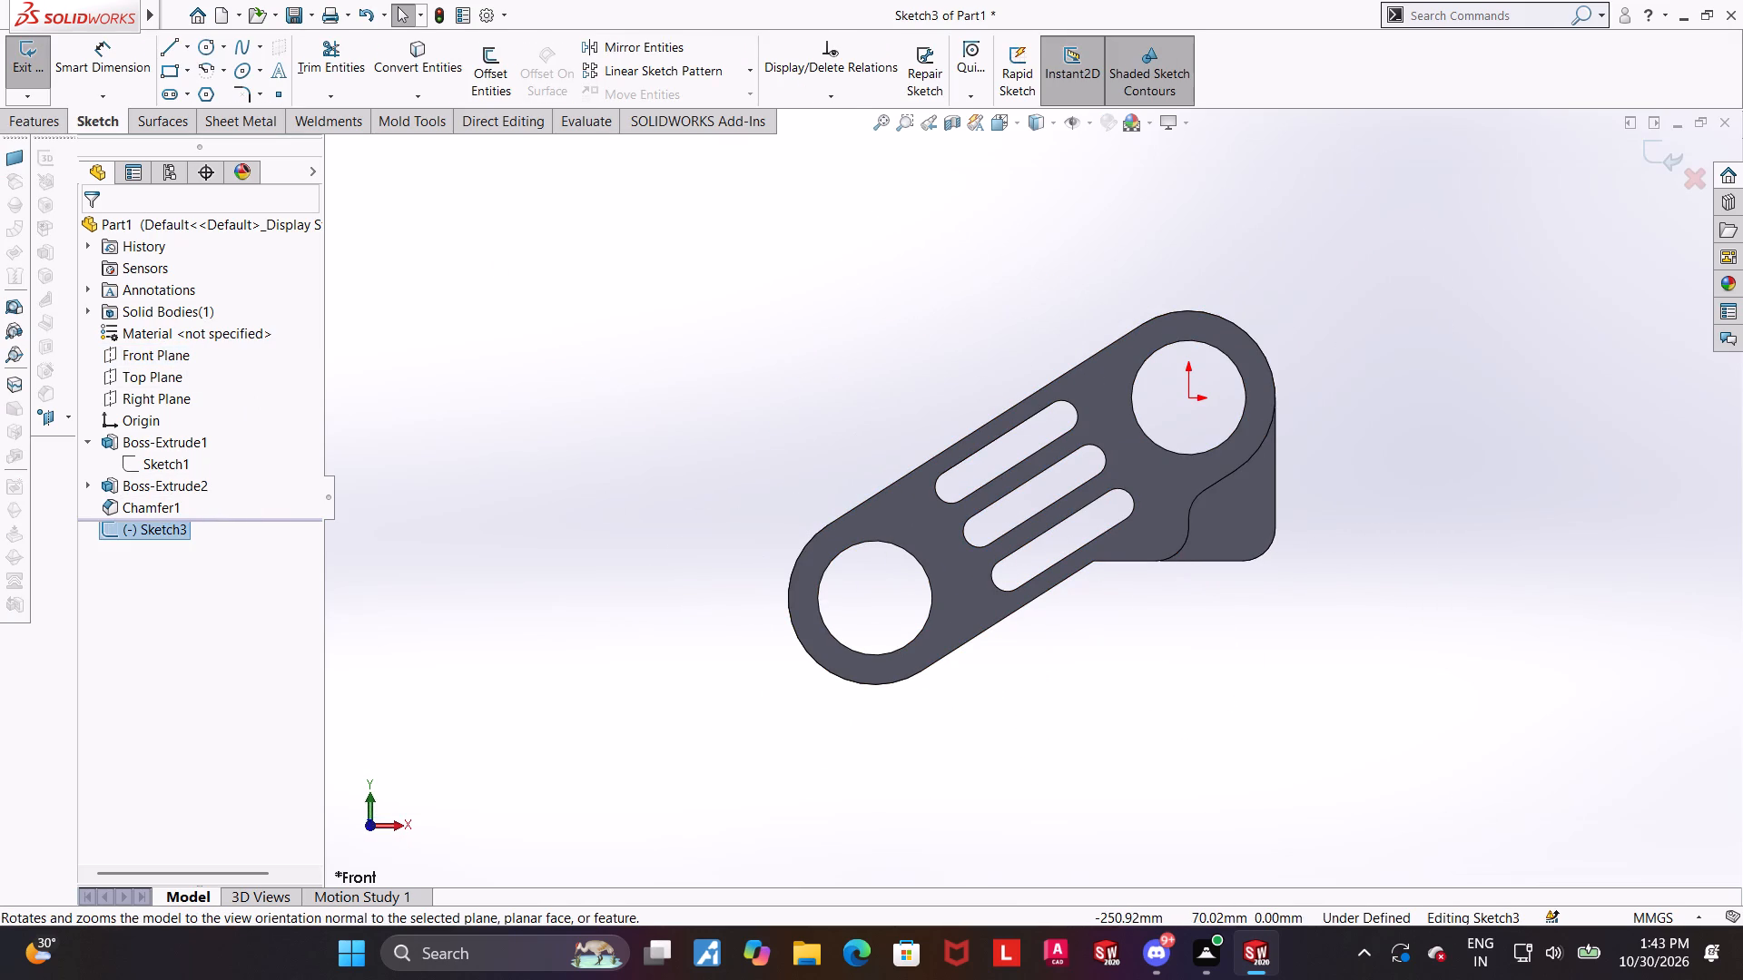
{"action": "left_click", "coordinate": [205, 52]}
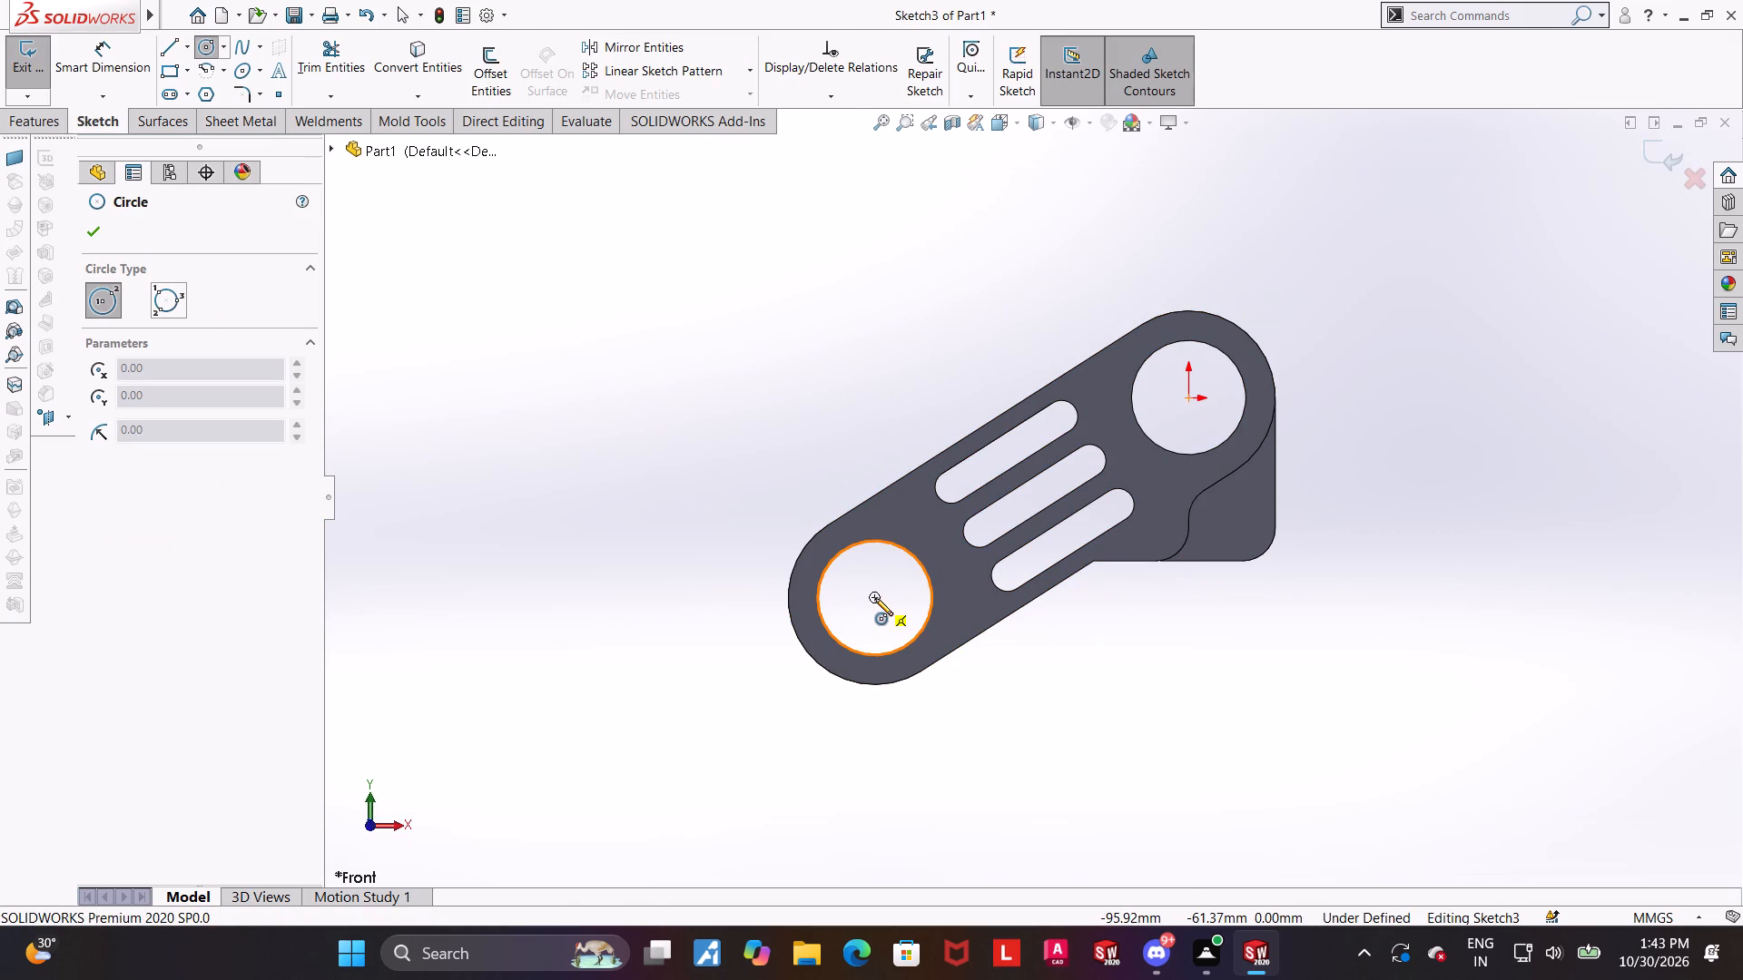
{"action": "left_click", "coordinate": [875, 598]}
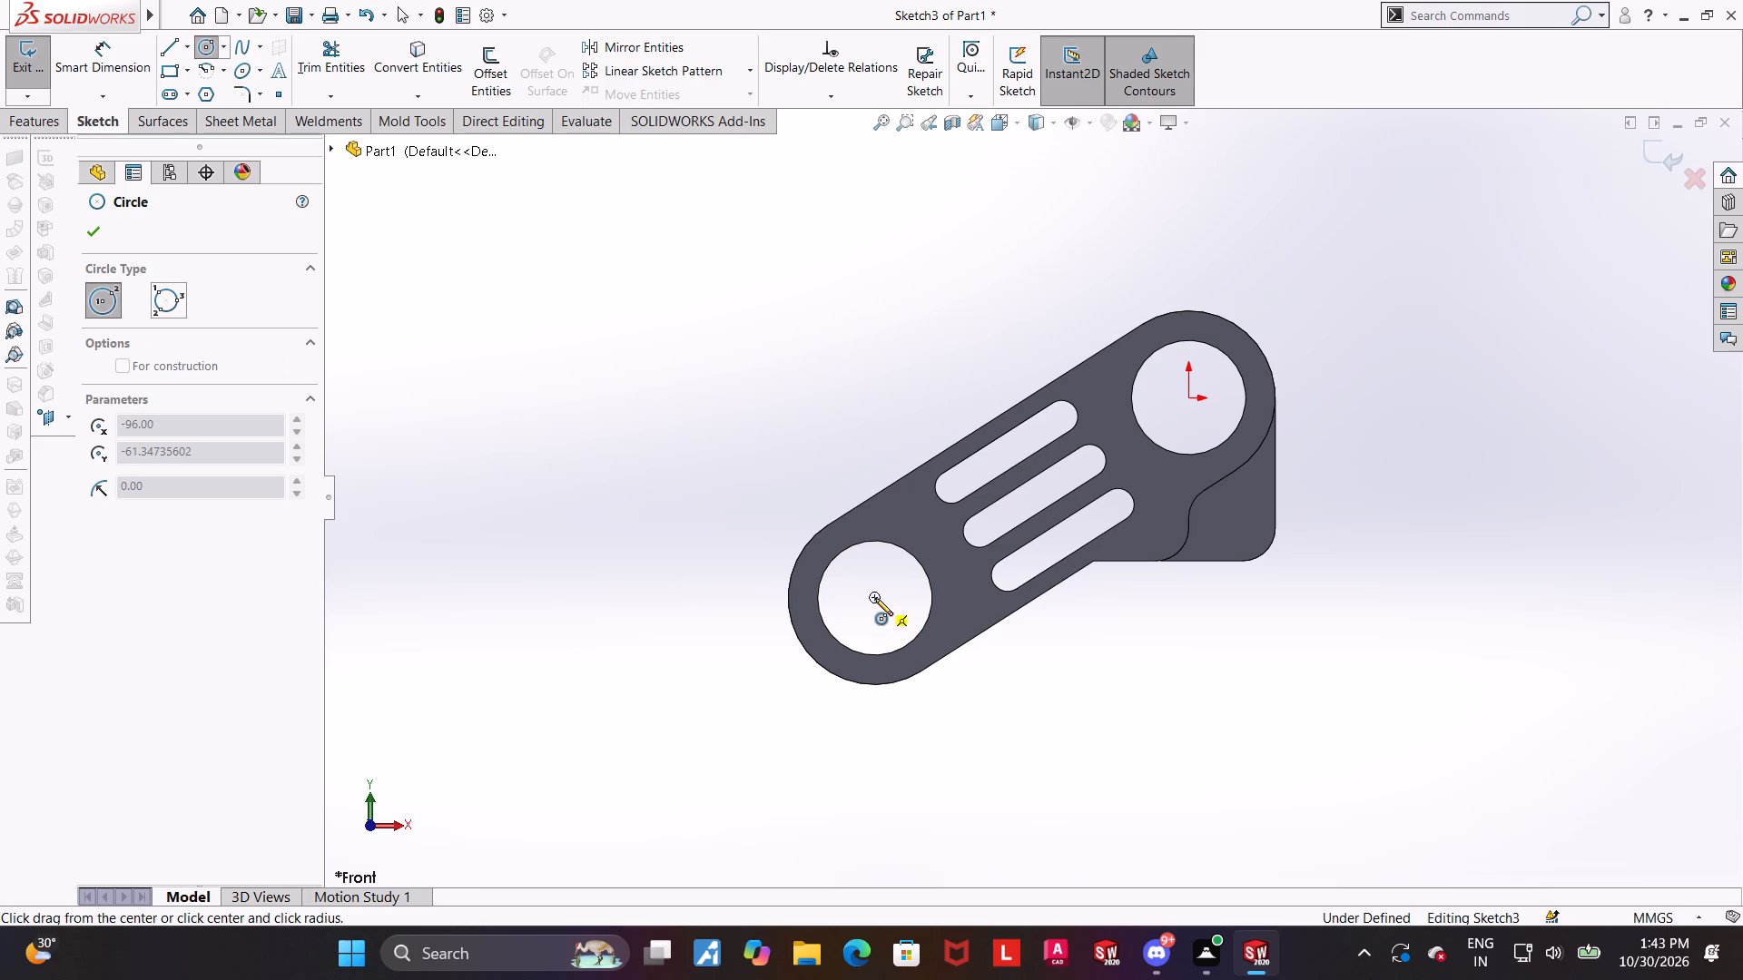
{"action": "left_click", "coordinate": [919, 519]}
{"action": "key", "text": "Escape"}
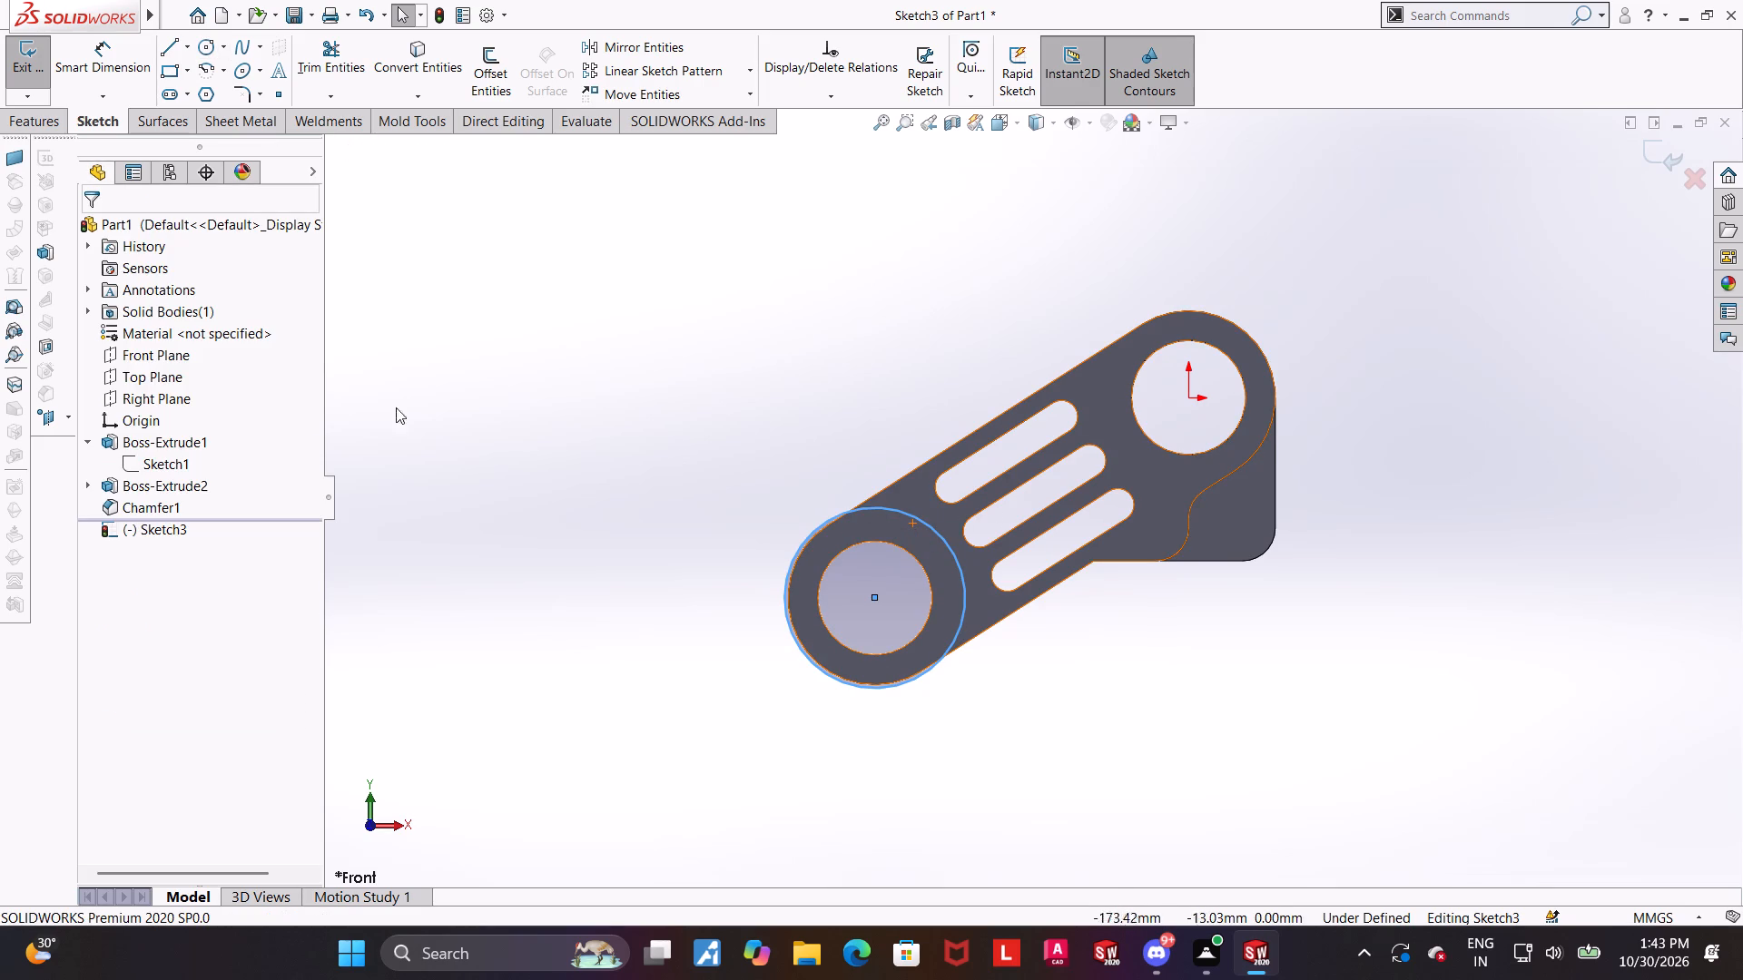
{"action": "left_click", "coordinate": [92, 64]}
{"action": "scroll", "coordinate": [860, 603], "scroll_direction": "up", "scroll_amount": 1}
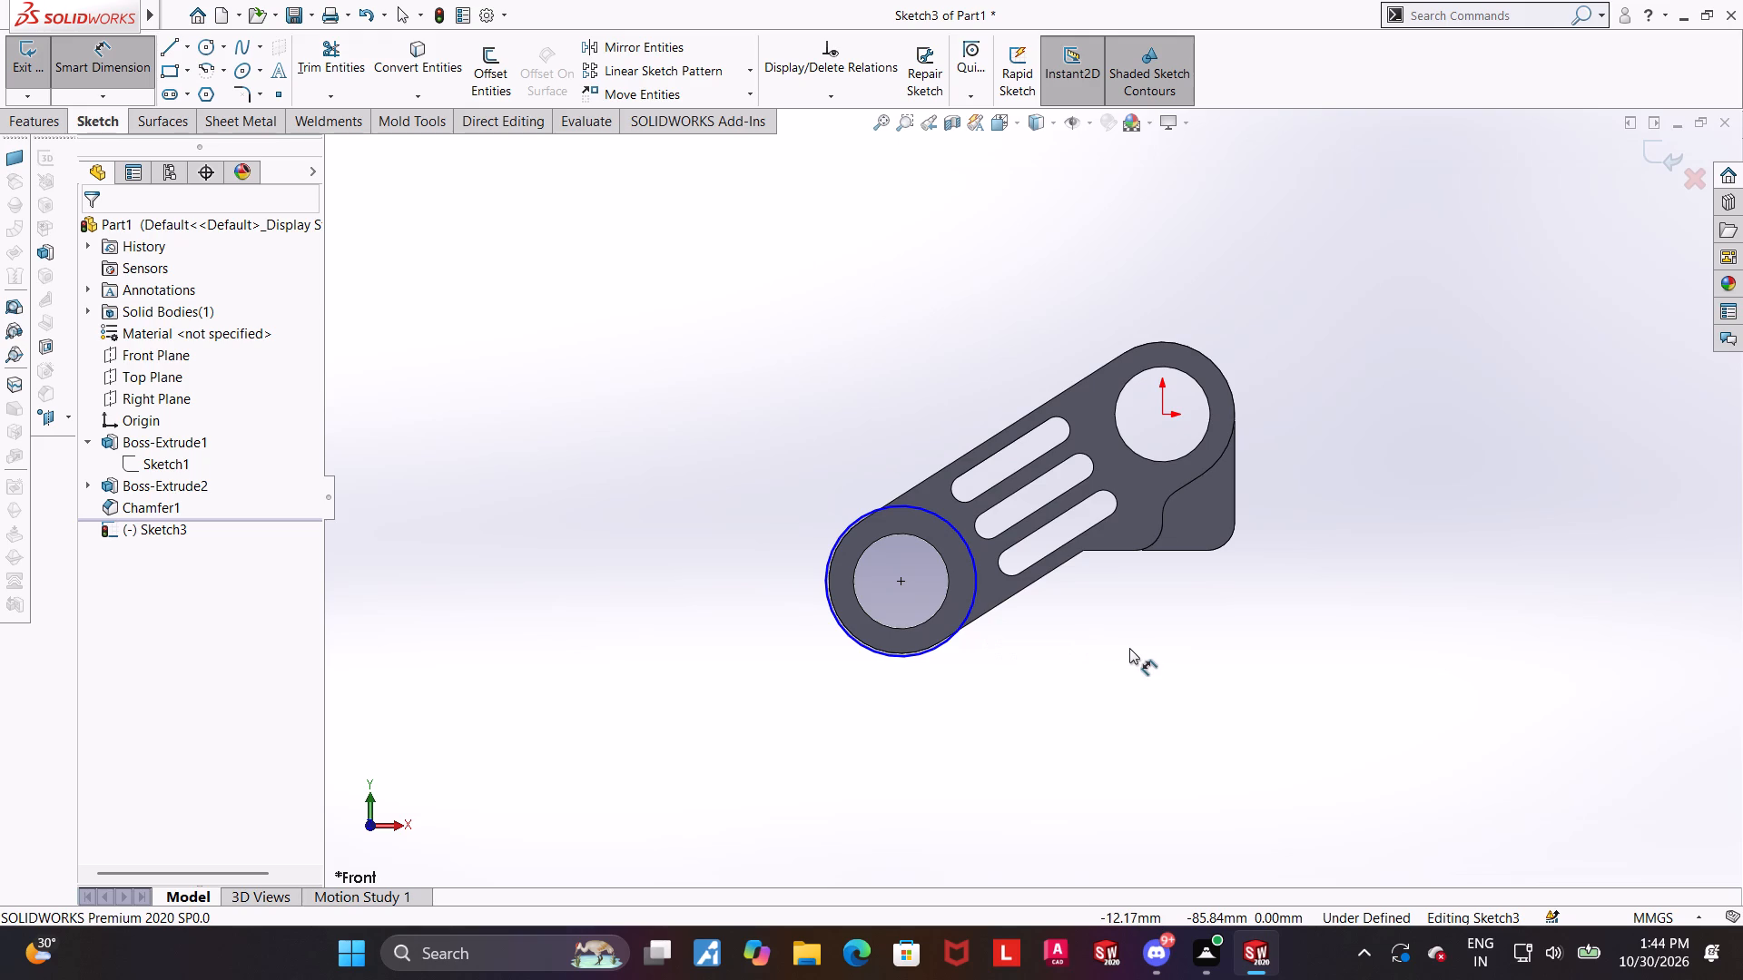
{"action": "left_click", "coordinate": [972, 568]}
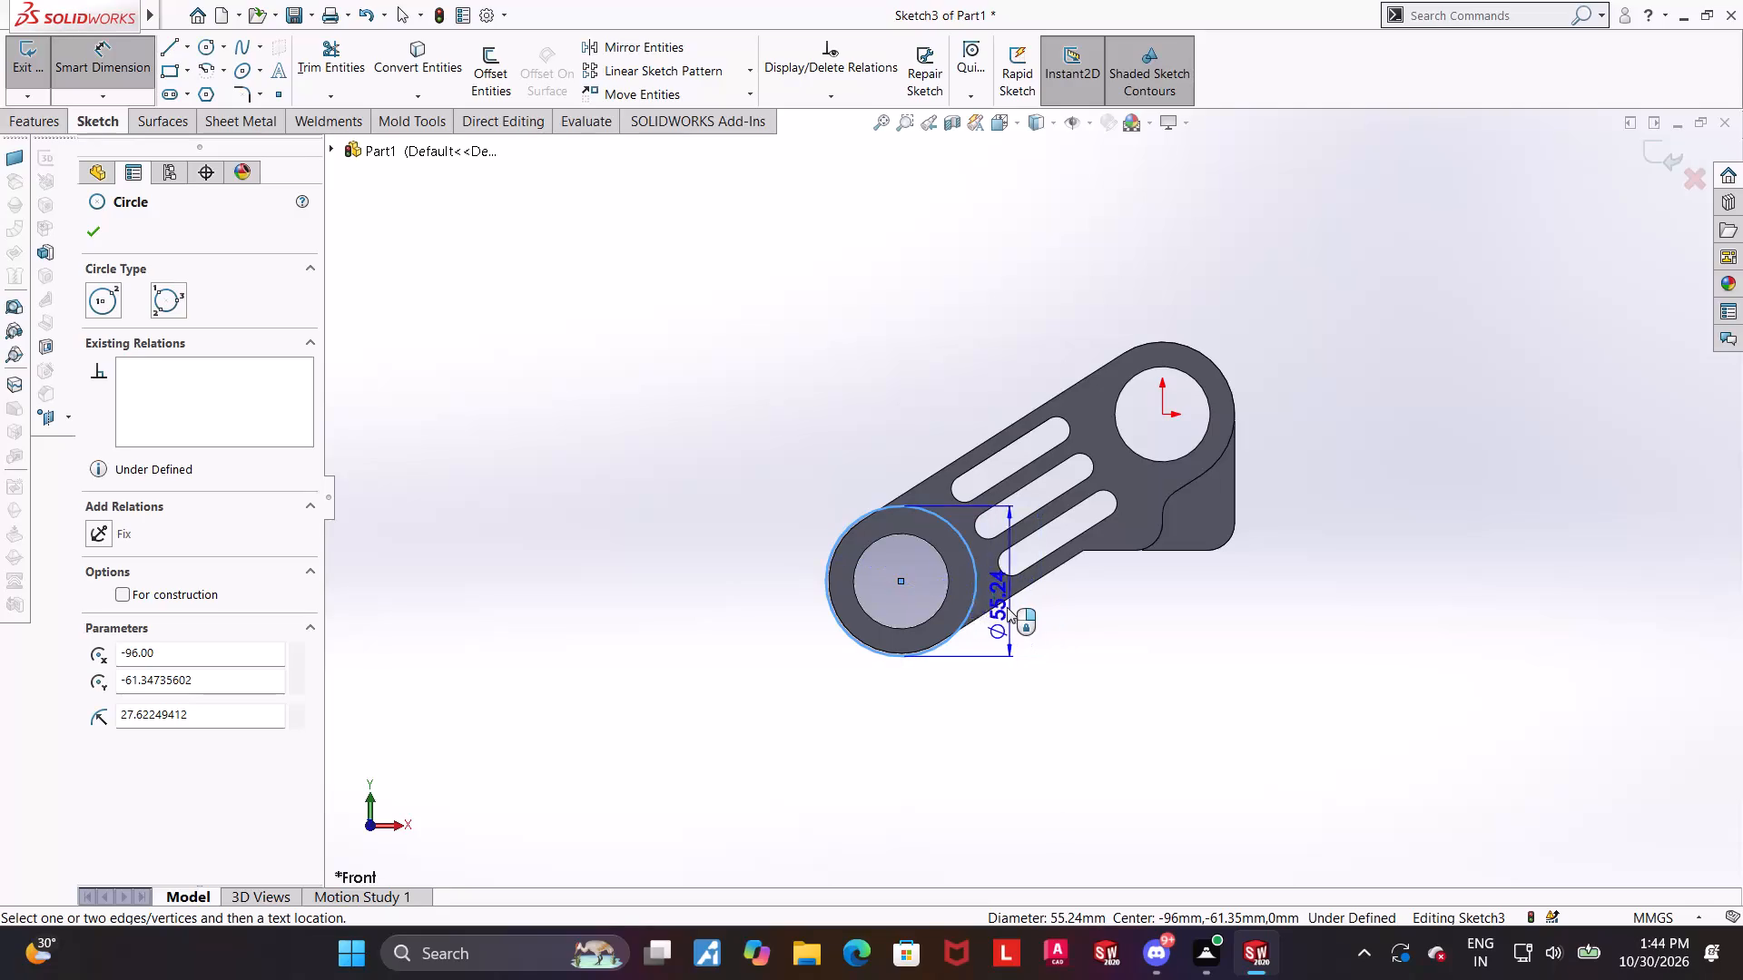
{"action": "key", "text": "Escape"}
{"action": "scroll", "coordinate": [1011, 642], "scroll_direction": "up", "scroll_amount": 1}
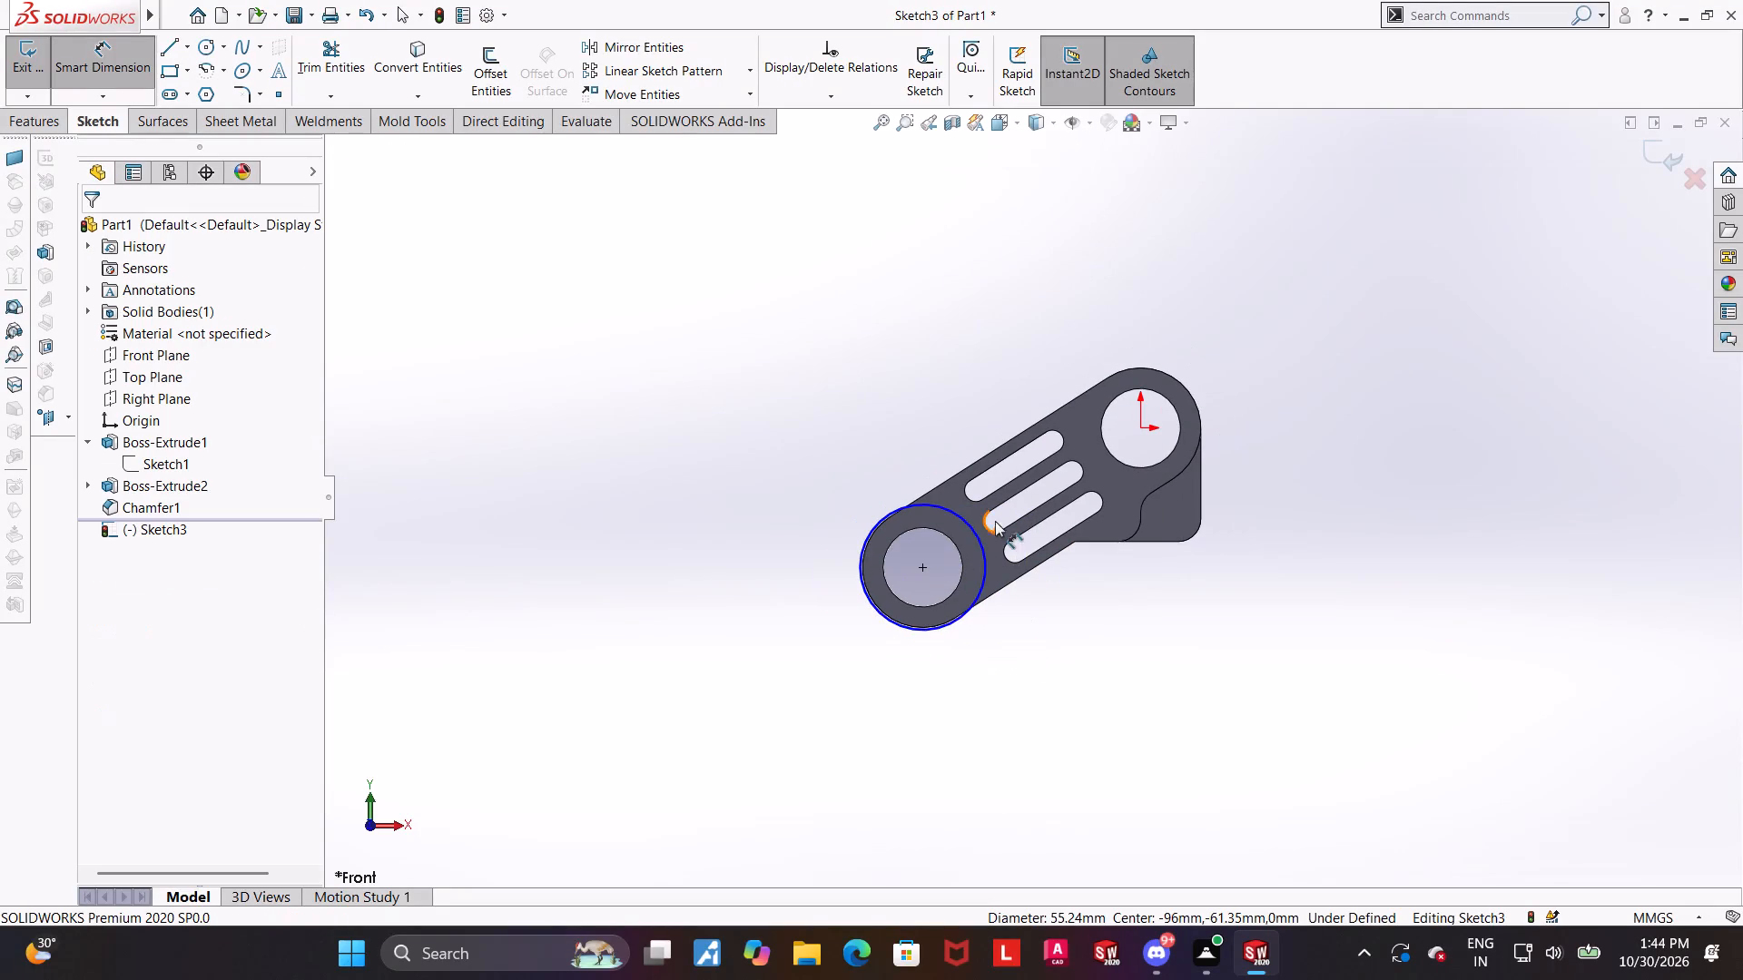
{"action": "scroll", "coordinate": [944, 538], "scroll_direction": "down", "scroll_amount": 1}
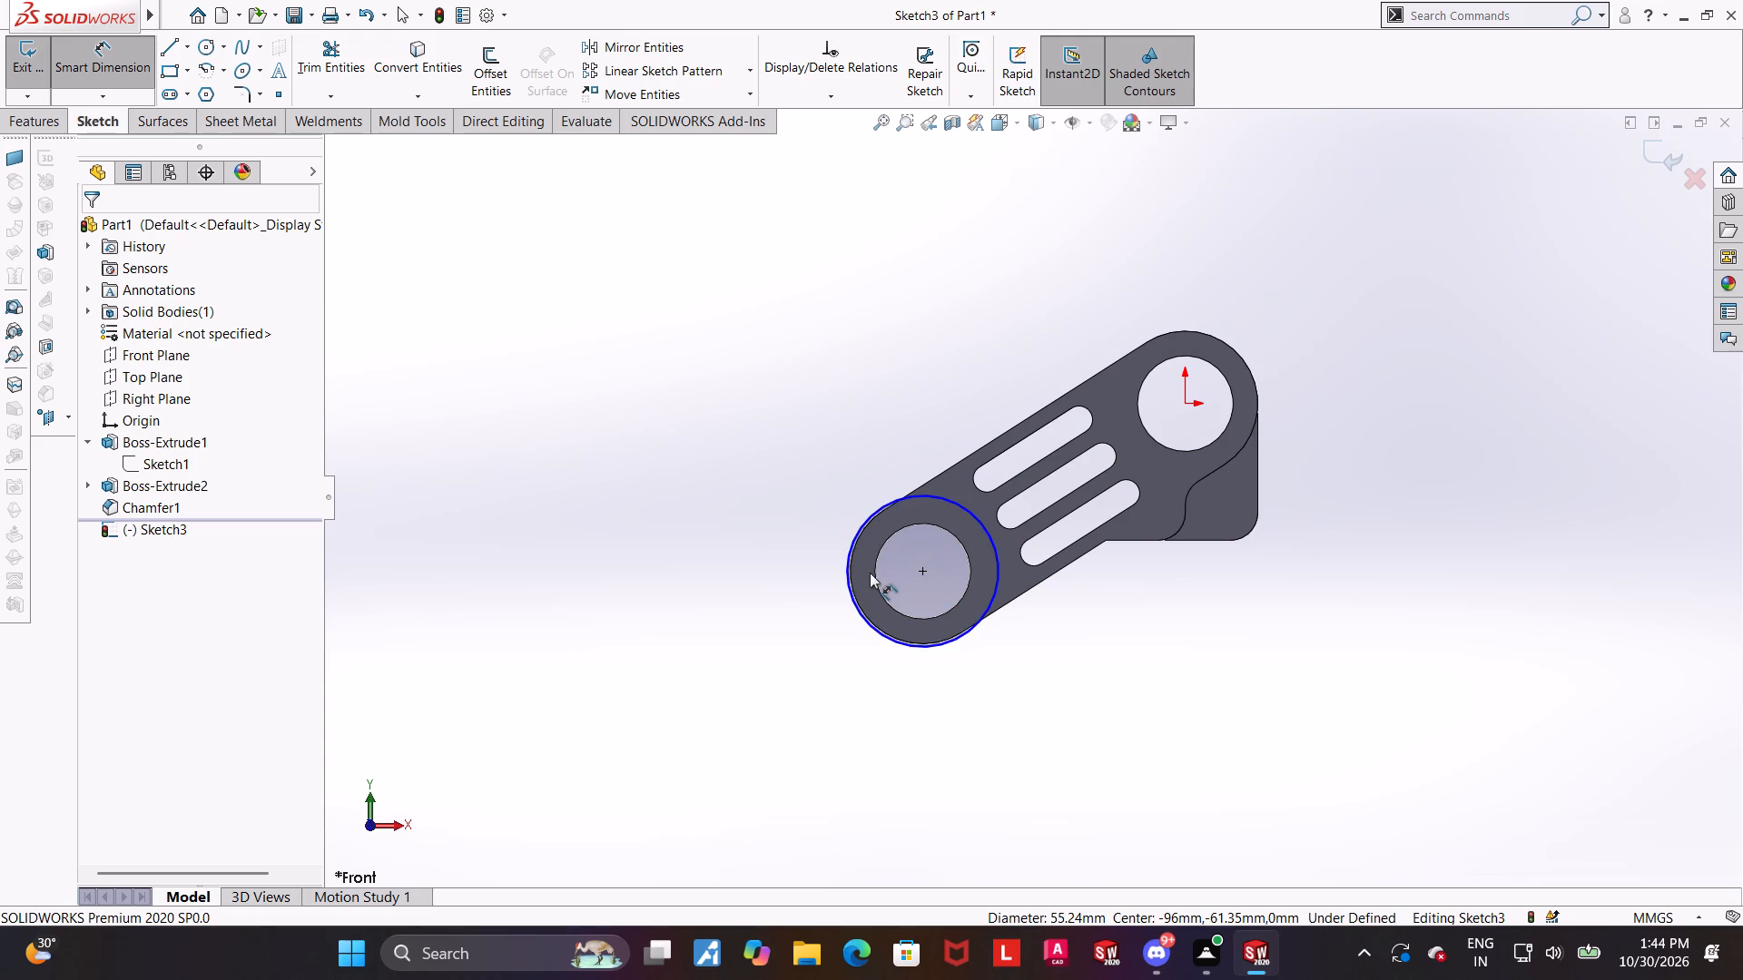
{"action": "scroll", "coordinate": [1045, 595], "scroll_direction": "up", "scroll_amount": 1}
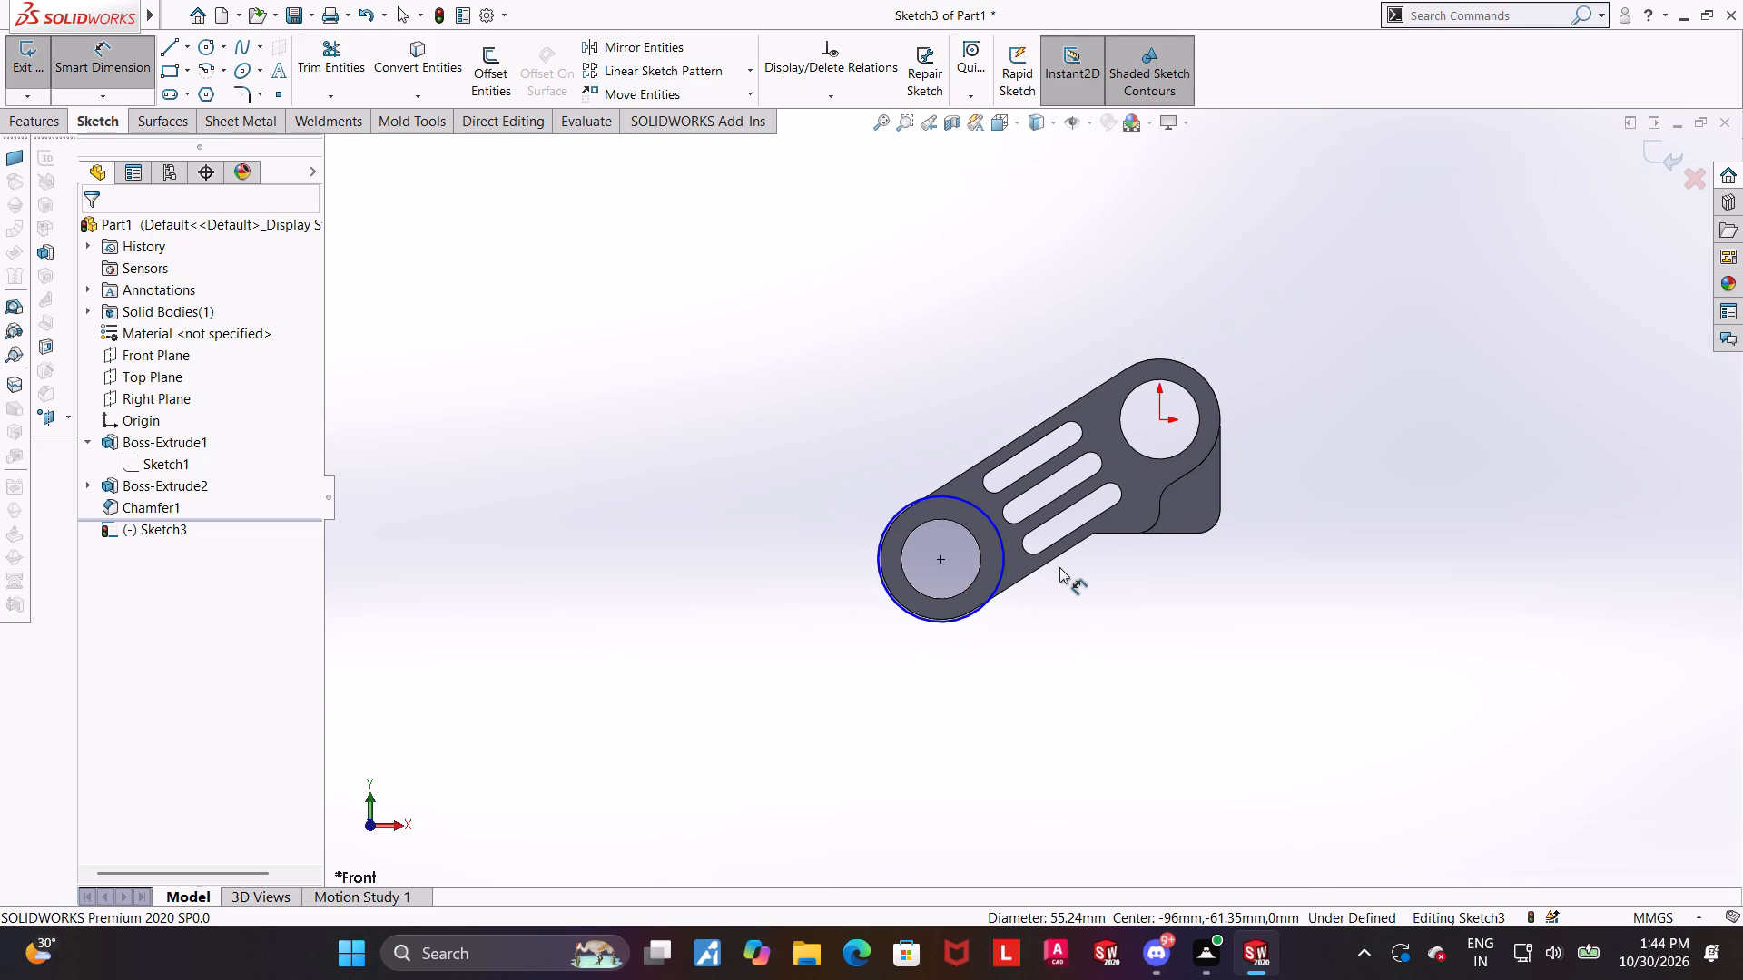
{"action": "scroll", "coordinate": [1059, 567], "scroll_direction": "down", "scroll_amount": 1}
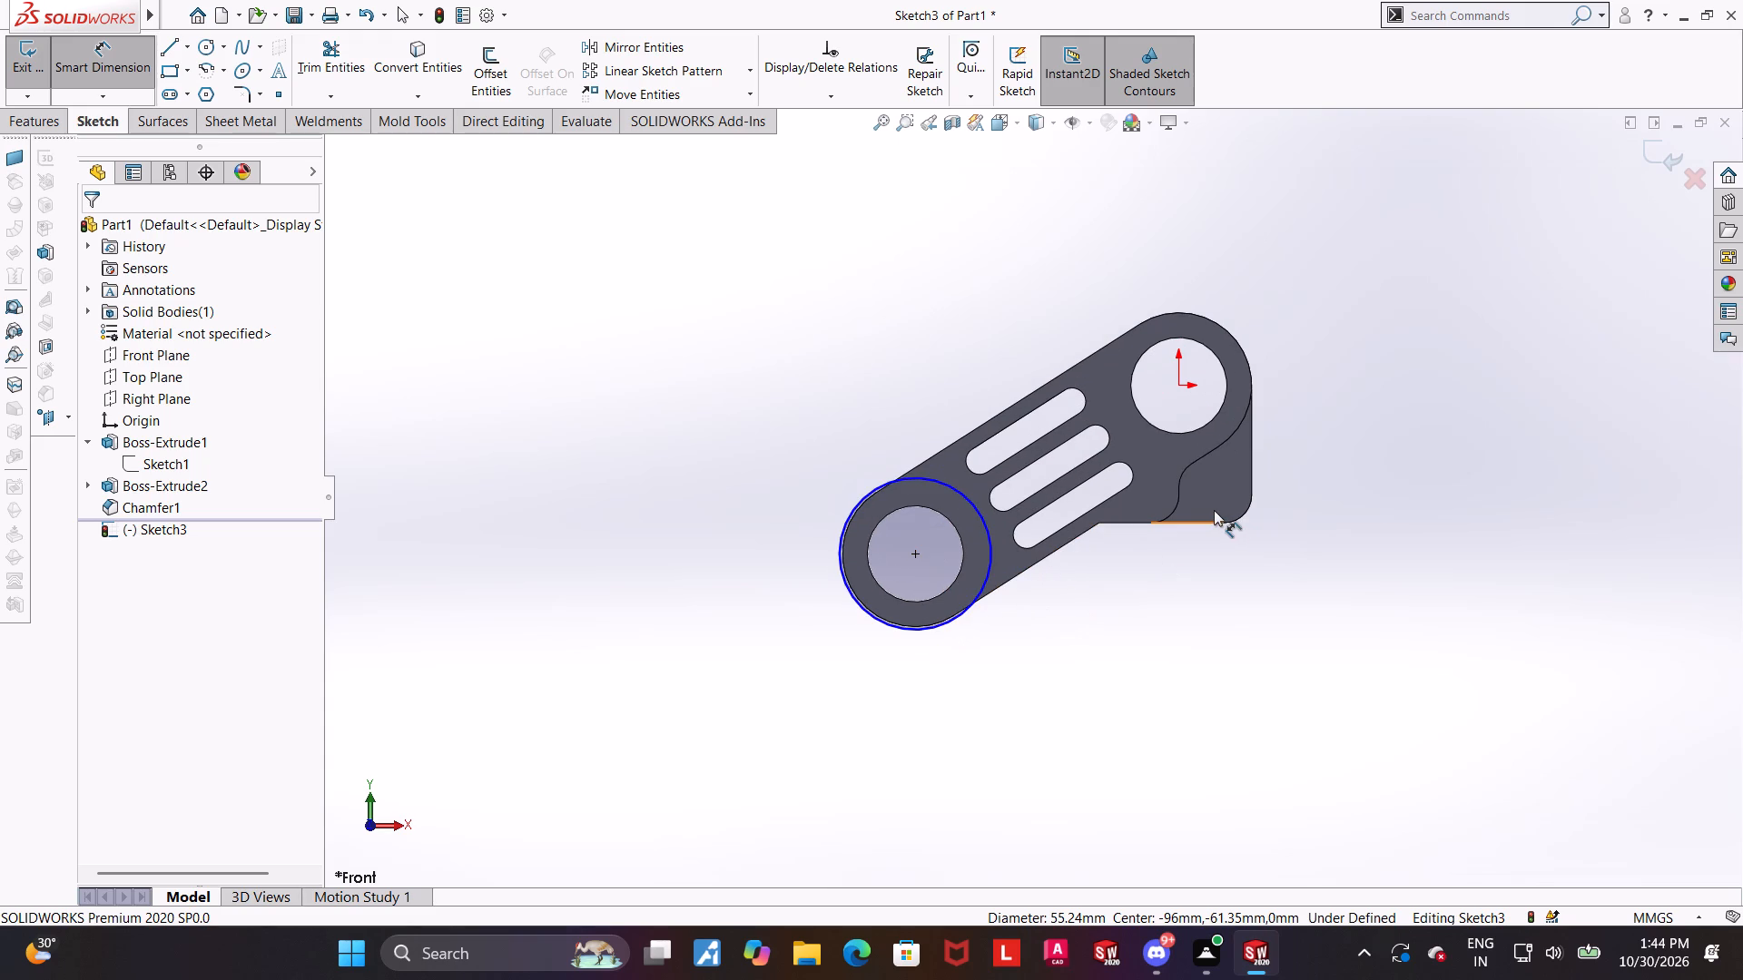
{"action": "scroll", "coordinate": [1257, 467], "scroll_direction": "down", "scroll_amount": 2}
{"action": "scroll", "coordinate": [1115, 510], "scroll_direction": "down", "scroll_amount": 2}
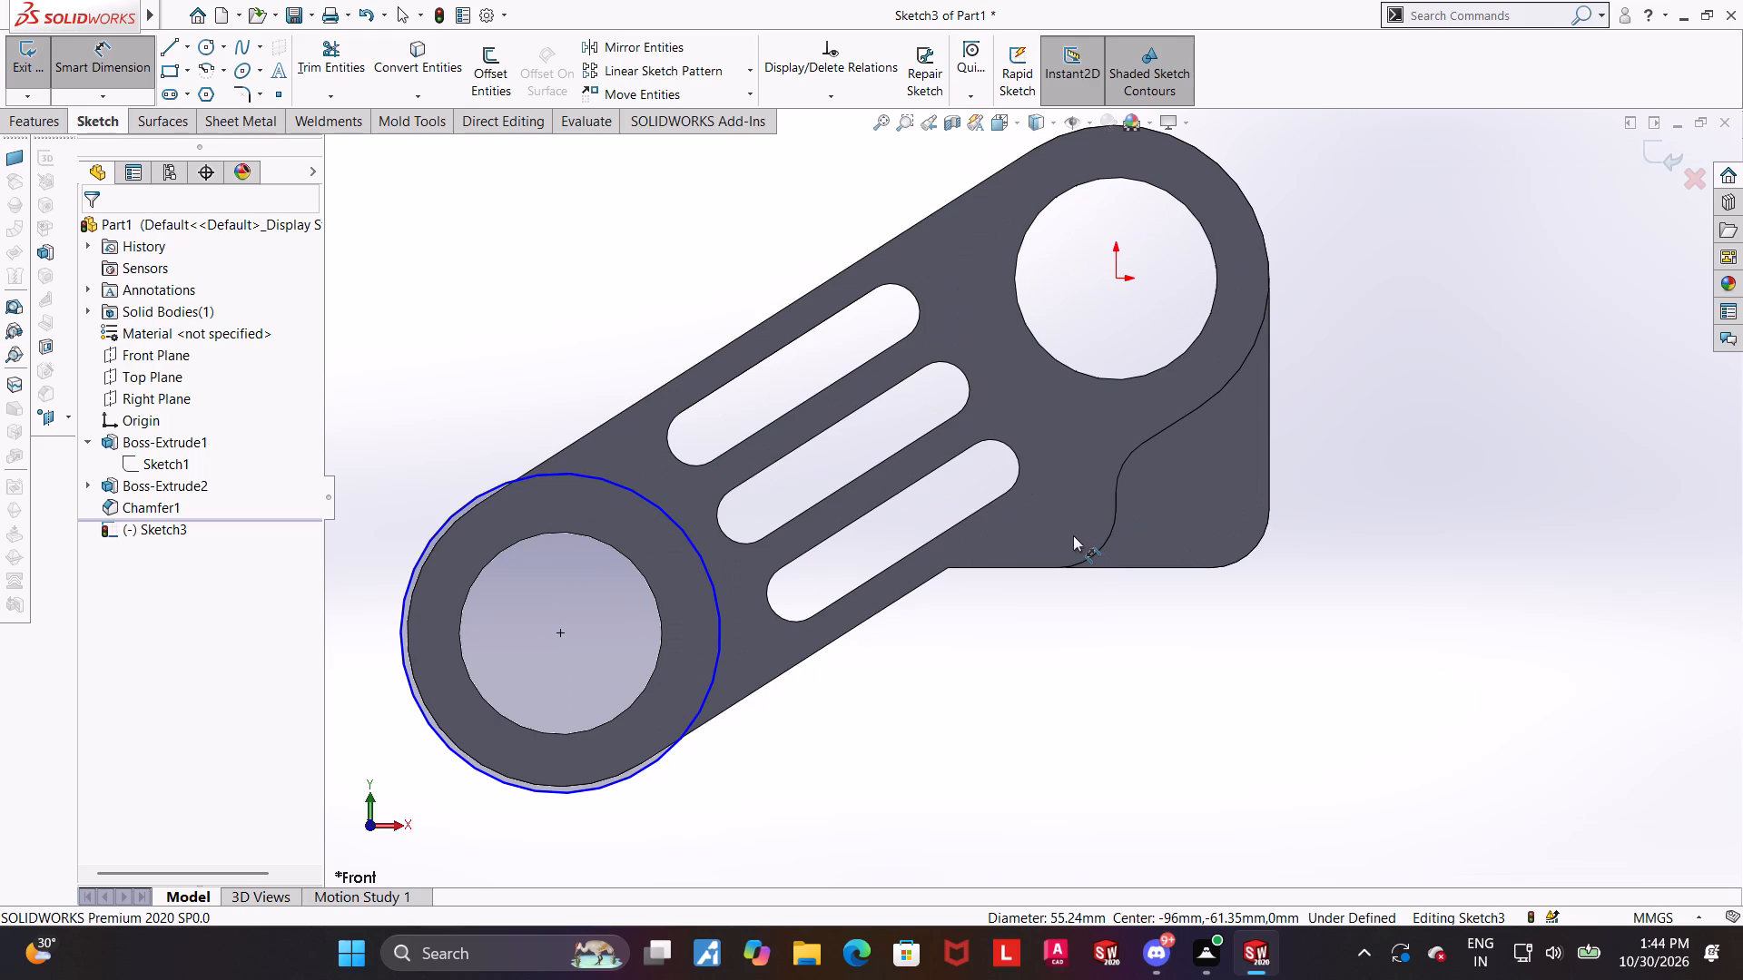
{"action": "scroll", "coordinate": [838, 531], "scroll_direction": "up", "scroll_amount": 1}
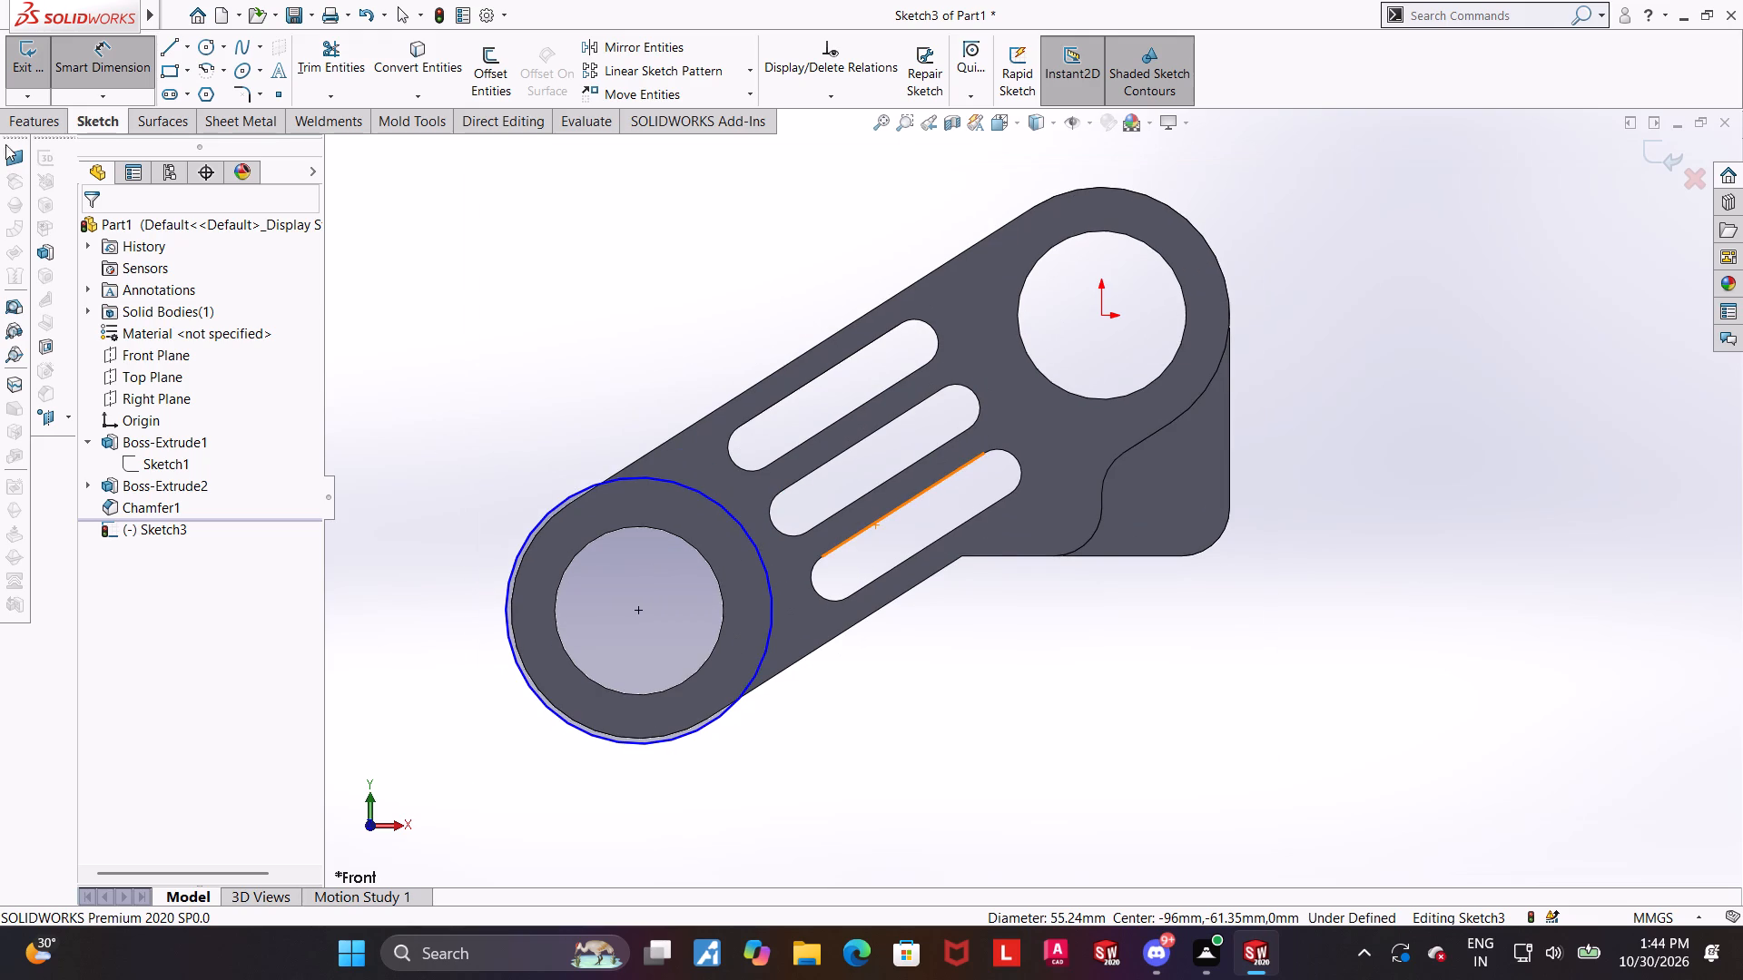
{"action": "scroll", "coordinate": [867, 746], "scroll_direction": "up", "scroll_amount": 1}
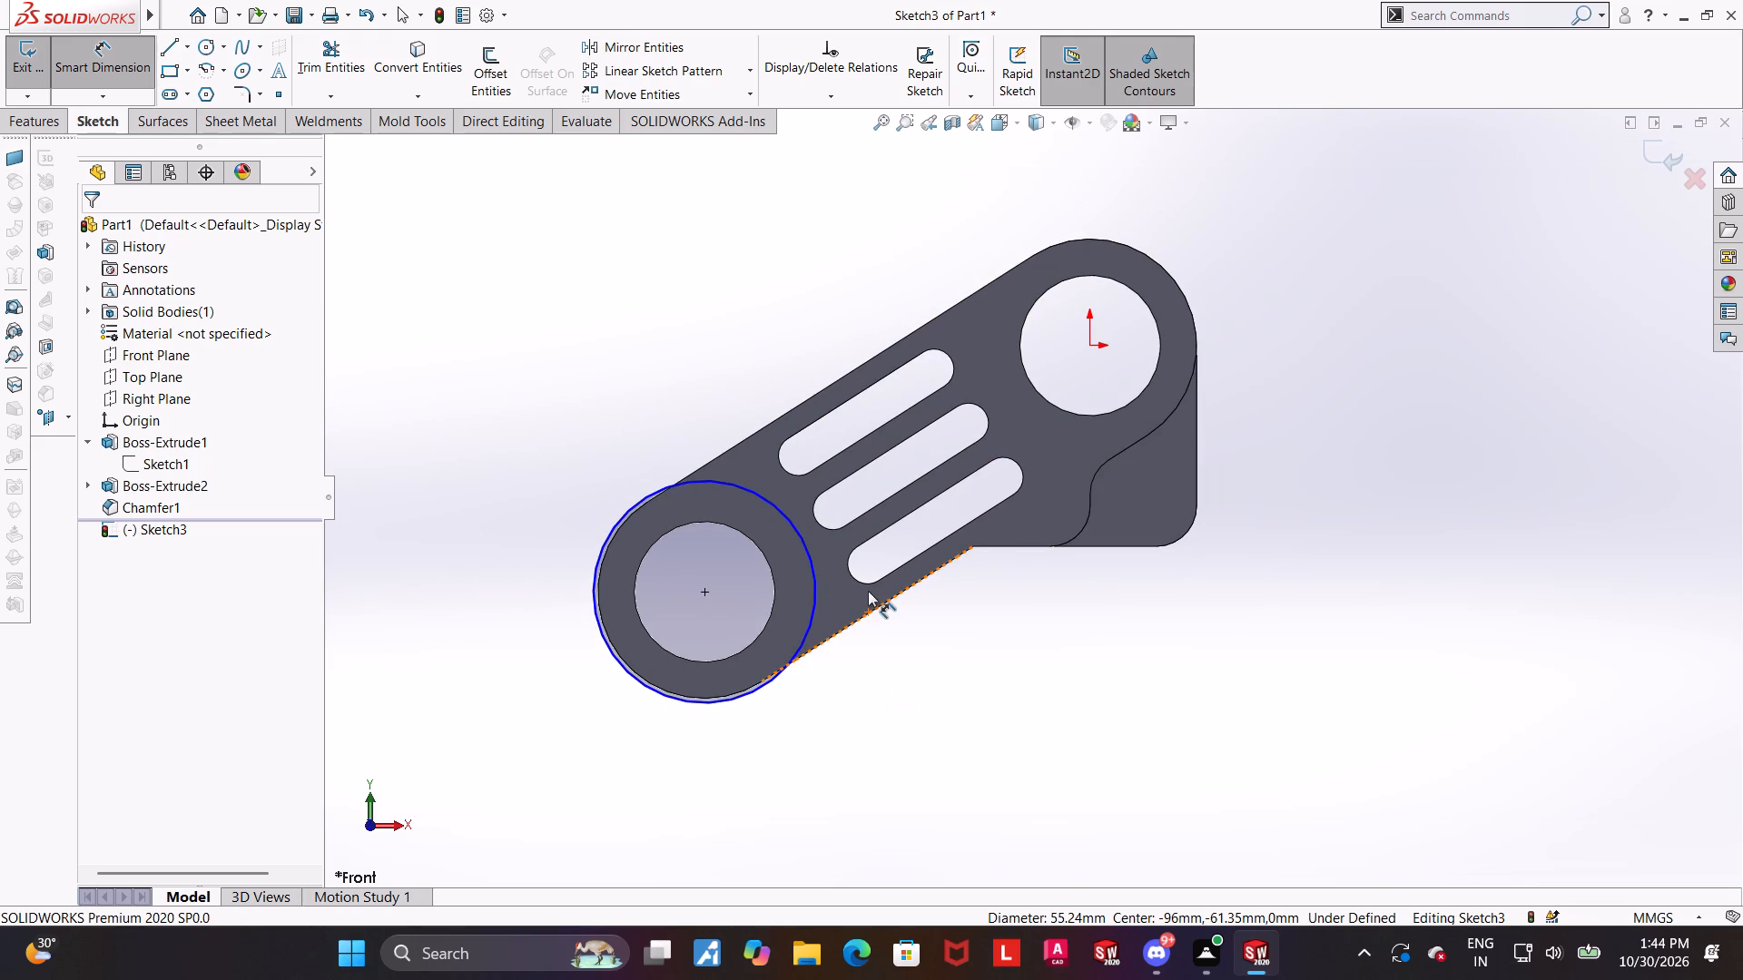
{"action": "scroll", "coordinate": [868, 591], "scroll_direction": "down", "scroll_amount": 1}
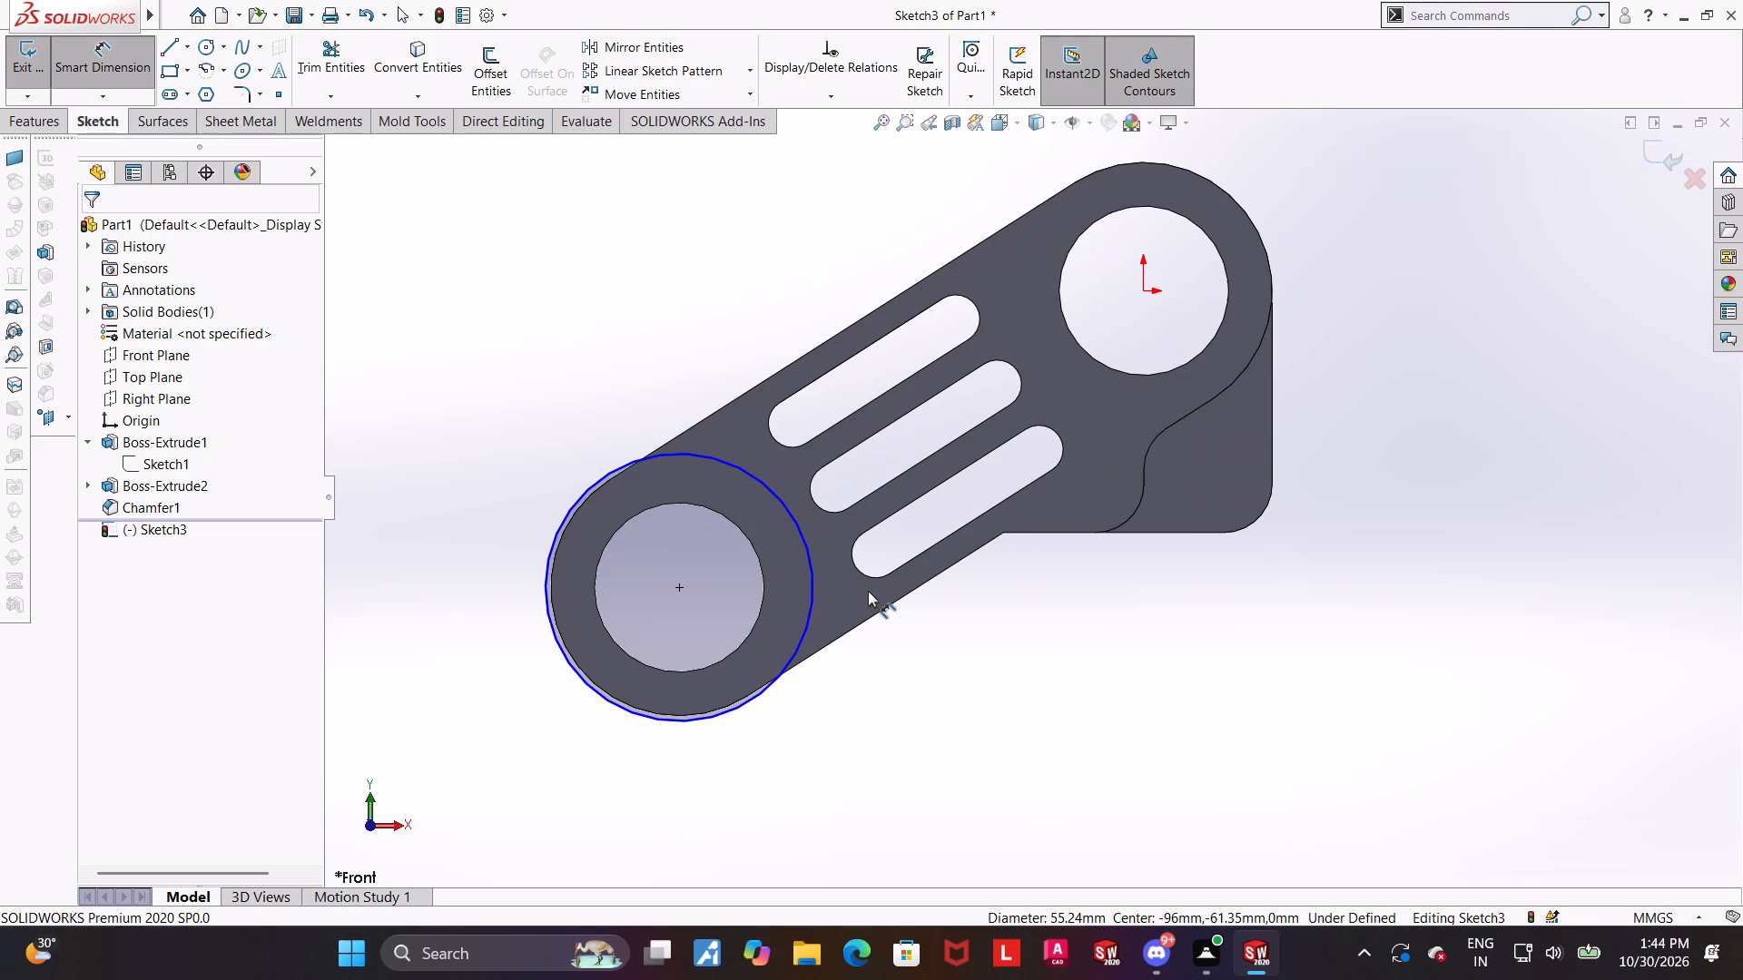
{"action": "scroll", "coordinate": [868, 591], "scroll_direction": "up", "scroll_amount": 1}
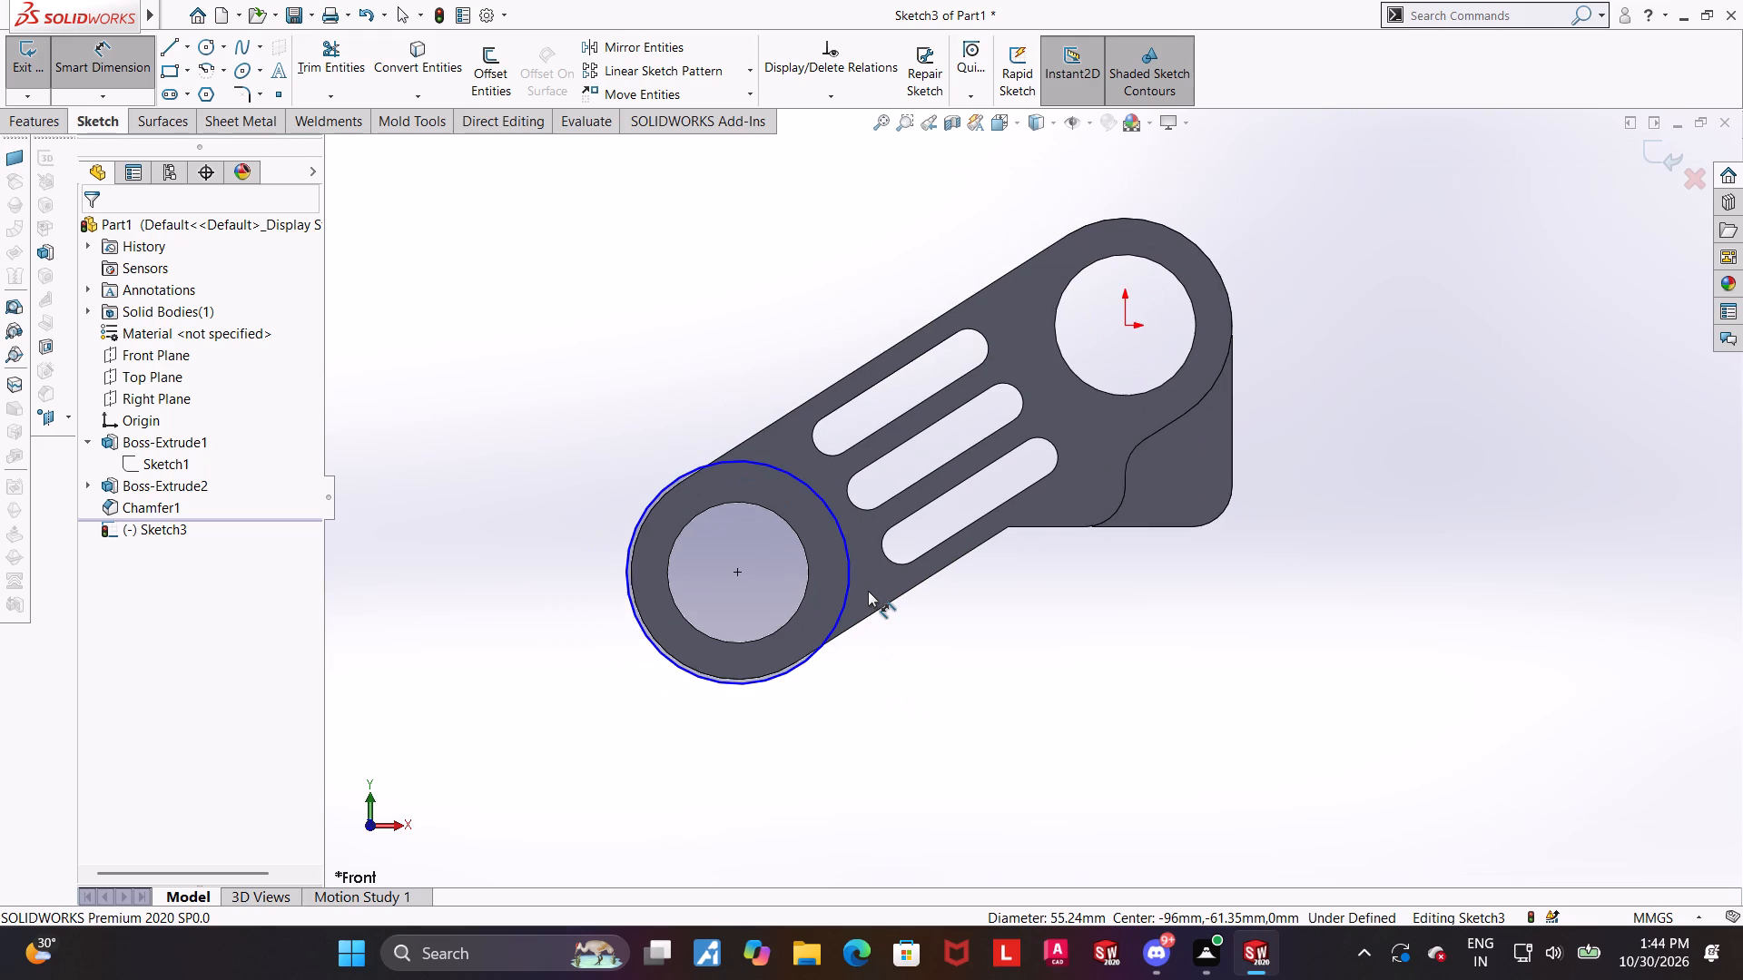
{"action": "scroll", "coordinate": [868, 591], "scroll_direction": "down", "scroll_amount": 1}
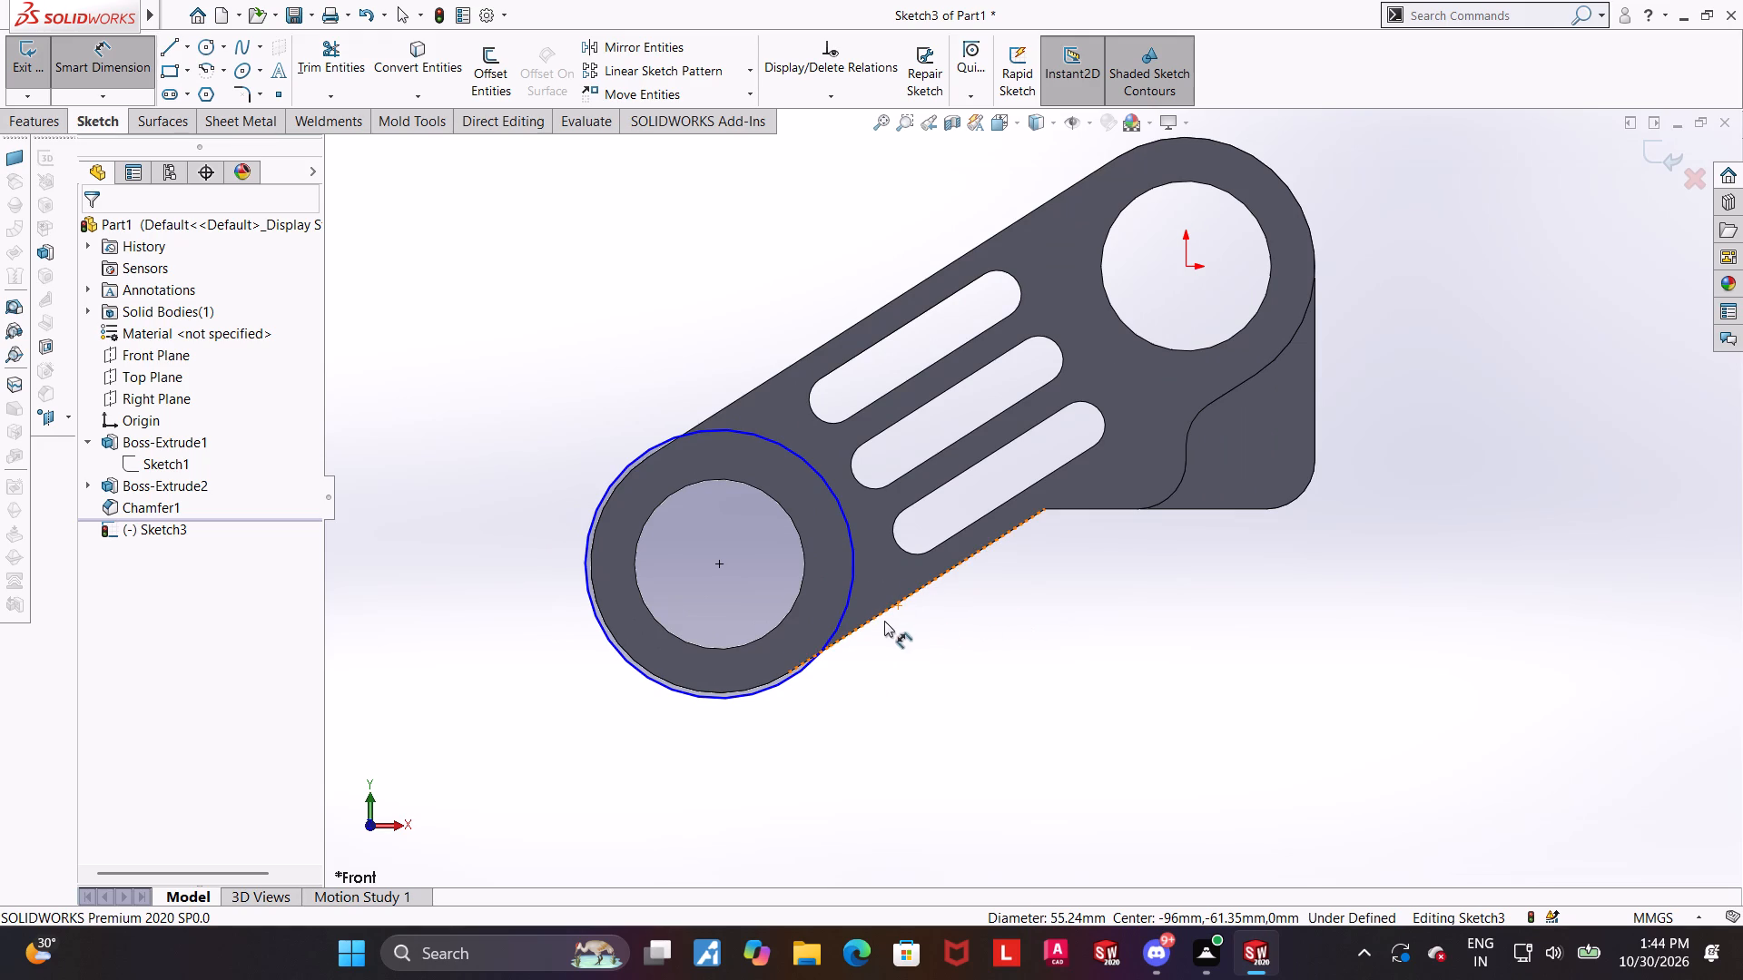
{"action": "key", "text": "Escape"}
Shrink the sketch circle clear of the arm's lower-end arc edge, and make it coradial with that edge.
{"action": "left_click_drag", "start_coordinate": [800, 671], "coordinate": [802, 668]}
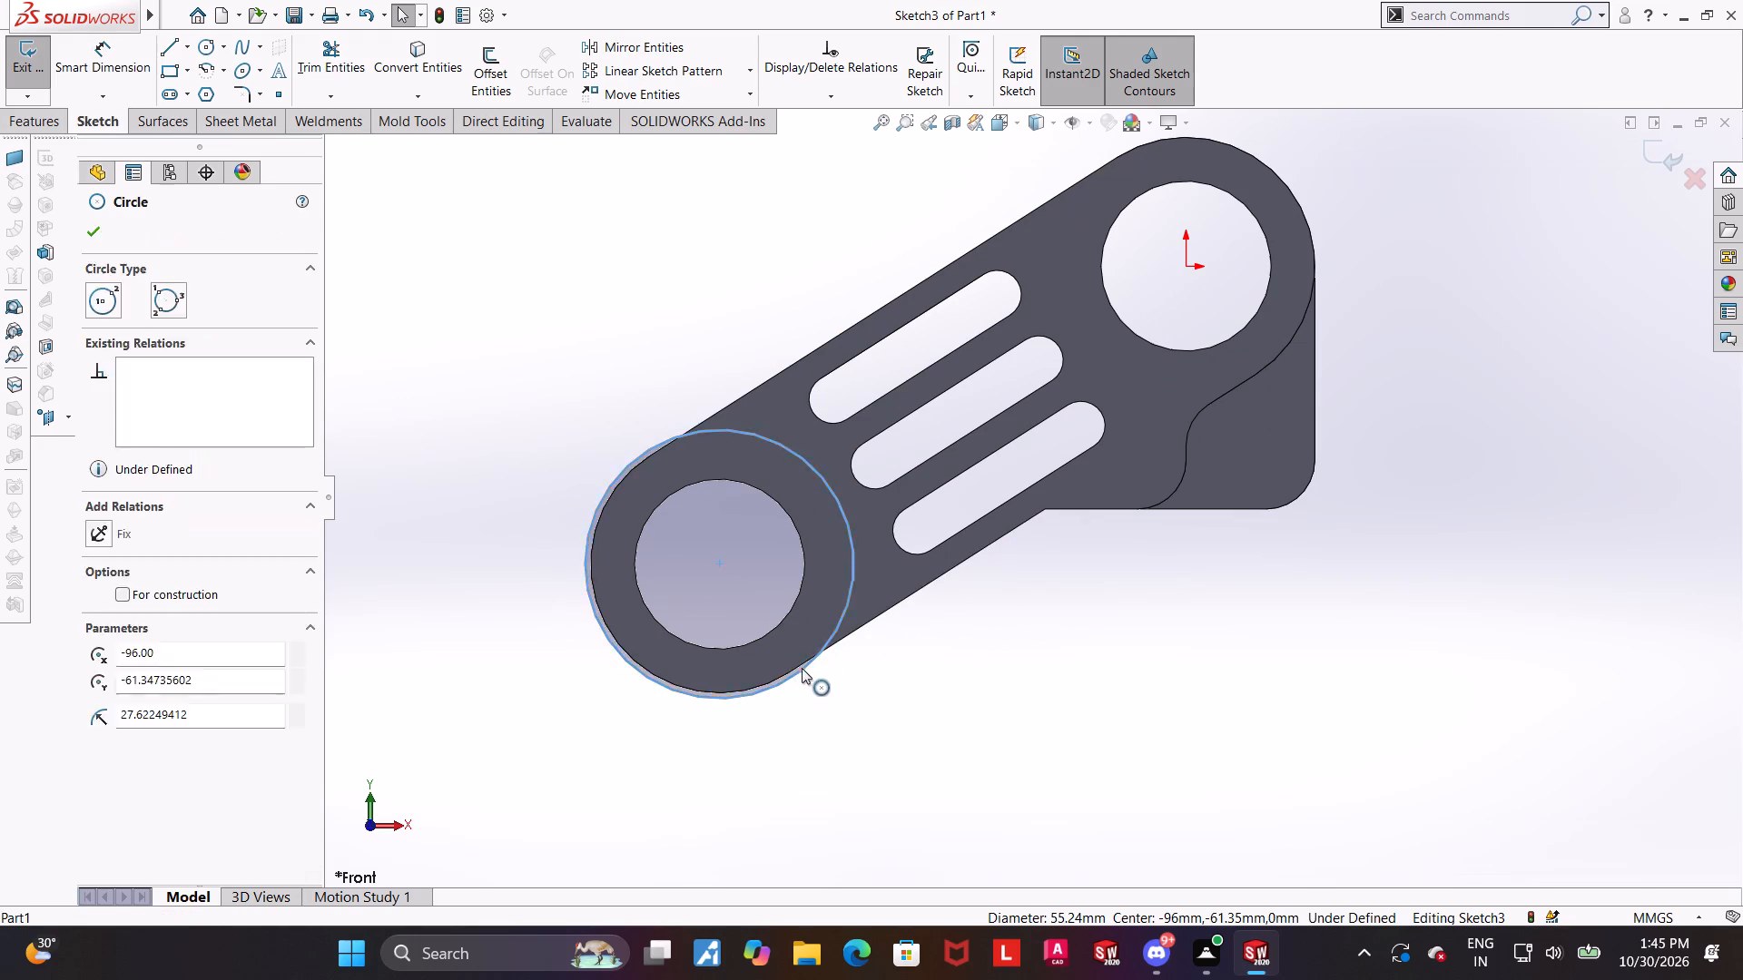
{"action": "left_click_drag", "start_coordinate": [802, 668], "coordinate": [797, 637]}
{"action": "left_click", "coordinate": [827, 695]}
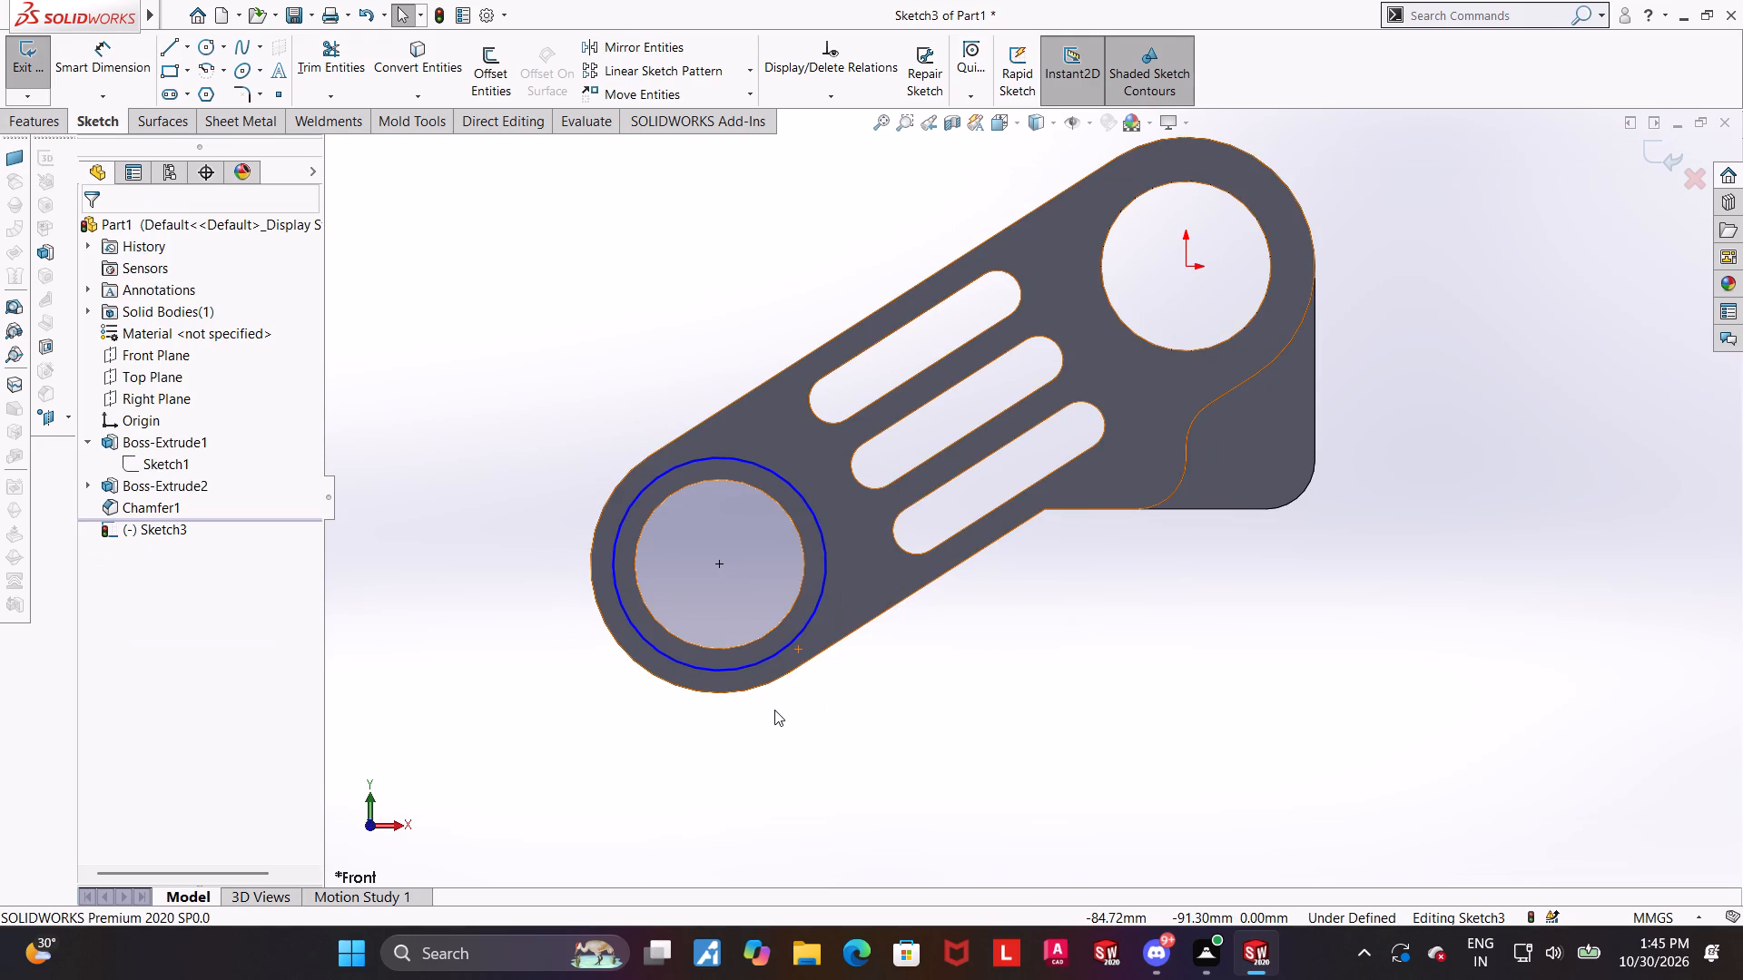
{"action": "scroll", "coordinate": [700, 701], "scroll_direction": "down", "scroll_amount": 1}
{"action": "left_click", "coordinate": [704, 682], "text": "ctrl"}
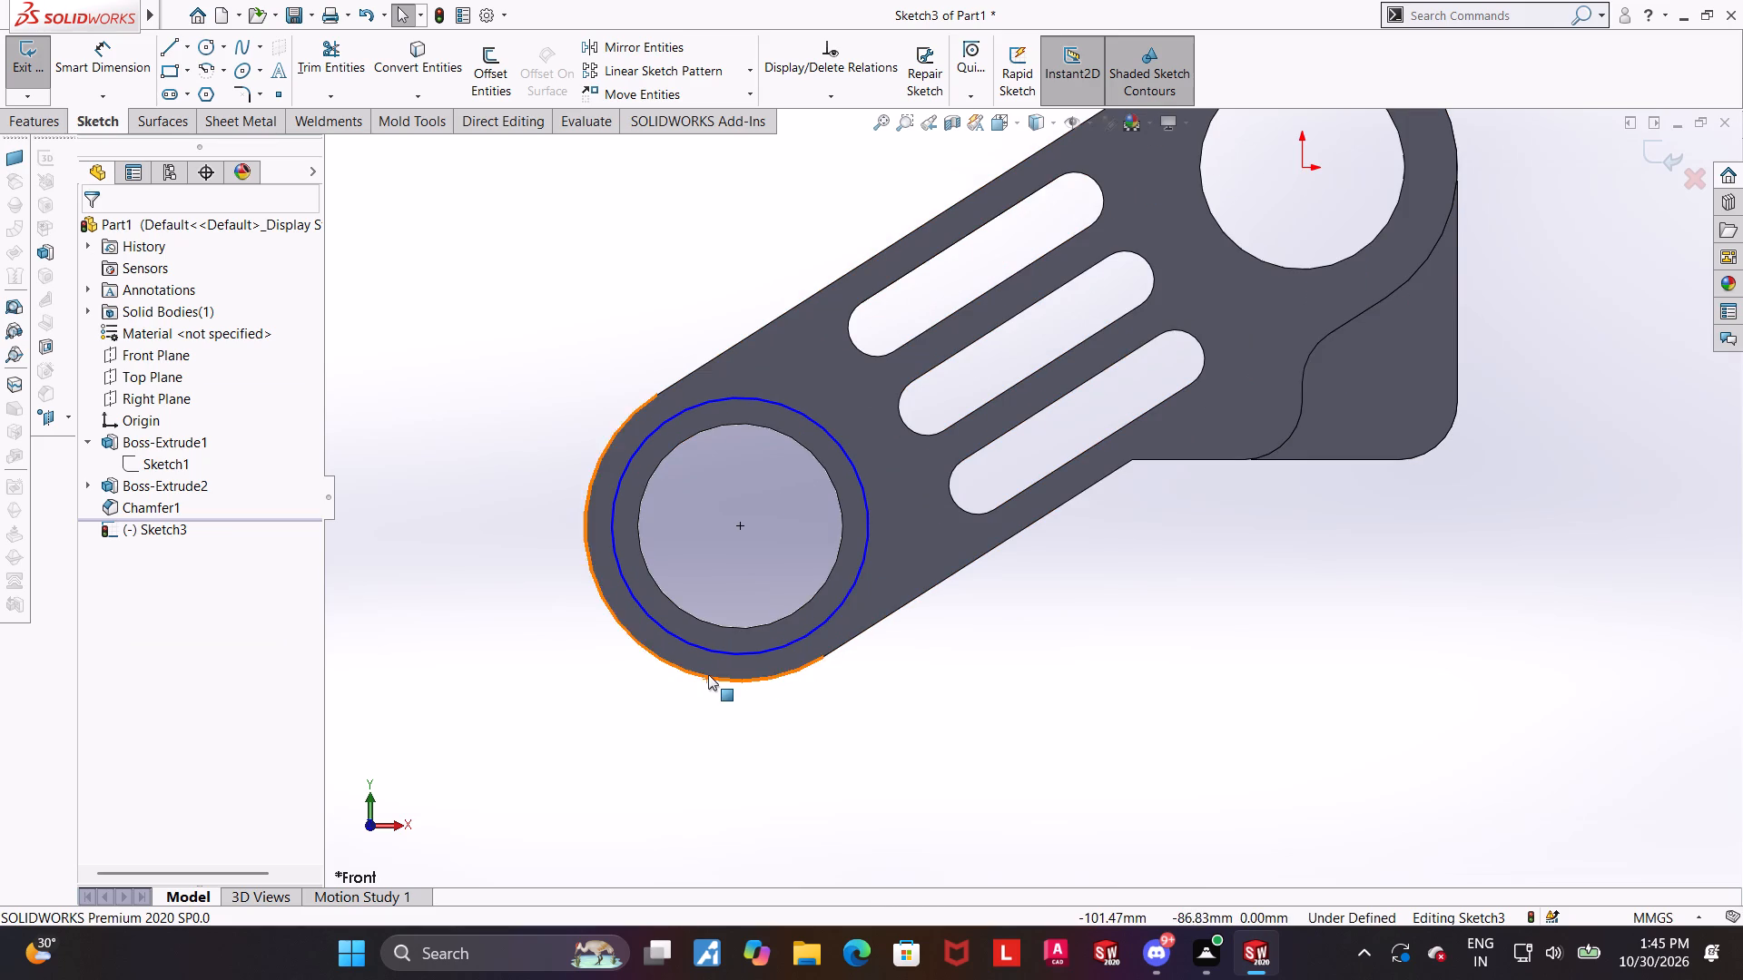
{"action": "left_click", "coordinate": [708, 674], "text": "ctrl"}
{"action": "left_click", "coordinate": [735, 729]}
{"action": "left_click", "coordinate": [734, 683]}
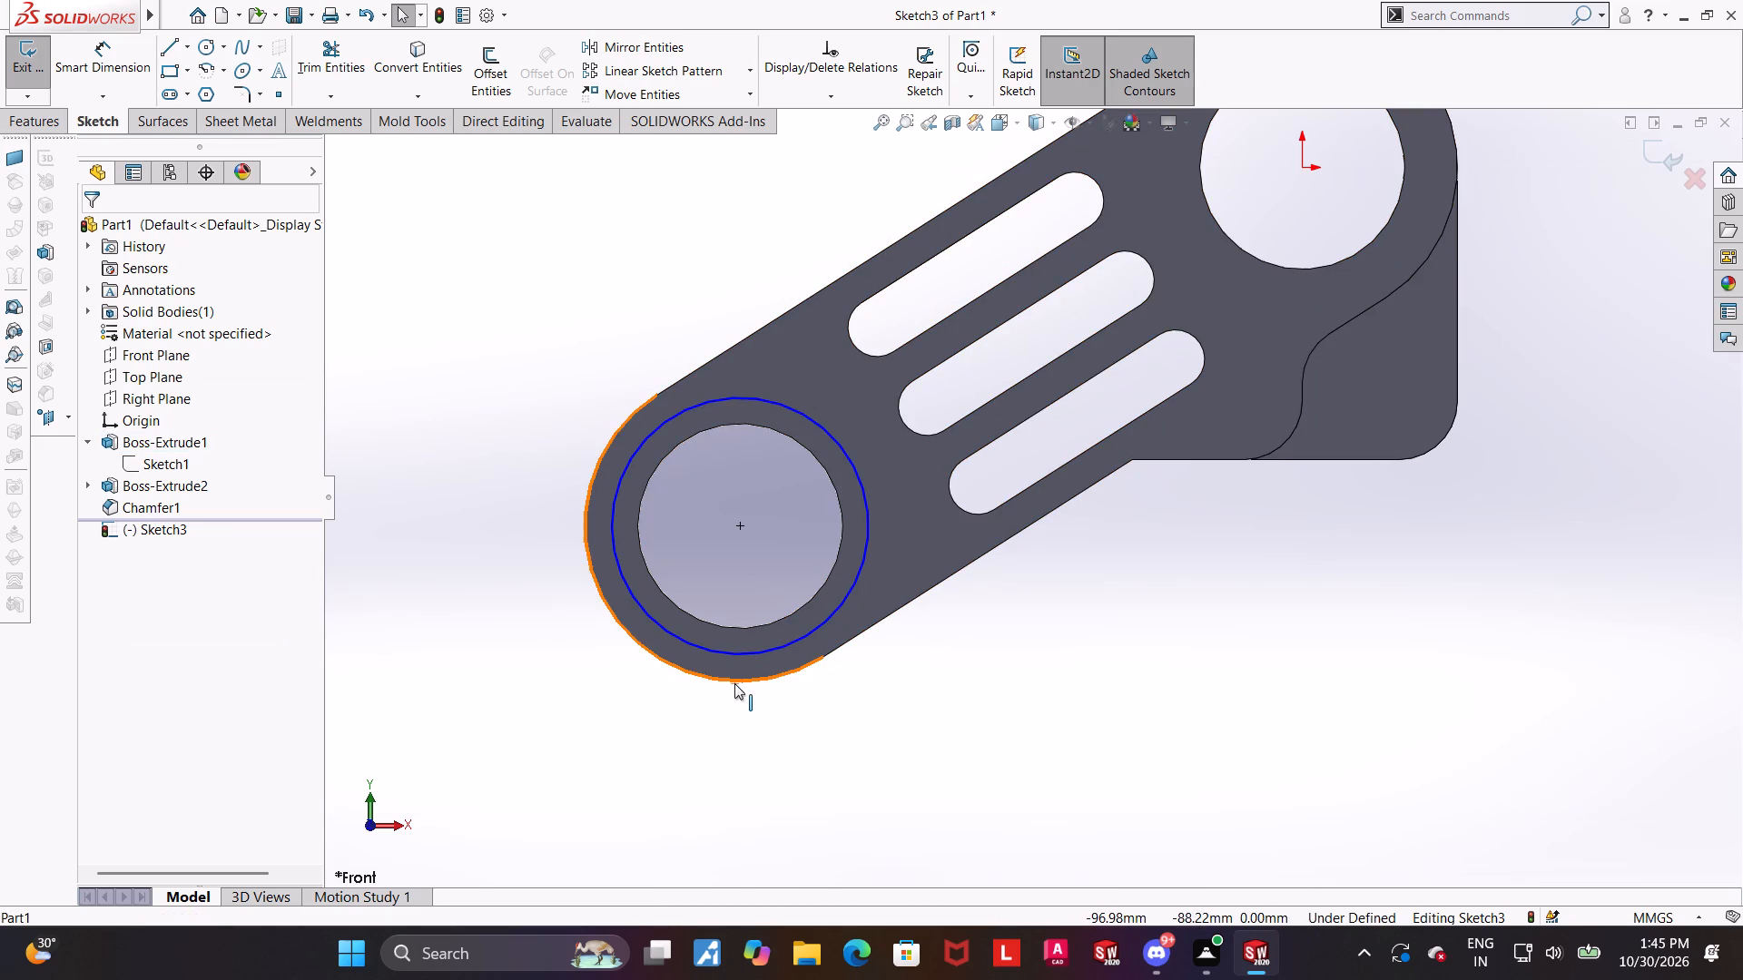
{"action": "left_click", "coordinate": [731, 652], "text": "ctrl"}
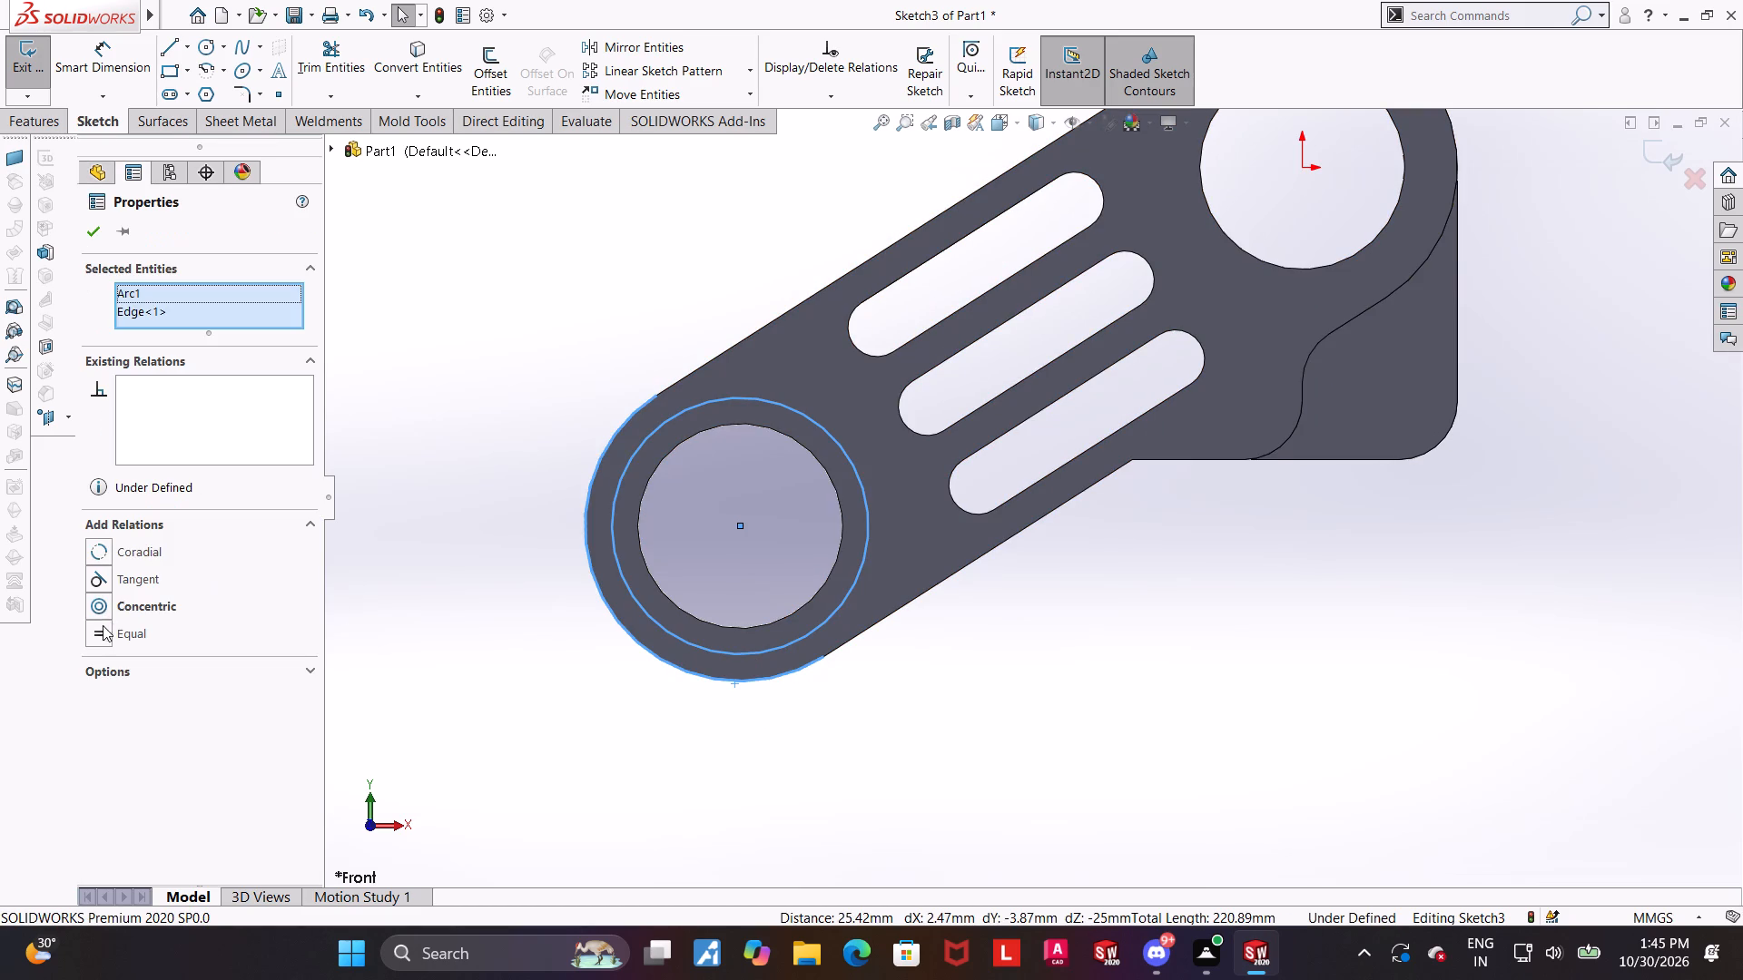
{"action": "left_click", "coordinate": [102, 556]}
{"action": "left_click", "coordinate": [812, 694]}
{"action": "scroll", "coordinate": [880, 715], "scroll_direction": "up", "scroll_amount": 1}
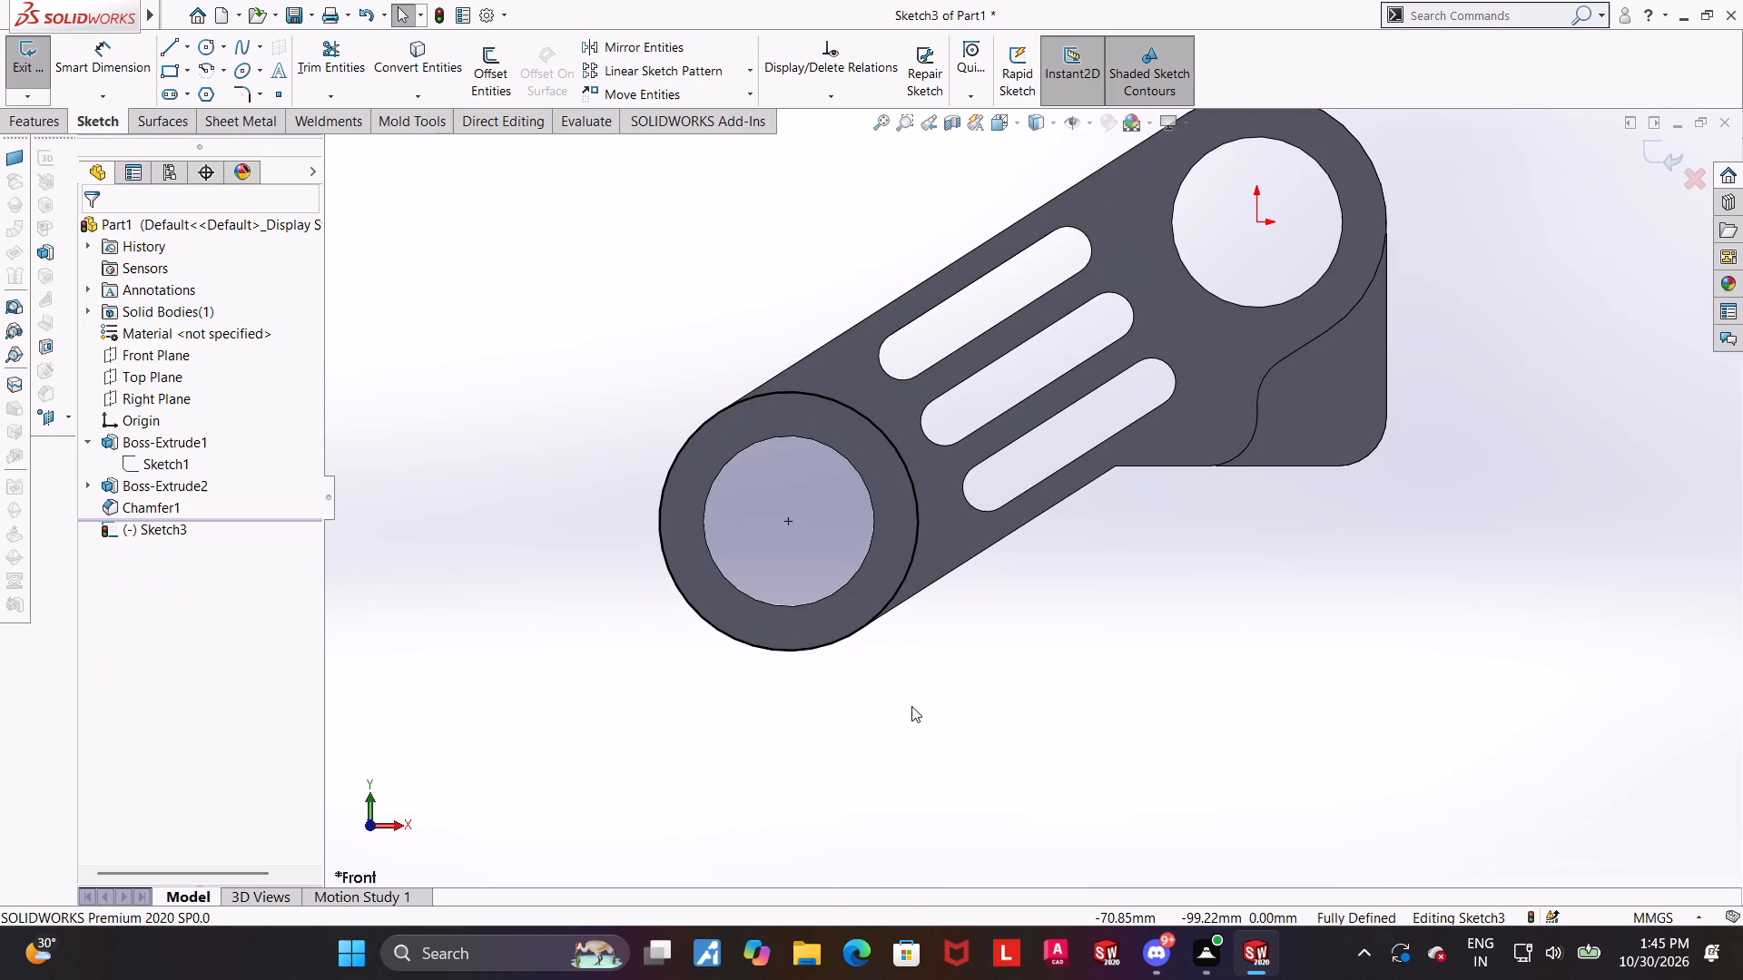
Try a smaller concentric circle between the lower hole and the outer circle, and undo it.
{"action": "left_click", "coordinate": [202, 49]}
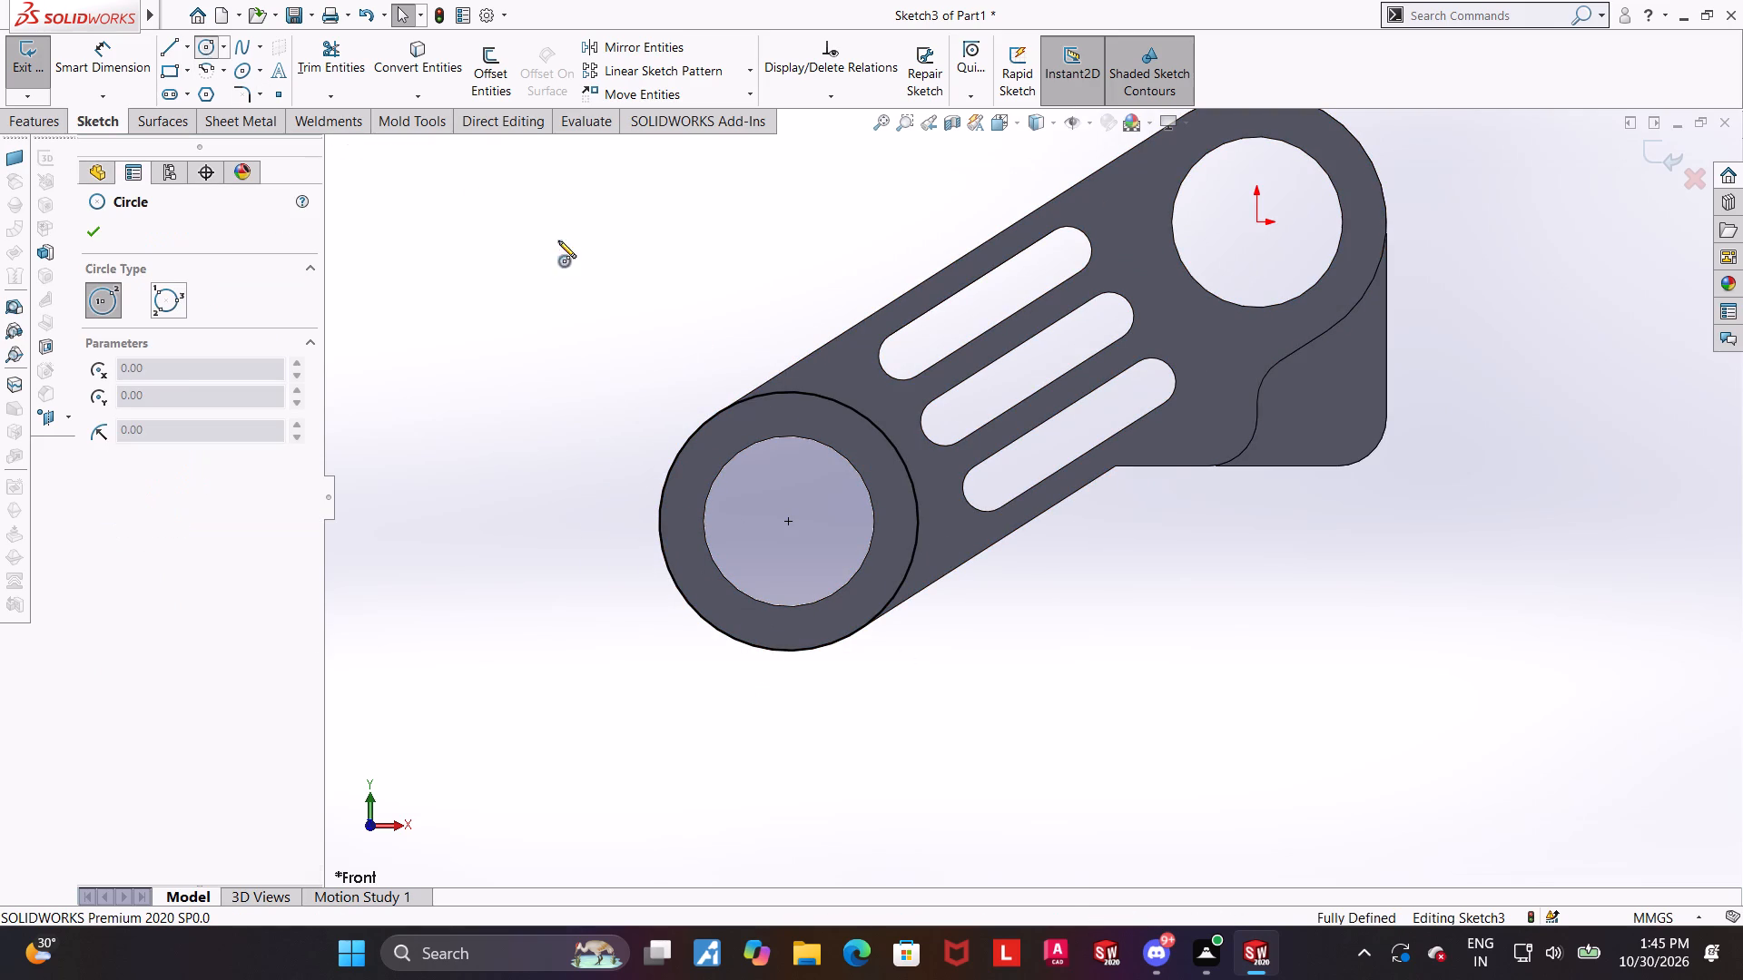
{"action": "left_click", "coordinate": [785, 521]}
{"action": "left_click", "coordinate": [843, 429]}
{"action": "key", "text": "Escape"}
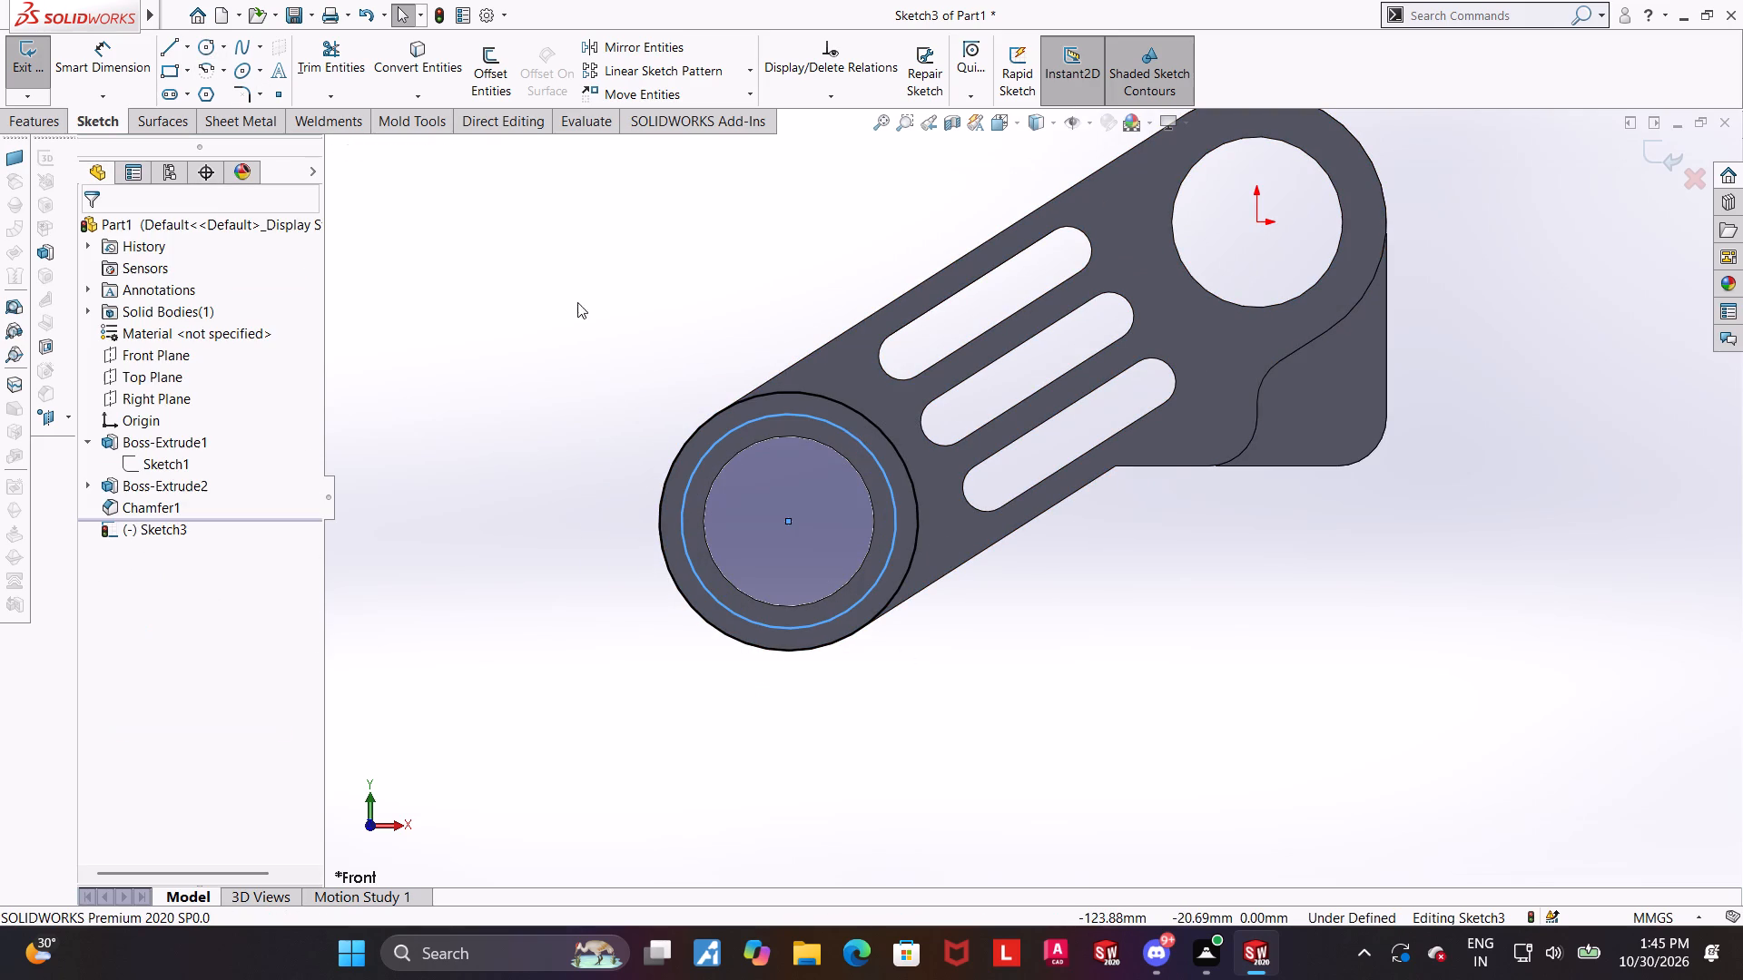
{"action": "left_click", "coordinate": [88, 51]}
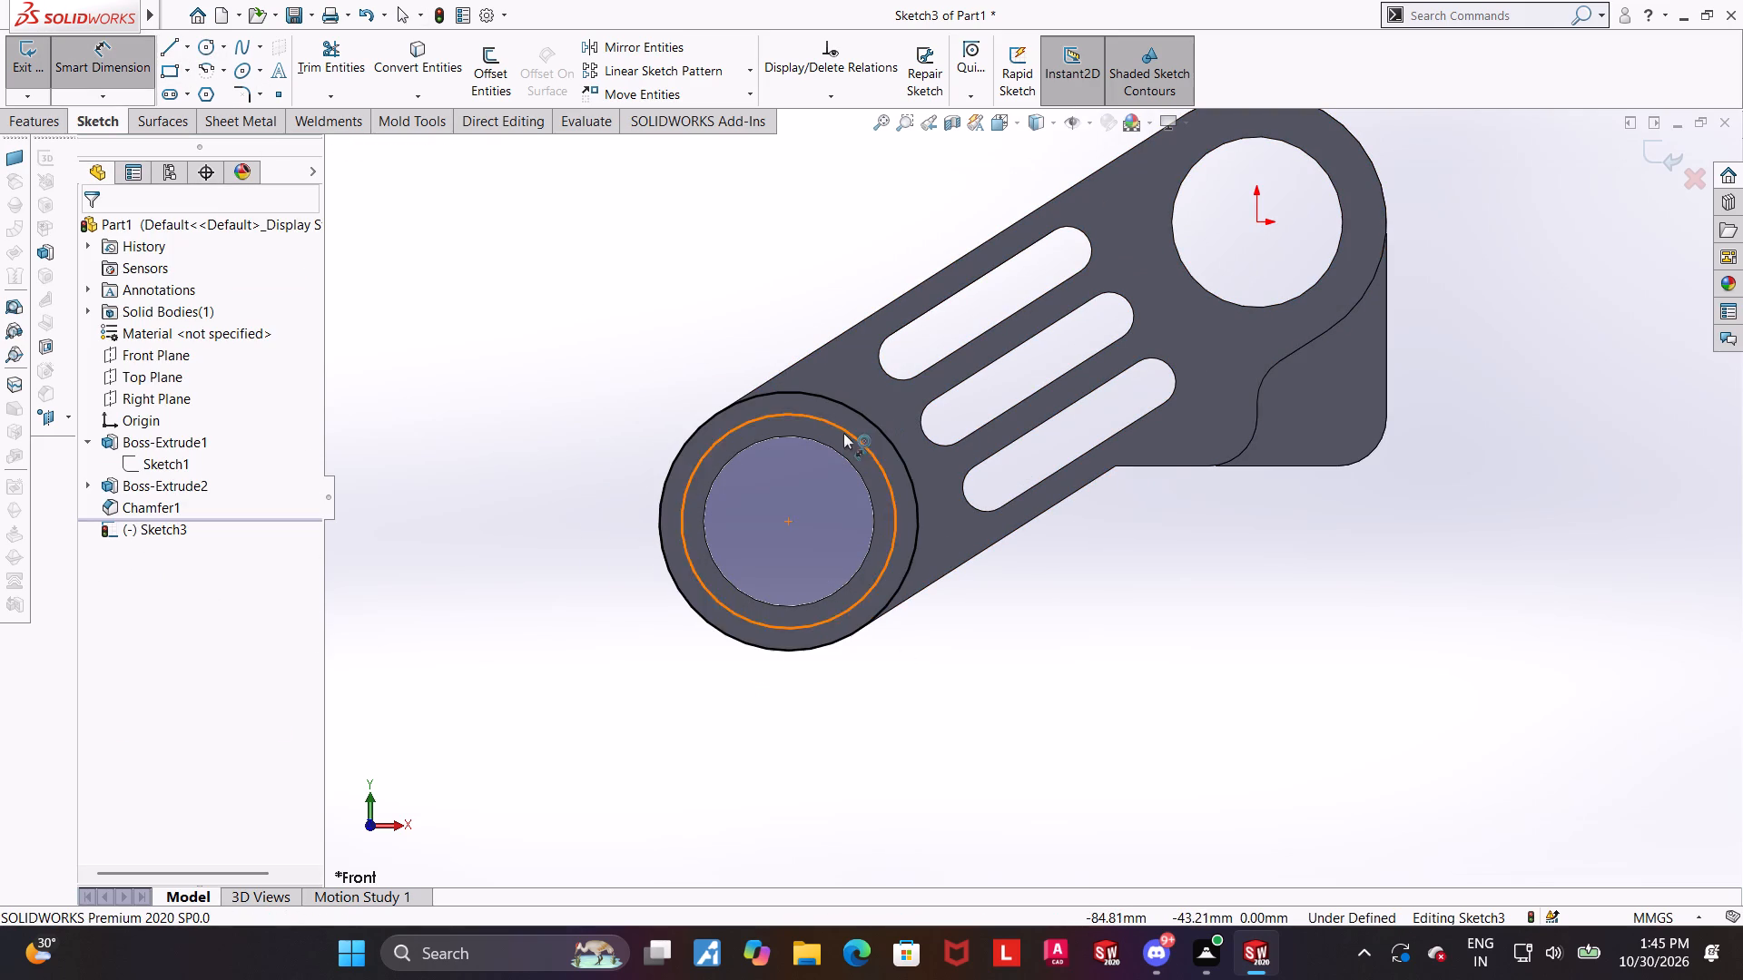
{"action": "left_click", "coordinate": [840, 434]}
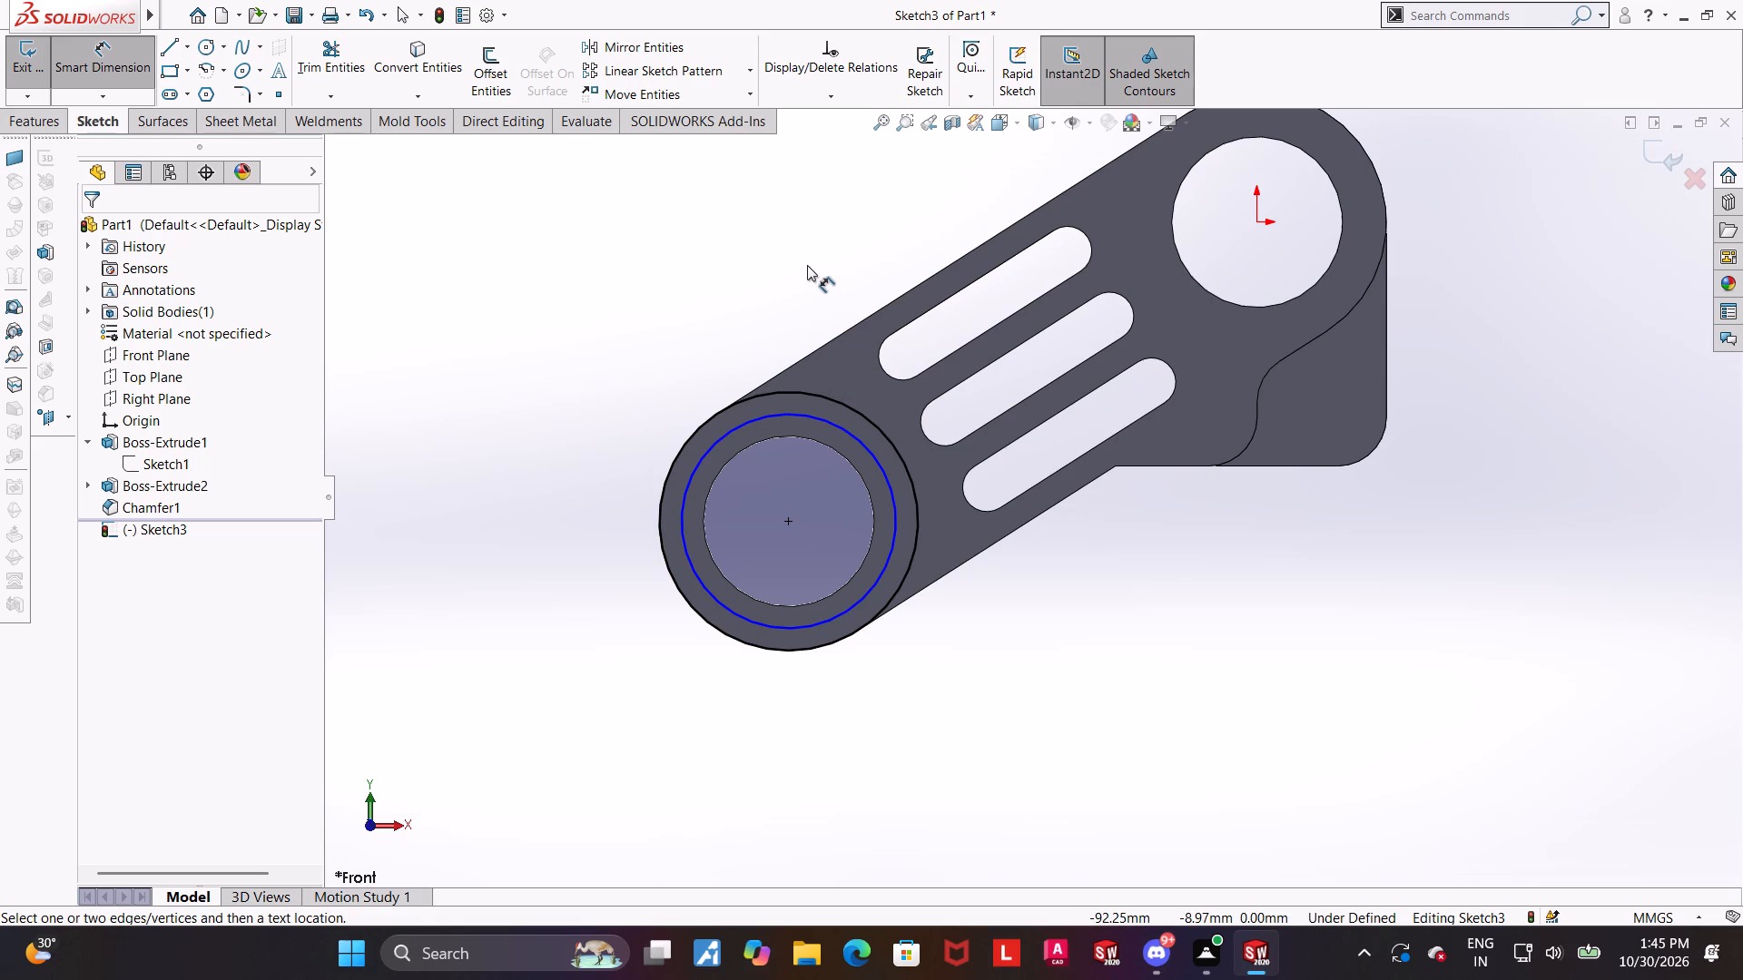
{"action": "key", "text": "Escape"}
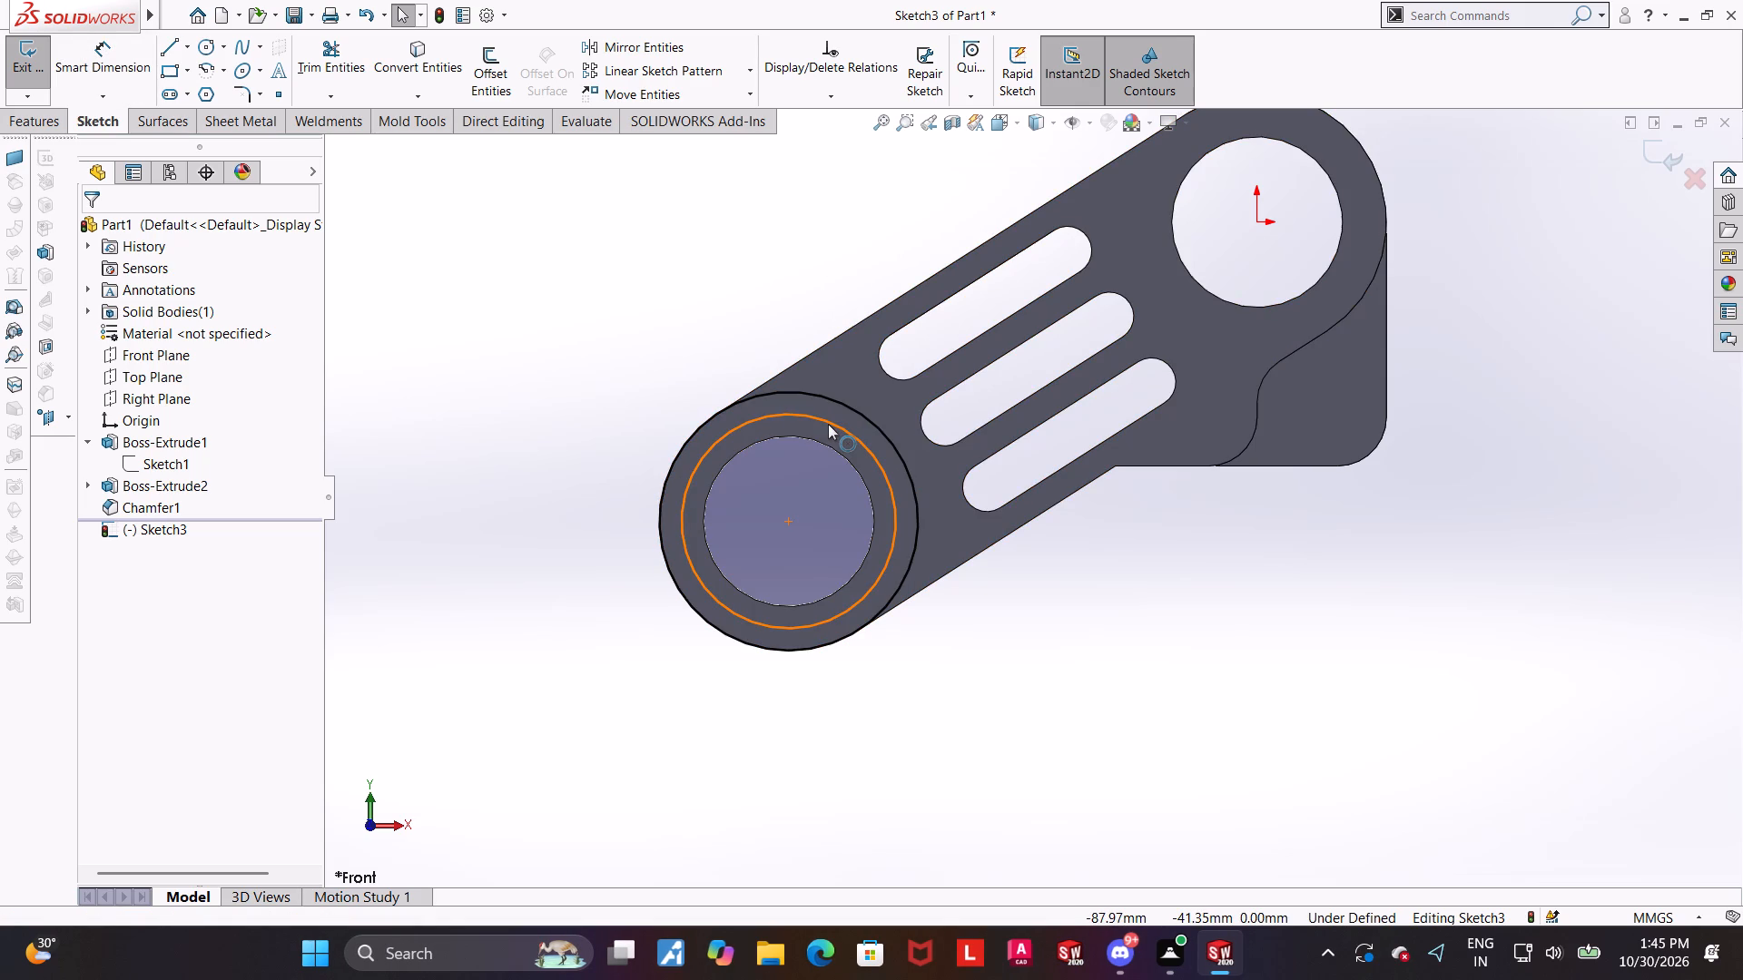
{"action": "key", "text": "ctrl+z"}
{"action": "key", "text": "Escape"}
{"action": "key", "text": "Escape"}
Sketch a three-line tab outline from the circle's left quadrant: about 39 mm horizontally outward, down, and horizontally back to the circle.
{"action": "scroll", "coordinate": [906, 405], "scroll_direction": "up", "scroll_amount": 1}
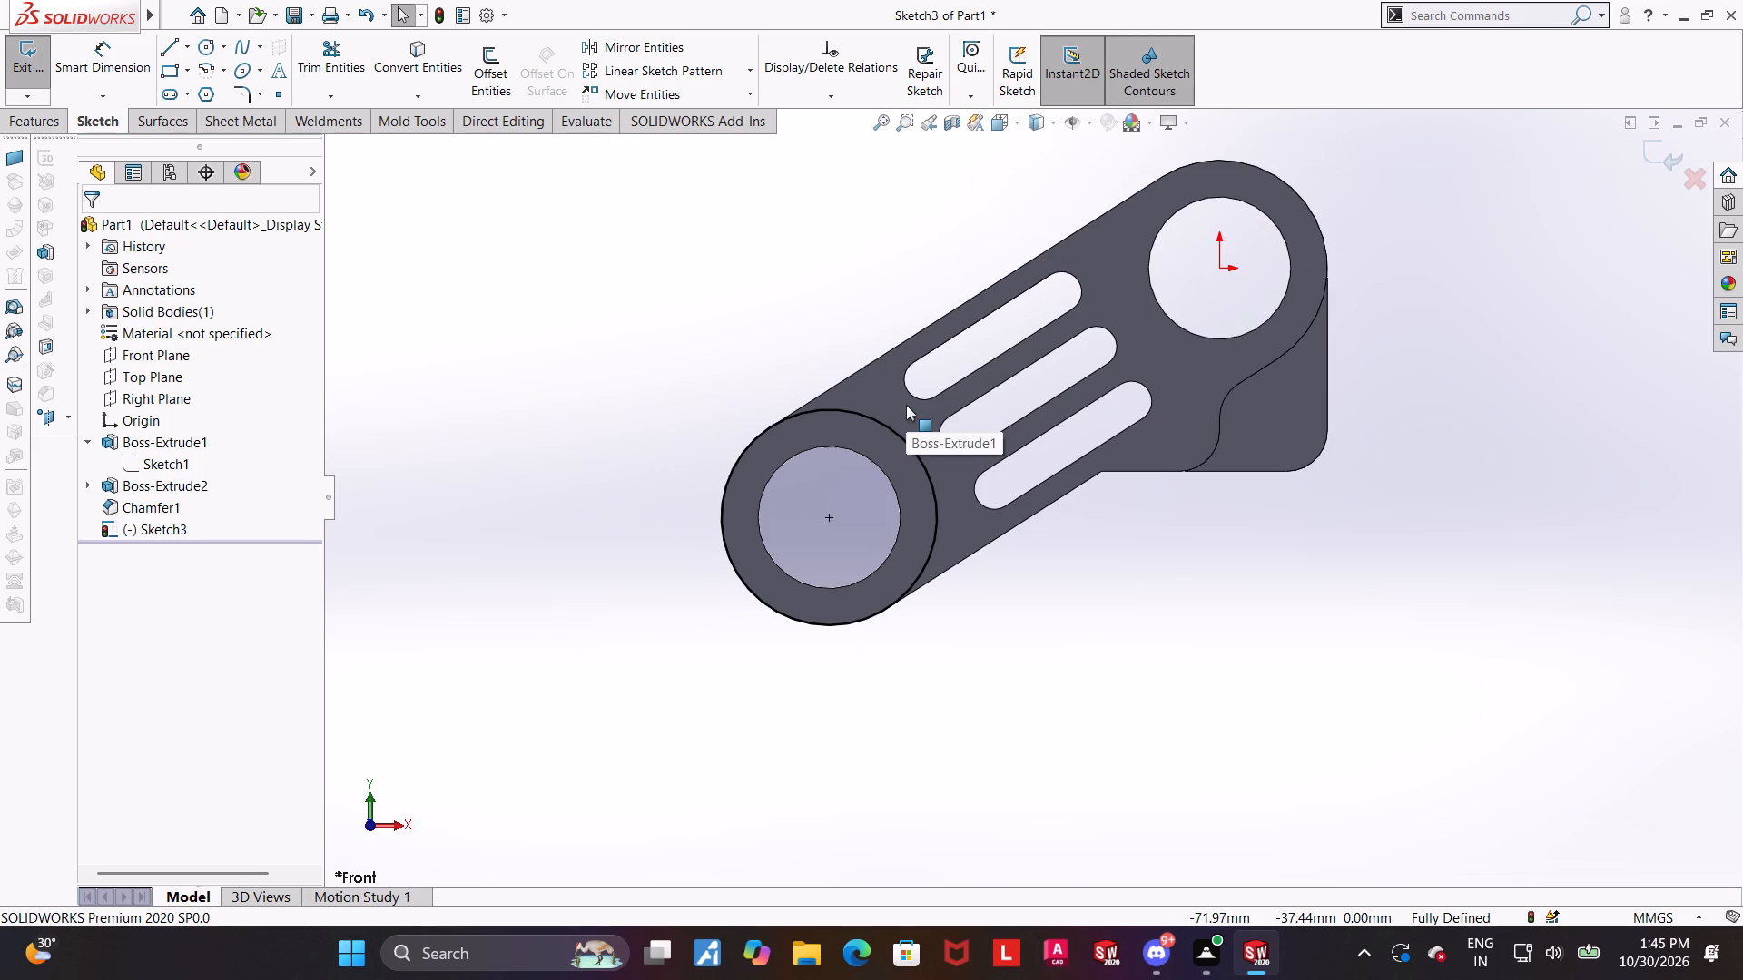
{"action": "scroll", "coordinate": [906, 405], "scroll_direction": "down", "scroll_amount": 1}
{"action": "scroll", "coordinate": [849, 476], "scroll_direction": "down", "scroll_amount": 2}
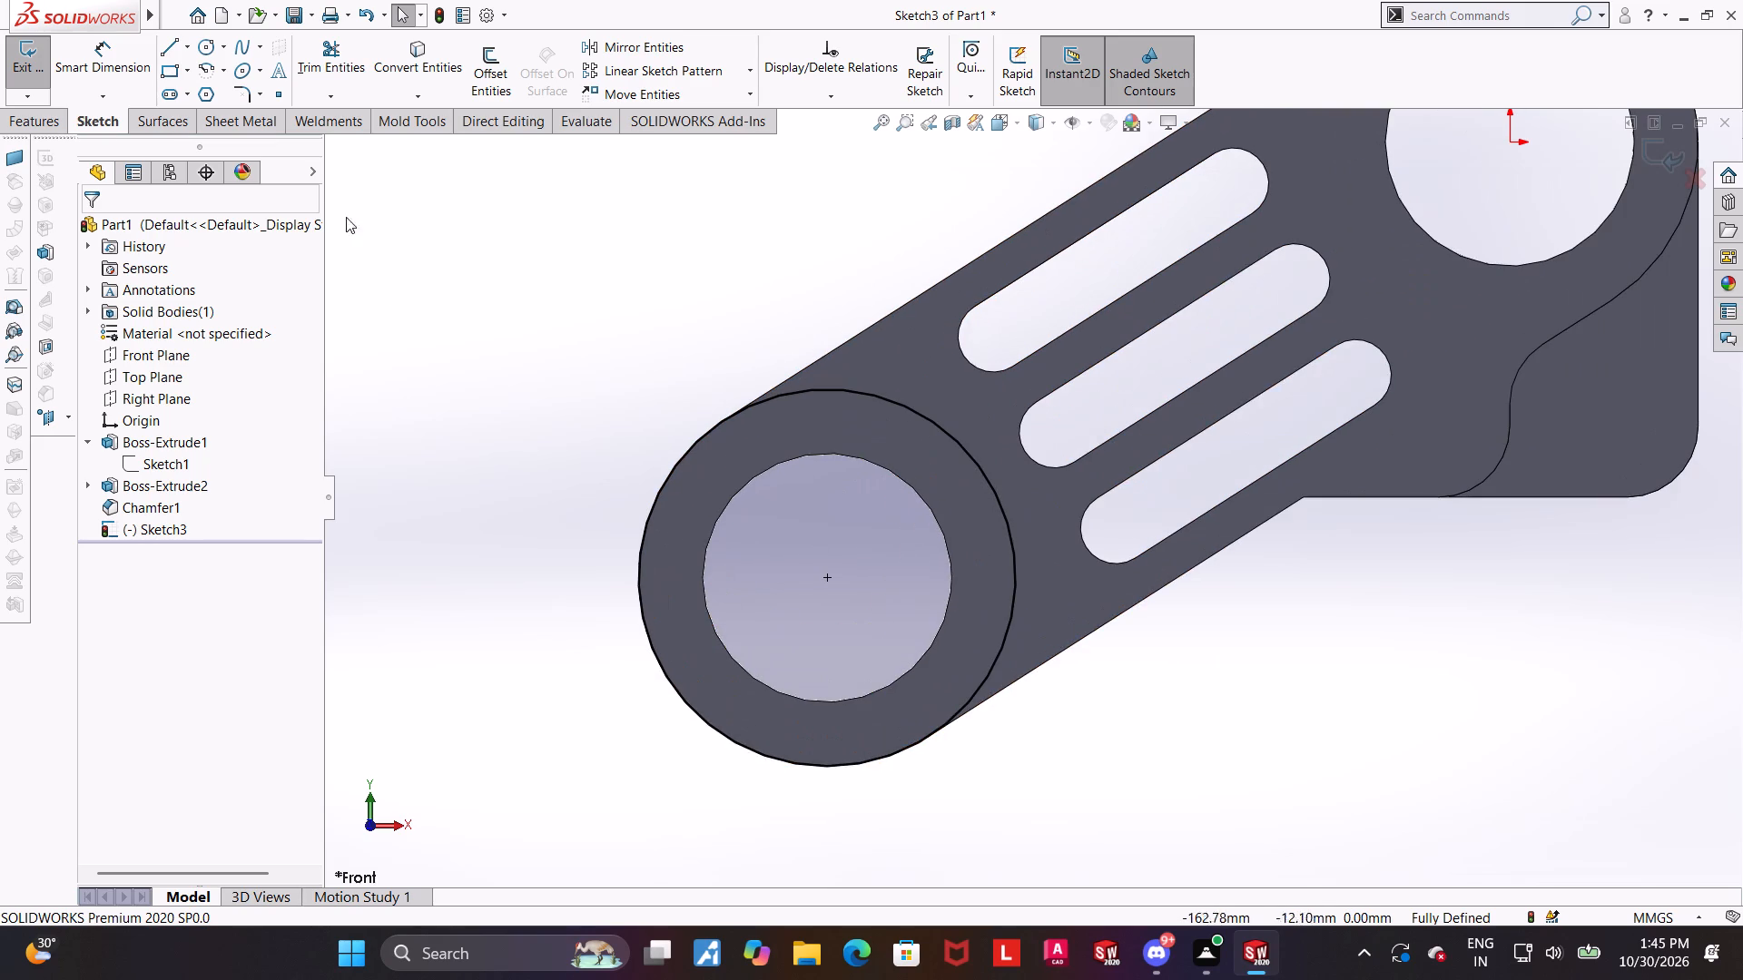
{"action": "left_click", "coordinate": [179, 49]}
{"action": "scroll", "coordinate": [707, 499], "scroll_direction": "up", "scroll_amount": 1}
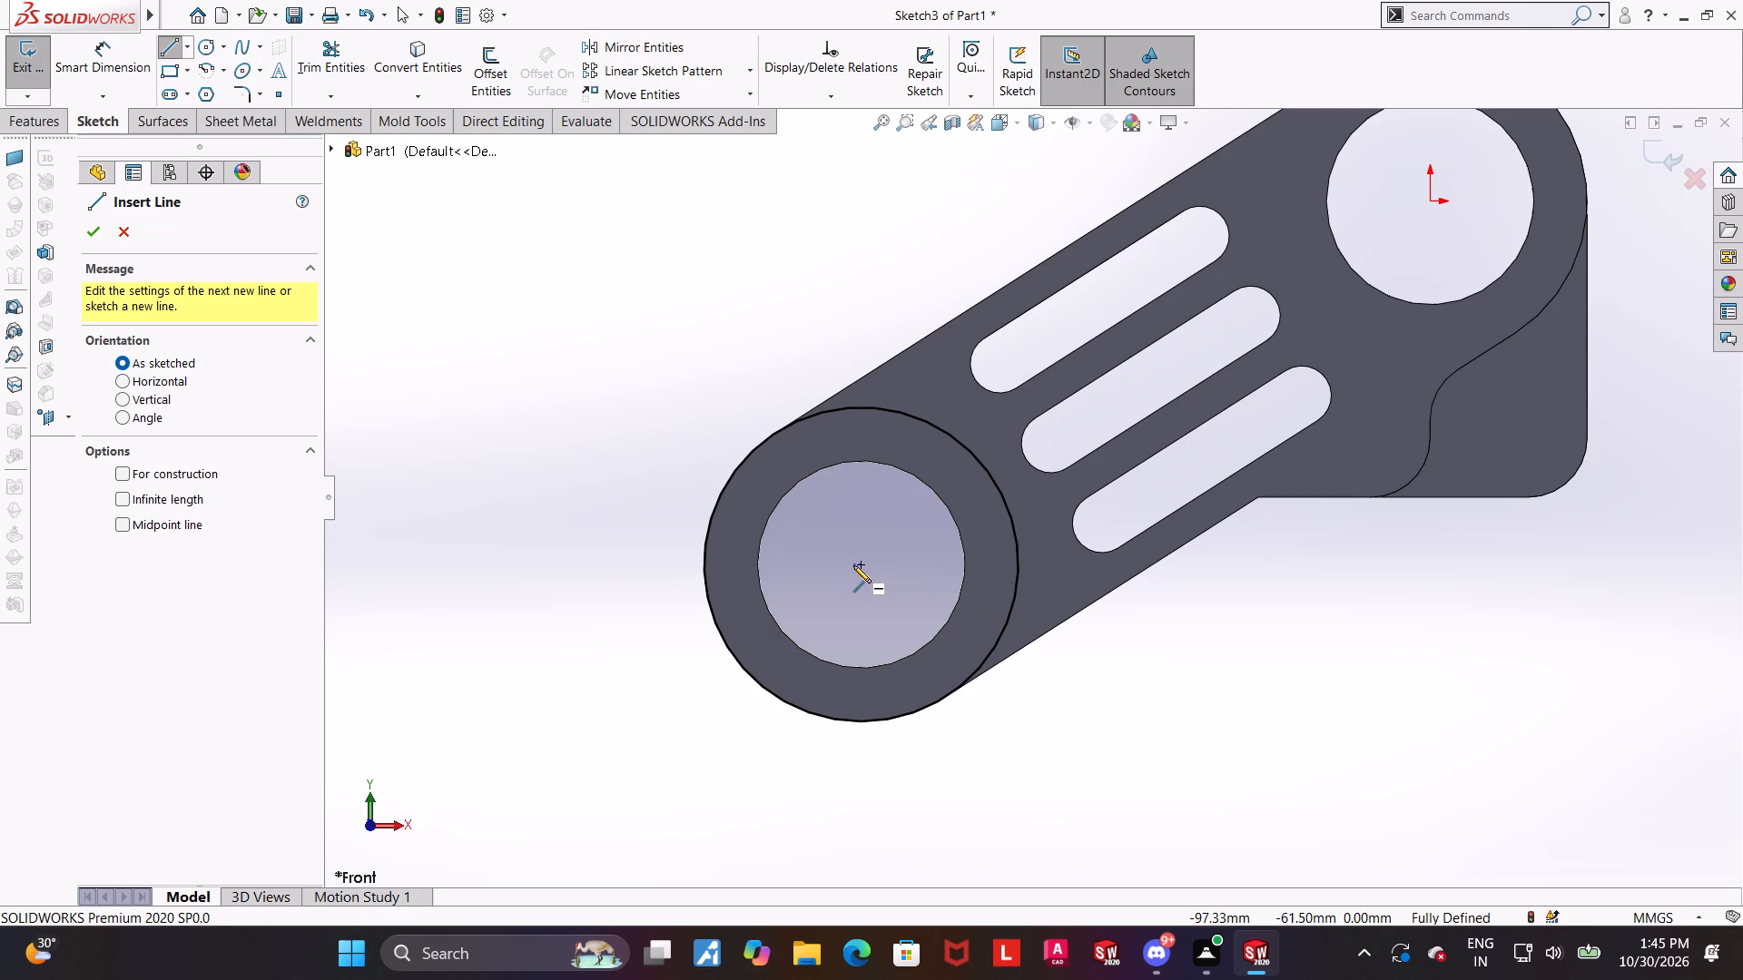
{"action": "left_click", "coordinate": [704, 567]}
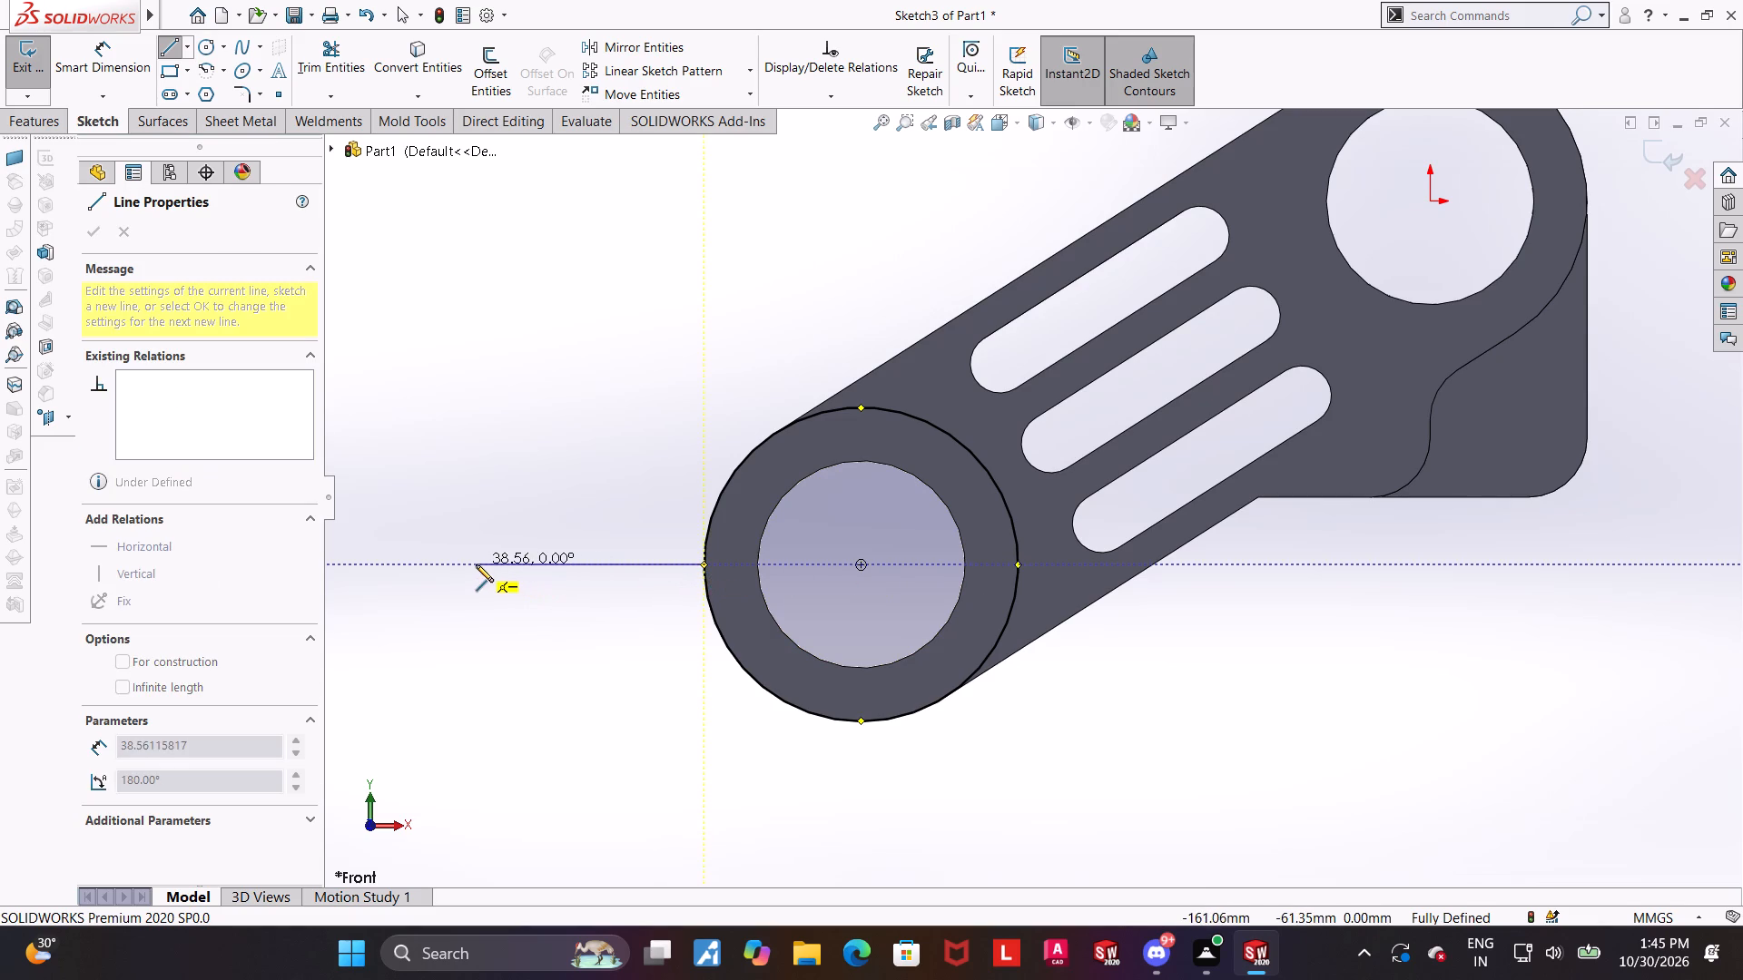
{"action": "left_click", "coordinate": [476, 564]}
{"action": "left_click", "coordinate": [481, 663]}
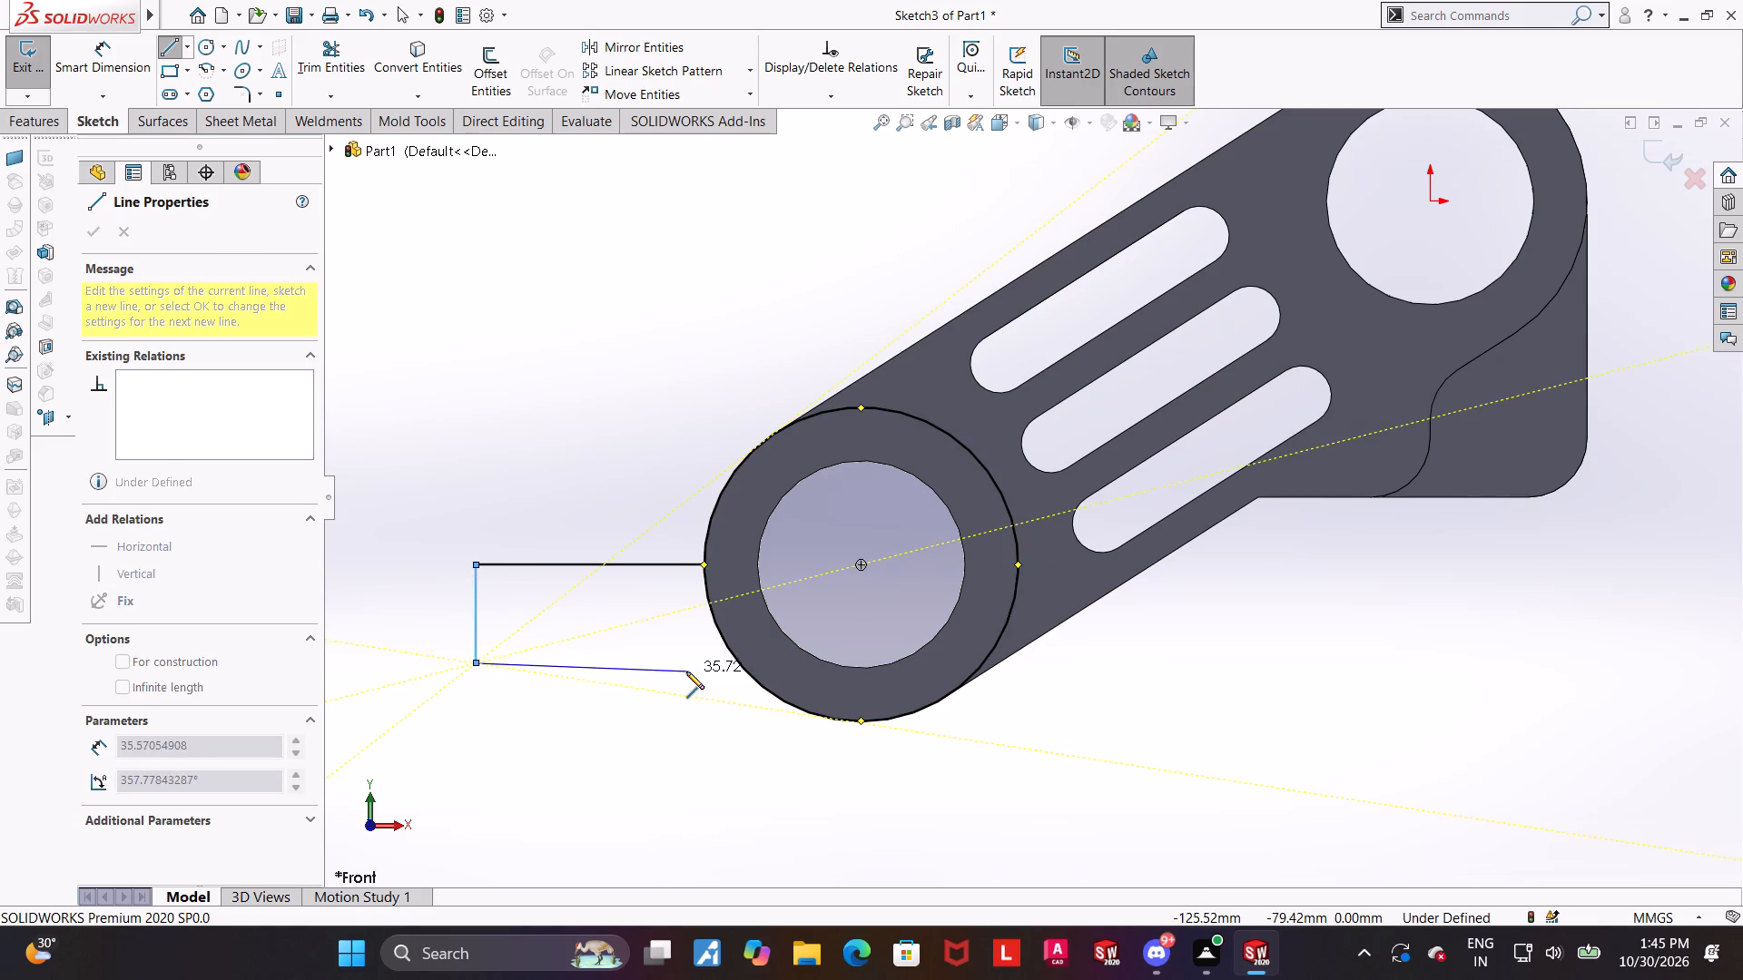
{"action": "left_click", "coordinate": [738, 662]}
{"action": "key", "text": "Escape"}
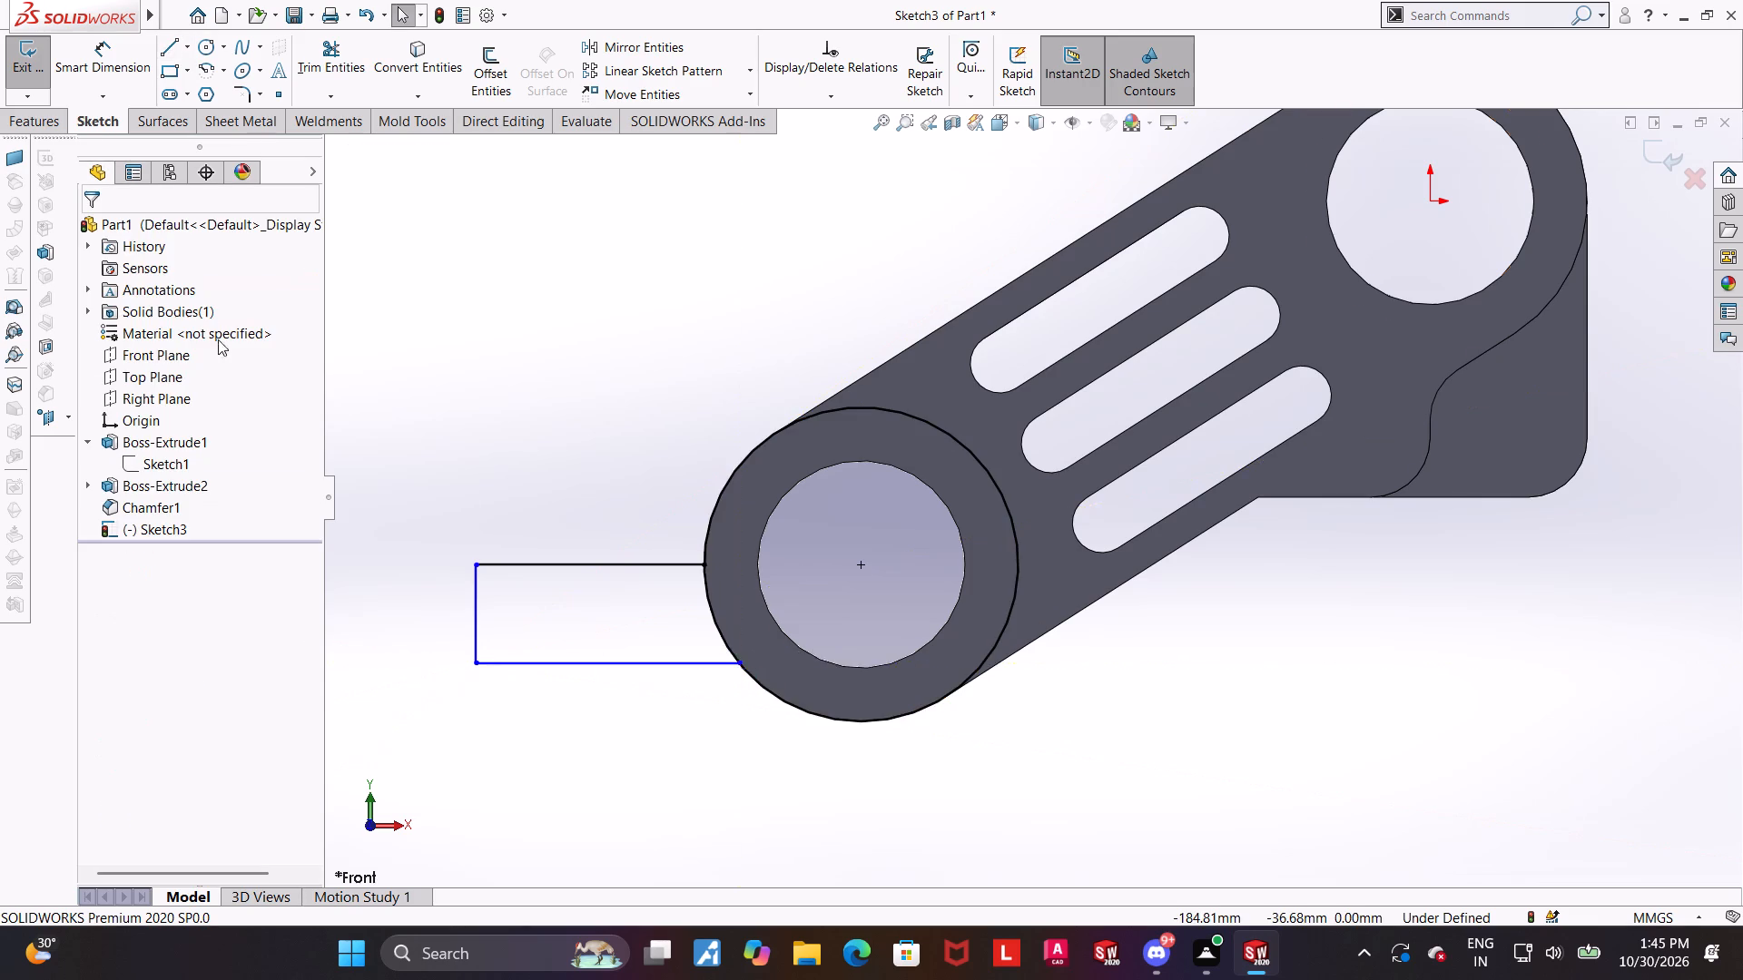
{"action": "key", "text": "Escape"}
Sketch a second three-line tab outline just above the first, with a vertical outer end and a top line about 48 mm long meeting the circle.
{"action": "left_click", "coordinate": [168, 43]}
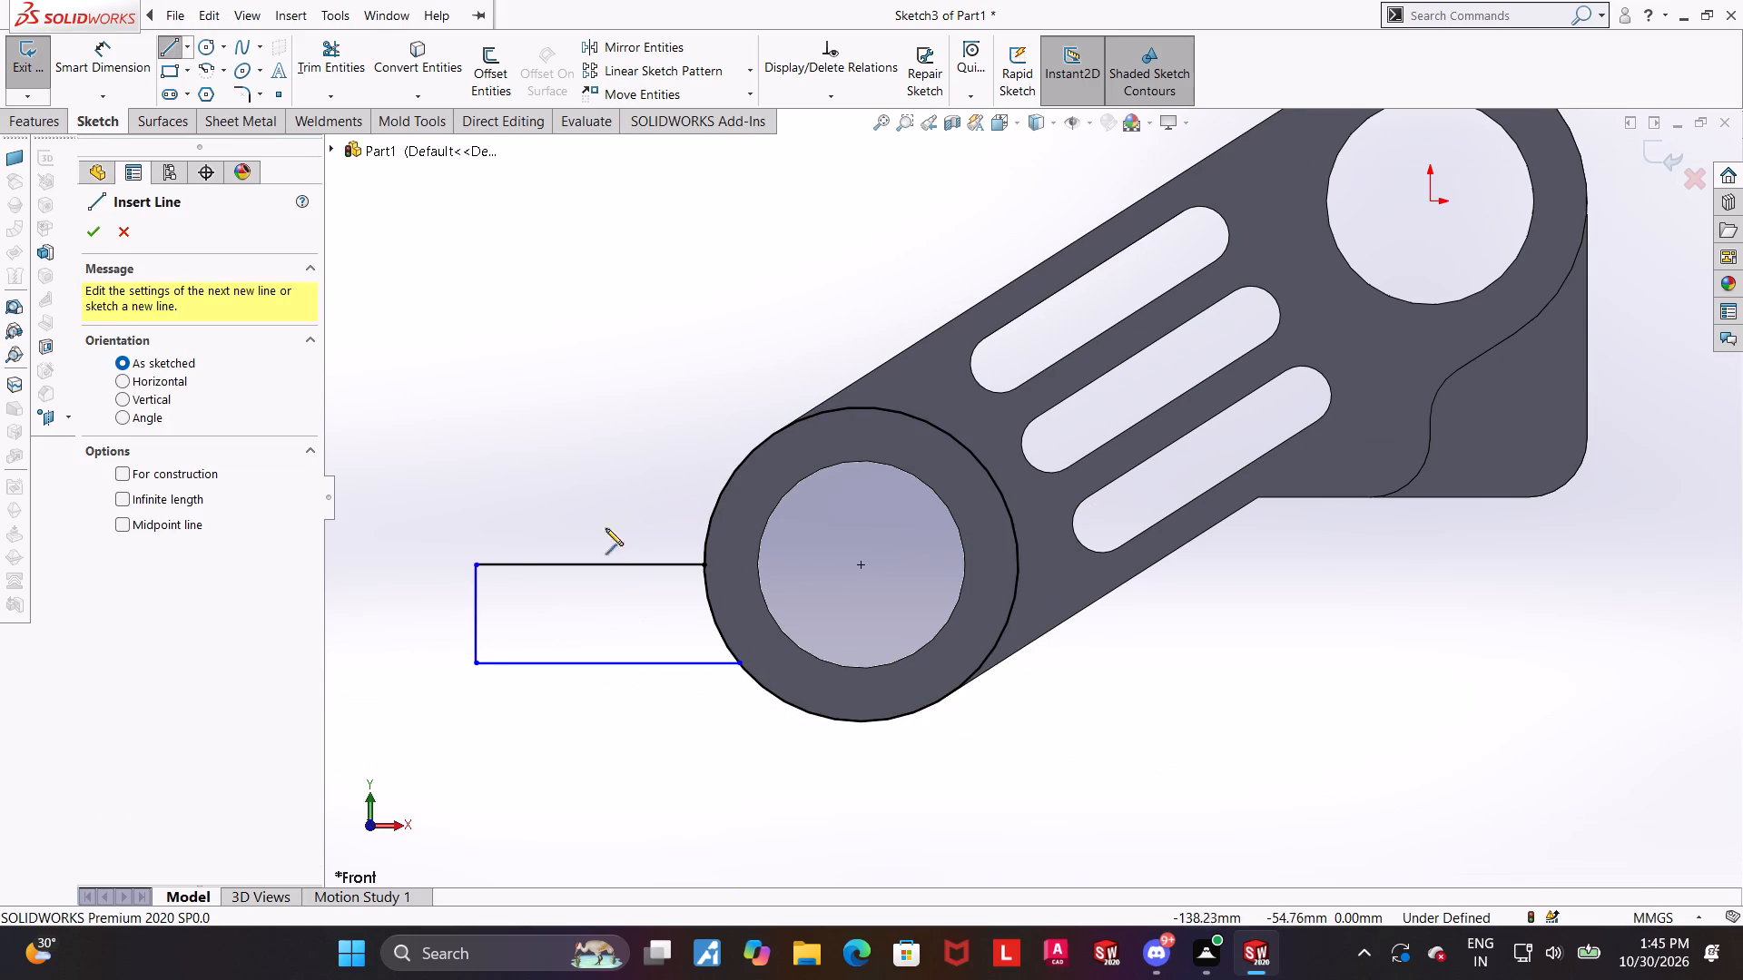
{"action": "left_click", "coordinate": [473, 544]}
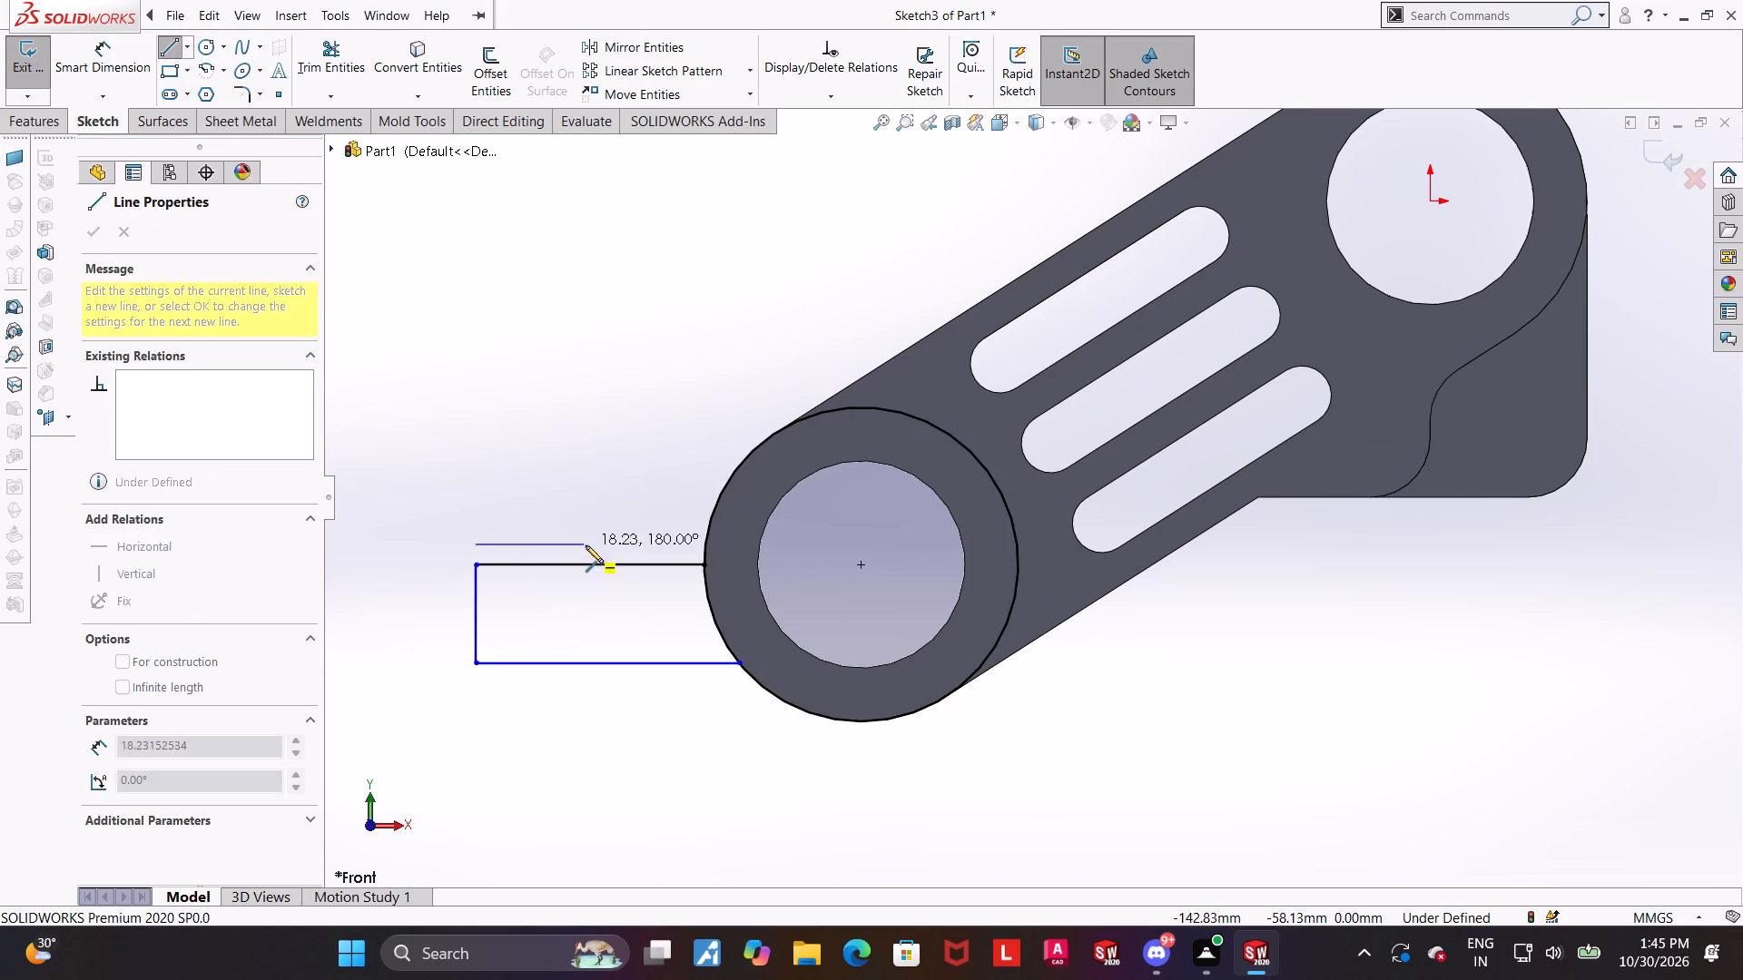
{"action": "left_click", "coordinate": [703, 542]}
{"action": "key", "text": "Escape"}
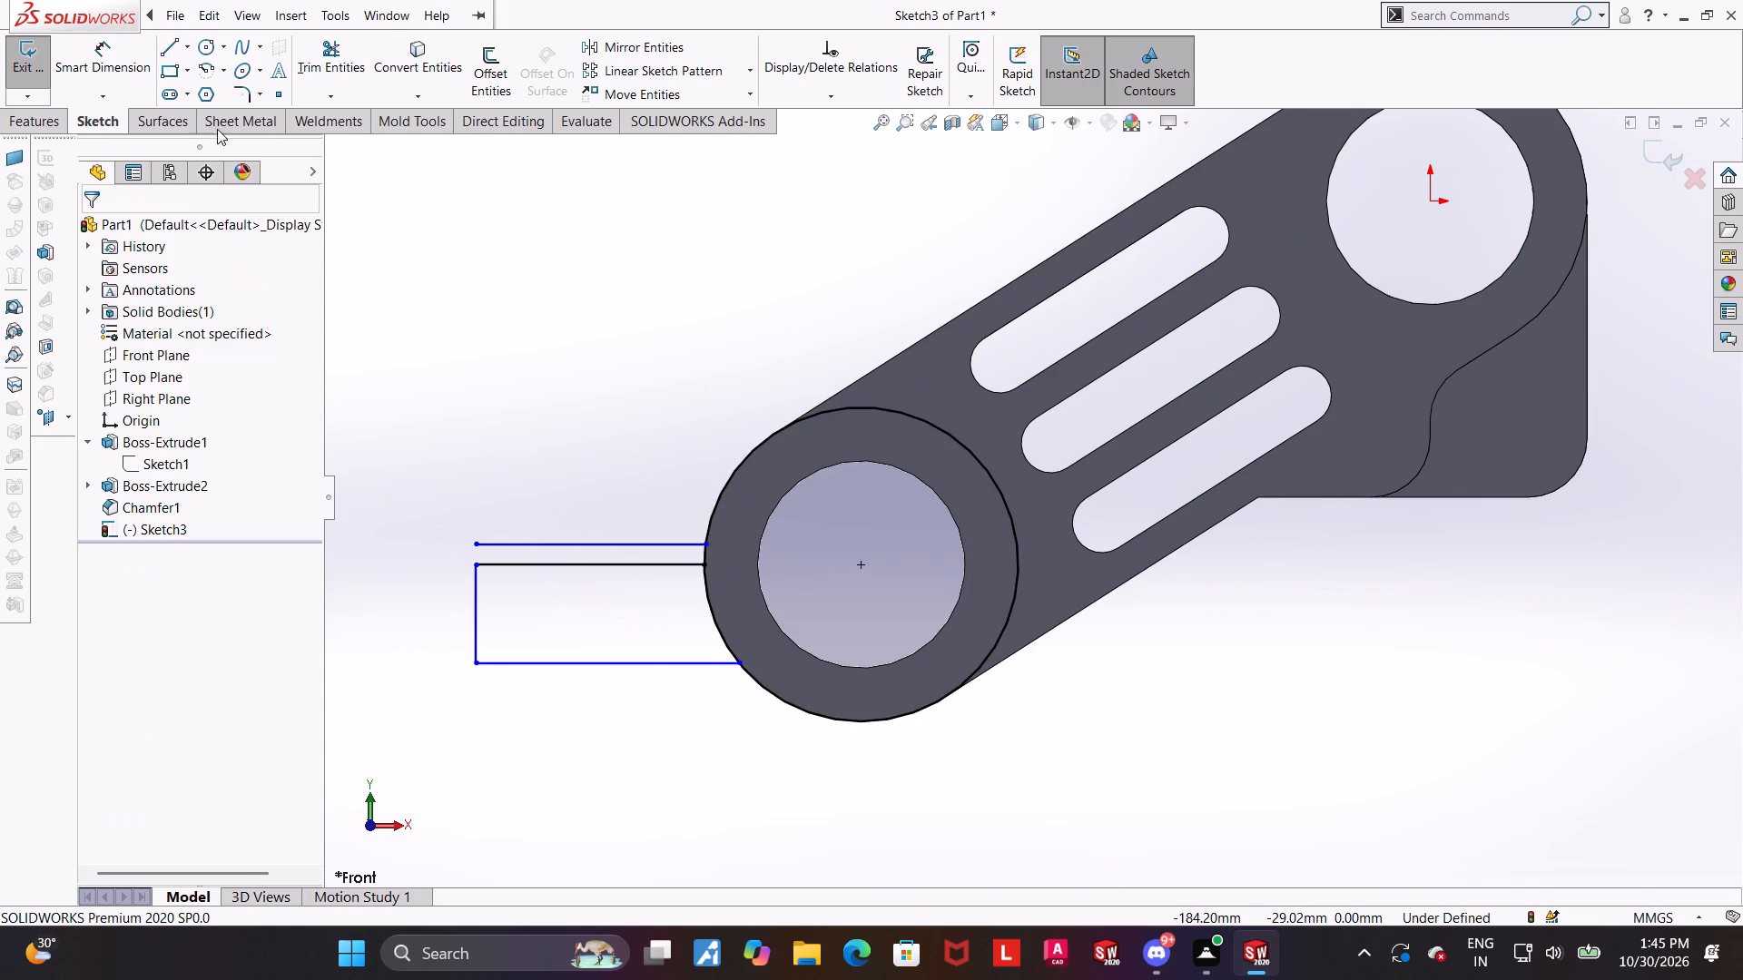
{"action": "left_click", "coordinate": [191, 62]}
{"action": "key", "text": "Escape"}
{"action": "left_click", "coordinate": [167, 43]}
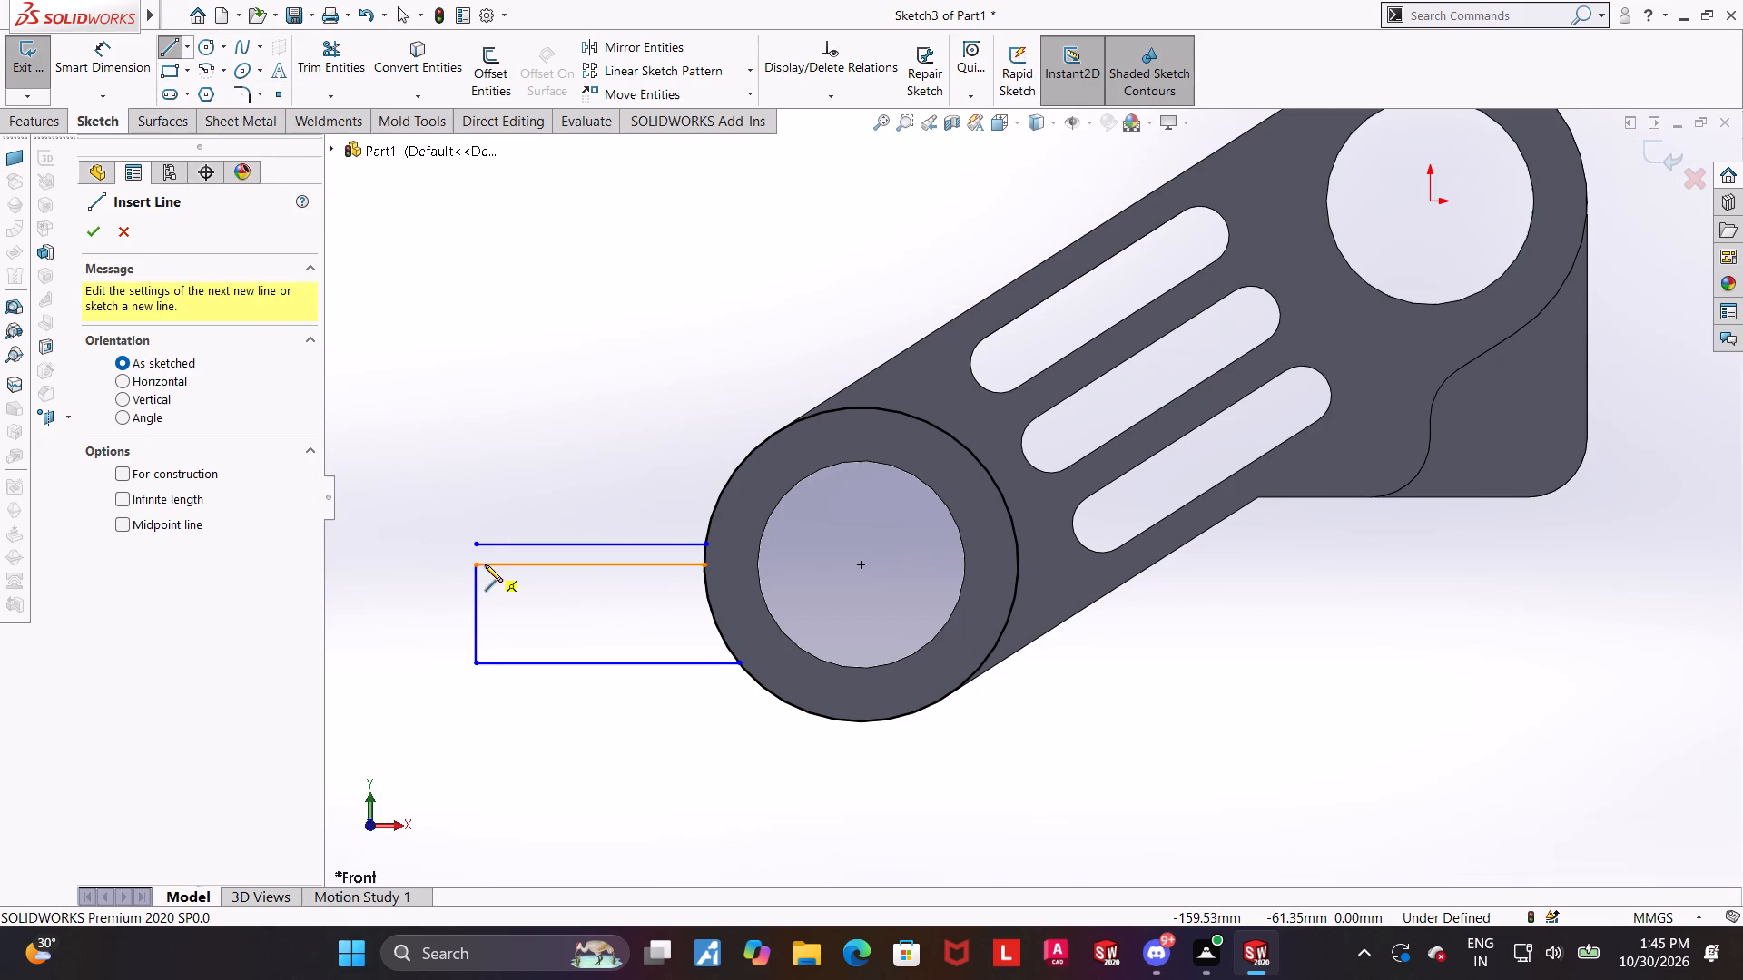
{"action": "left_click", "coordinate": [478, 542]}
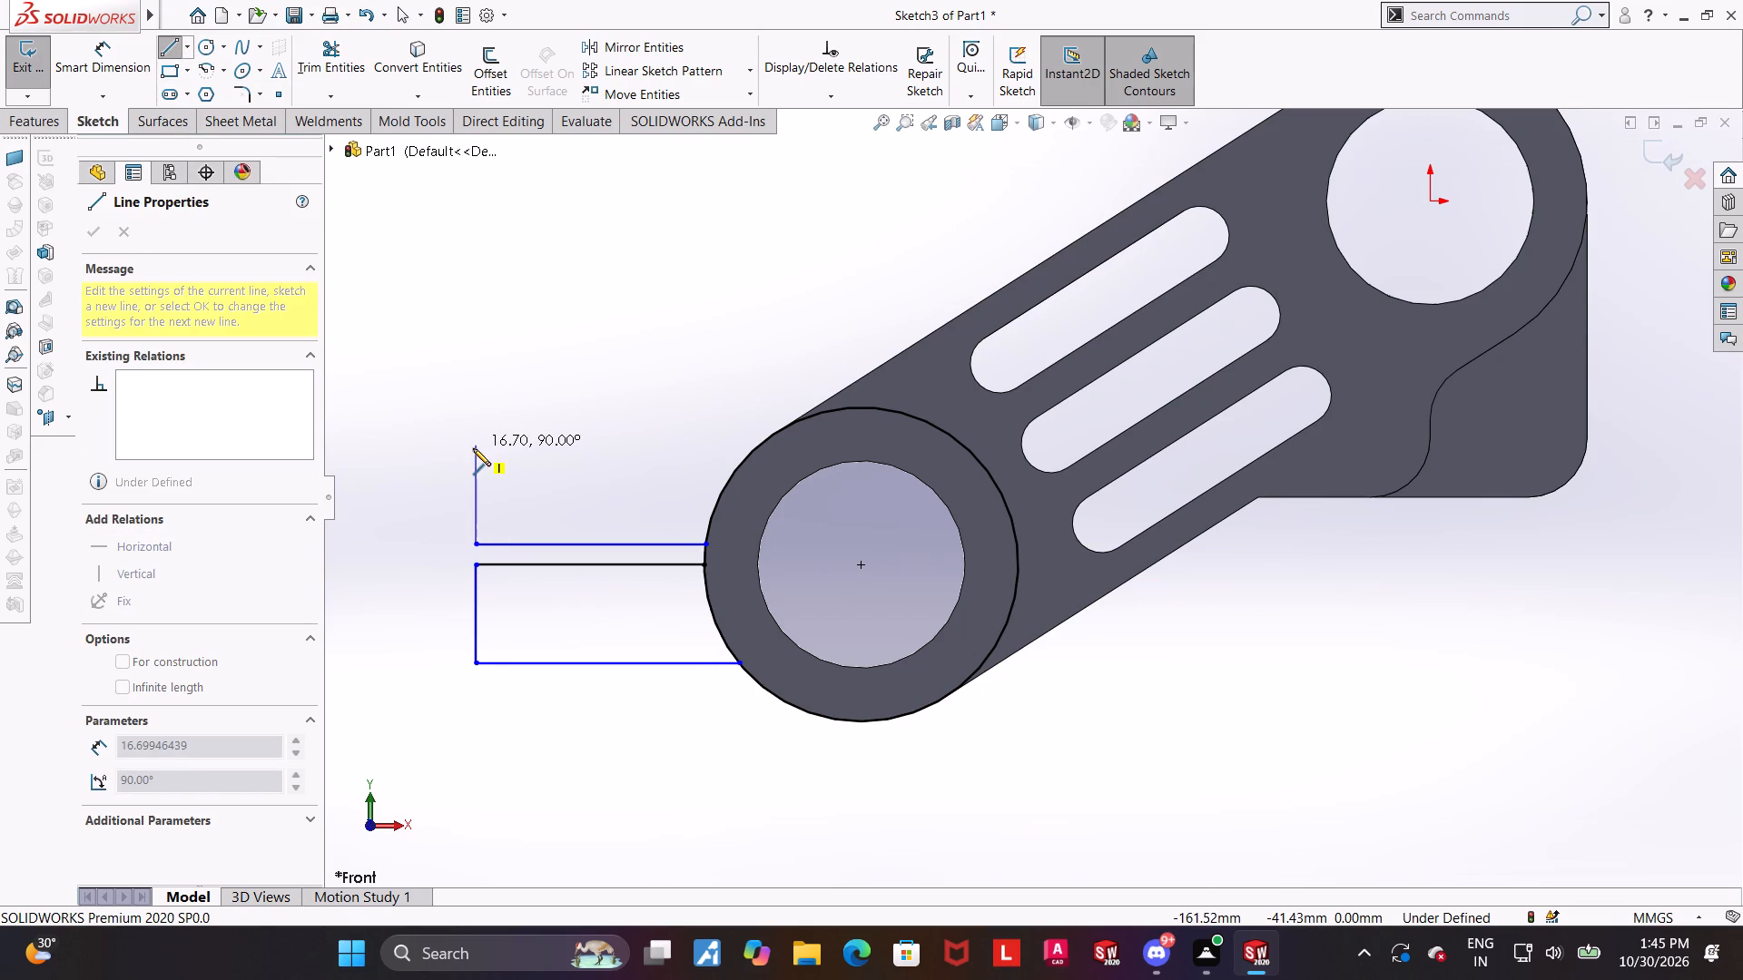
{"action": "left_click", "coordinate": [474, 439]}
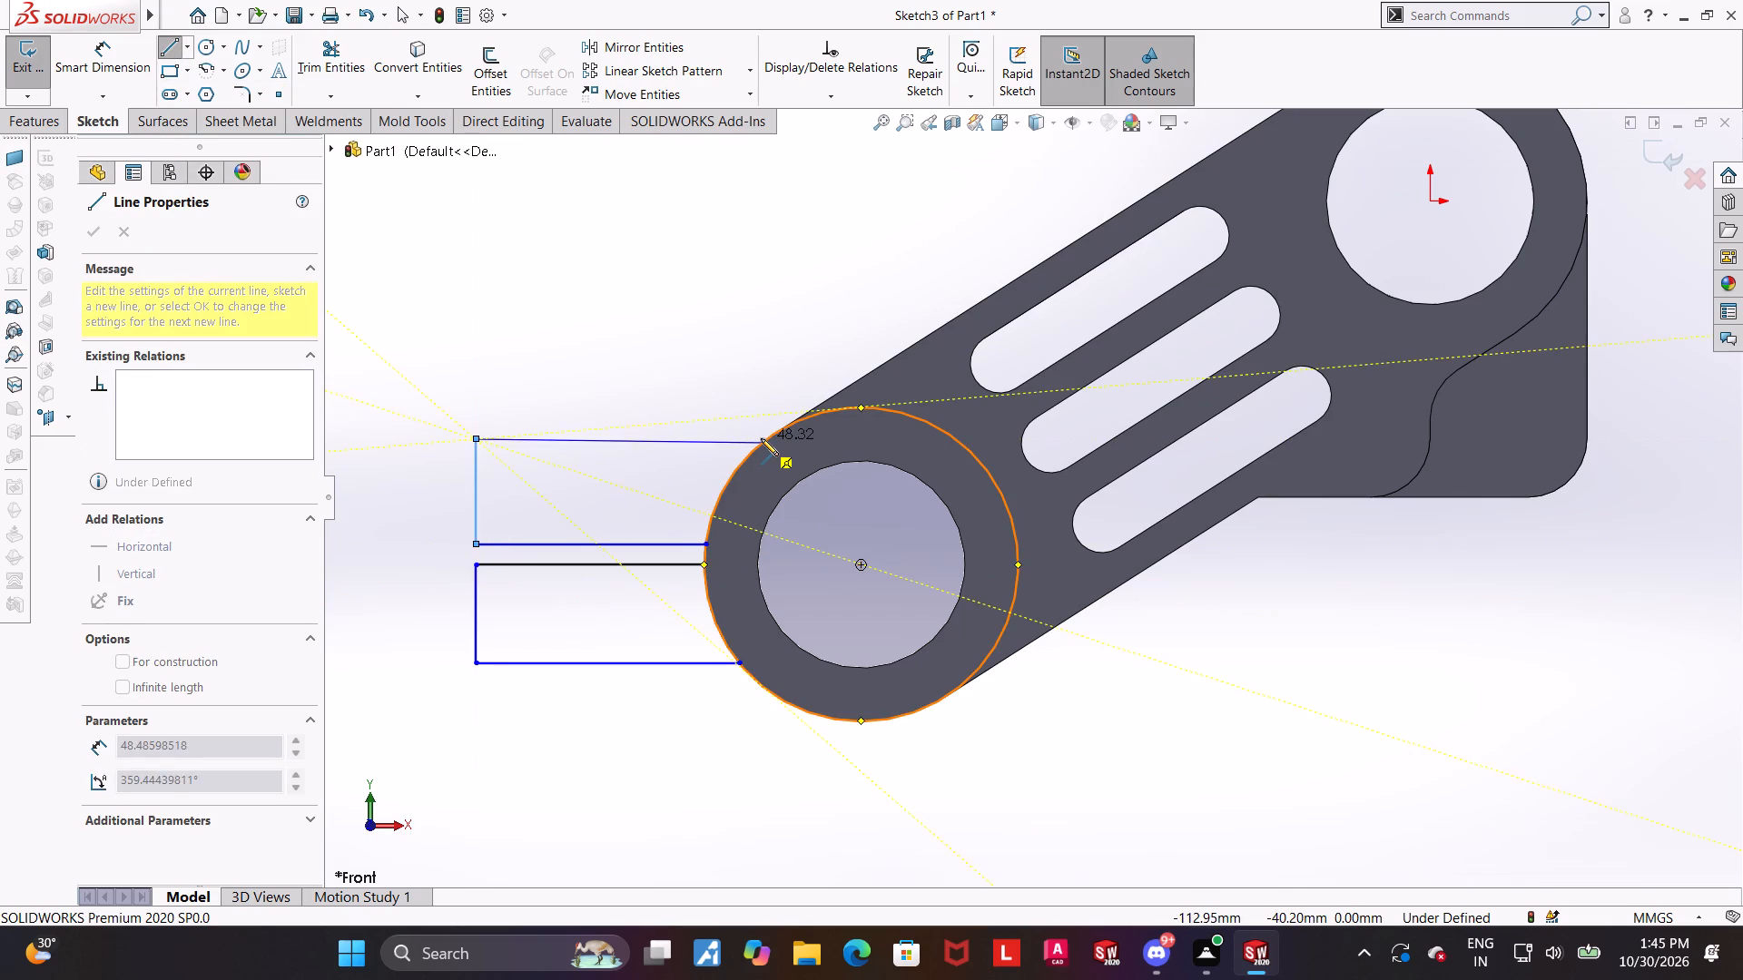
{"action": "left_click", "coordinate": [767, 437]}
{"action": "key", "text": "Escape"}
{"action": "key", "text": "Escape"}
{"action": "key", "text": "Escape"}
Trim away the sketch circle's portion inside the arm, keeping only the arc between the two tab outlines' outer lines.
{"action": "scroll", "coordinate": [778, 468], "scroll_direction": "down", "scroll_amount": 1}
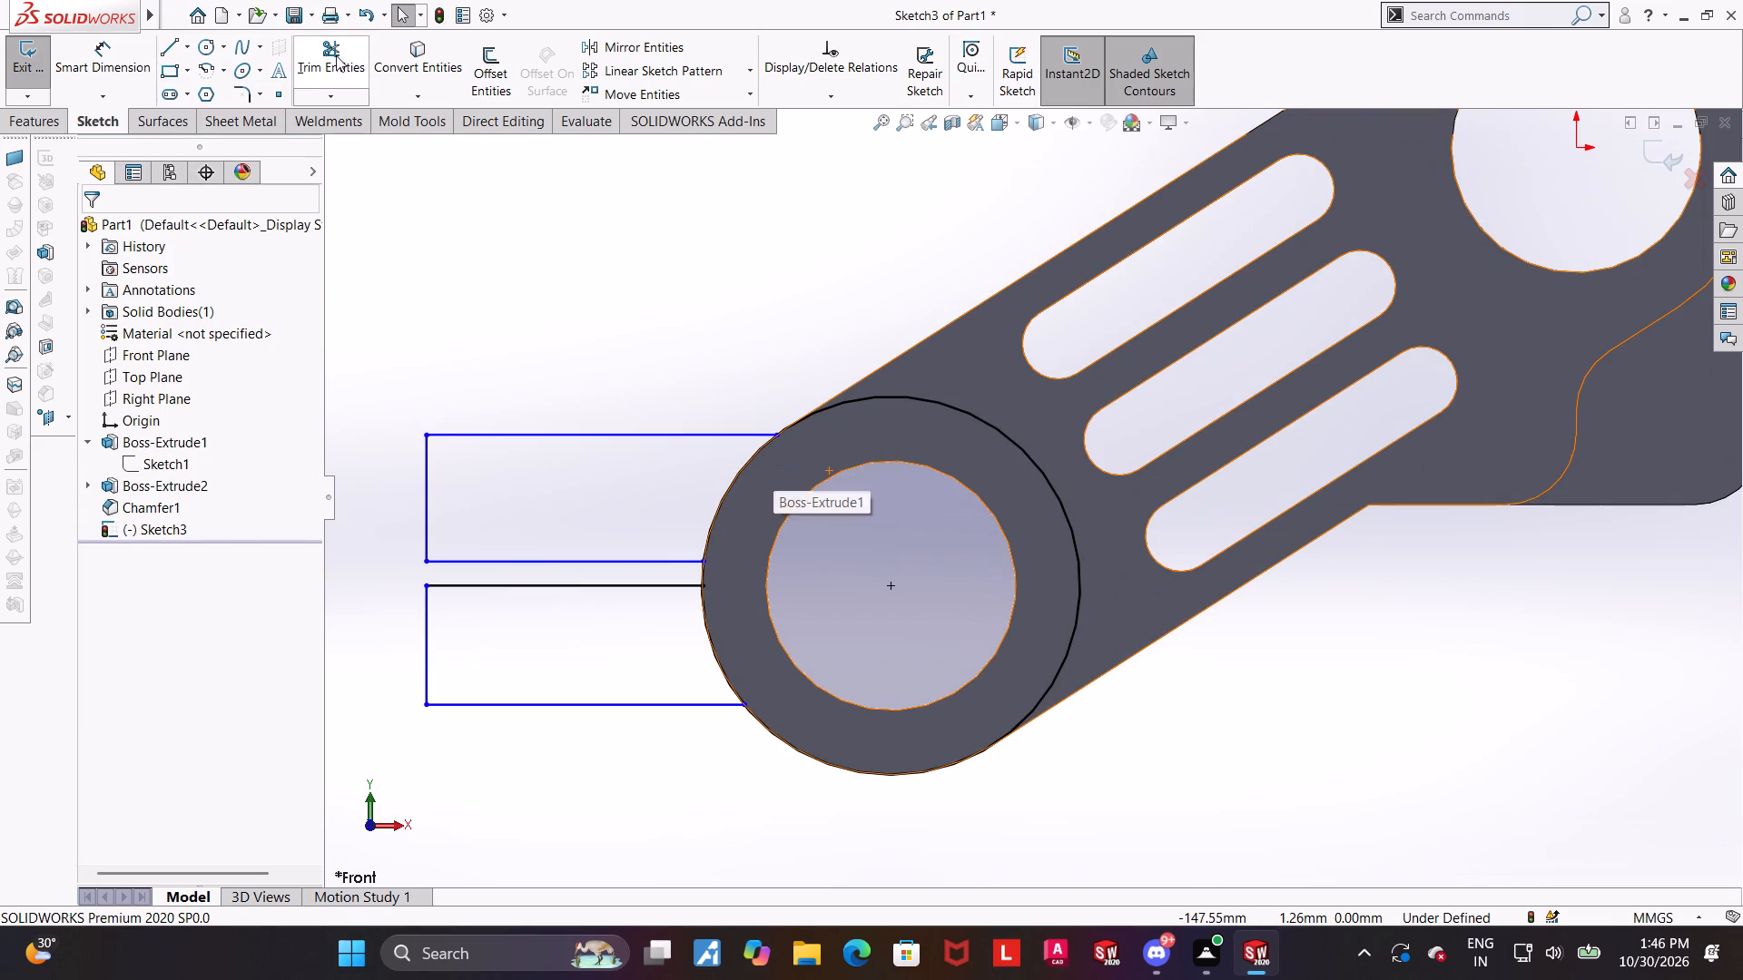
{"action": "left_click", "coordinate": [339, 51]}
{"action": "left_click_drag", "start_coordinate": [980, 479], "coordinate": [1124, 453]}
{"action": "scroll", "coordinate": [1085, 505], "scroll_direction": "up", "scroll_amount": 2}
{"action": "key", "text": "Escape"}
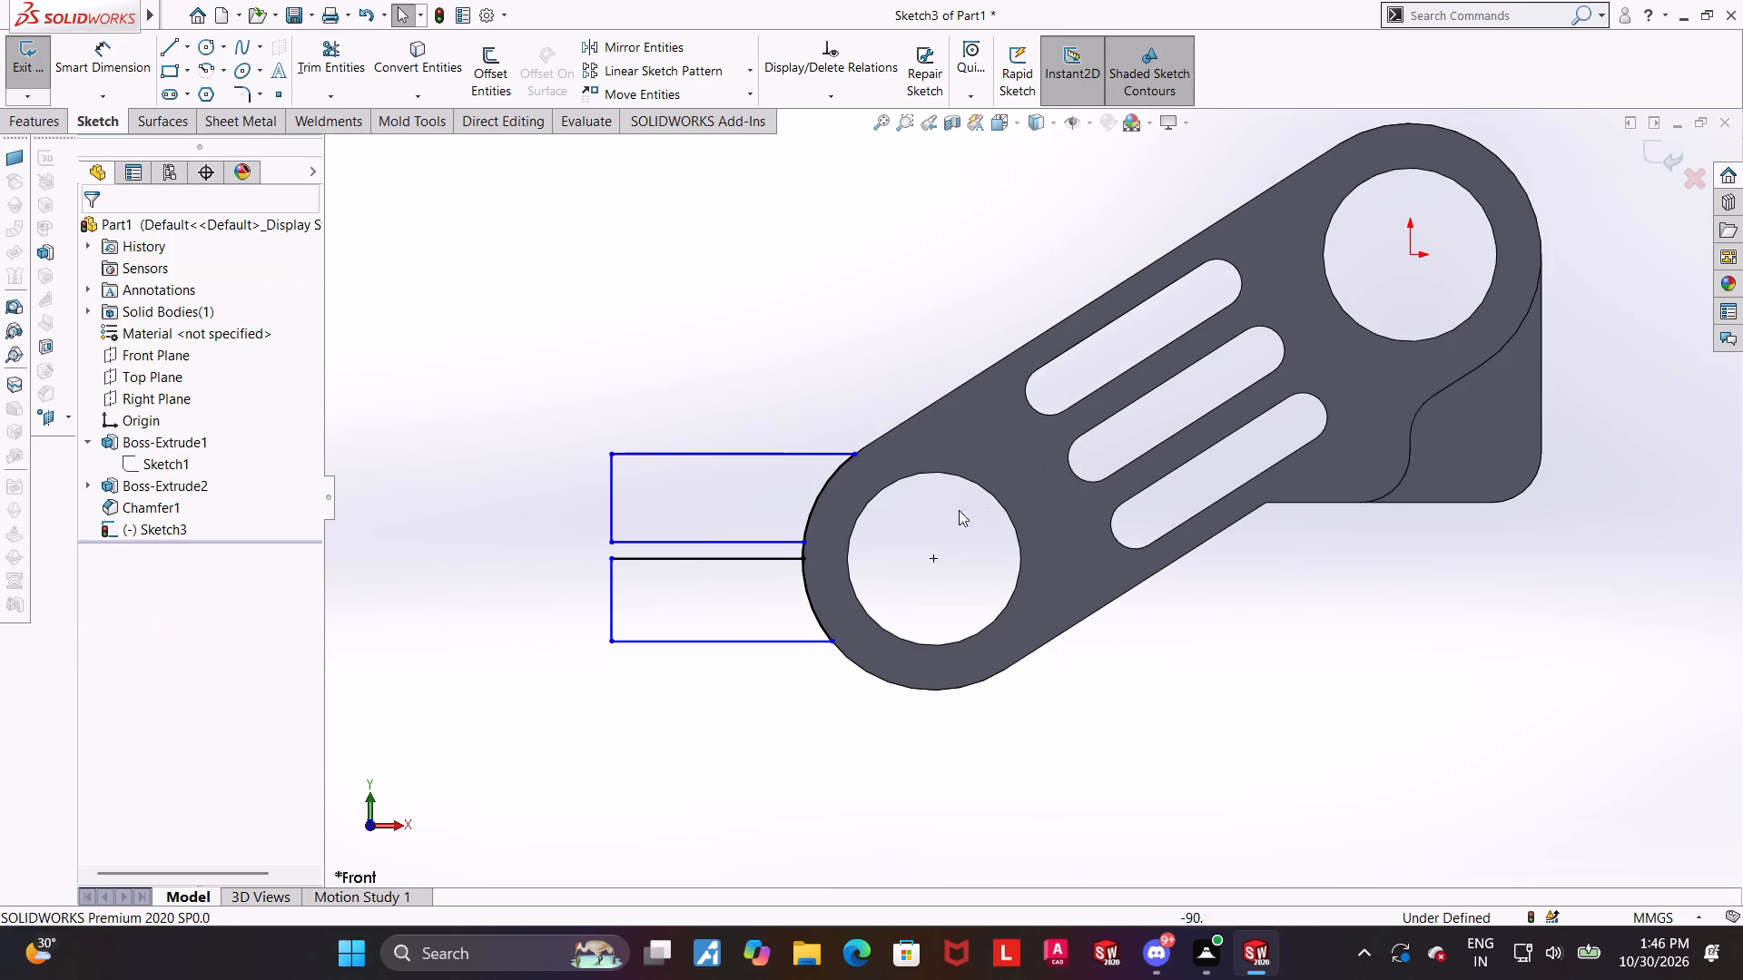
{"action": "scroll", "coordinate": [887, 541], "scroll_direction": "down", "scroll_amount": 2}
{"action": "key", "text": "Escape"}
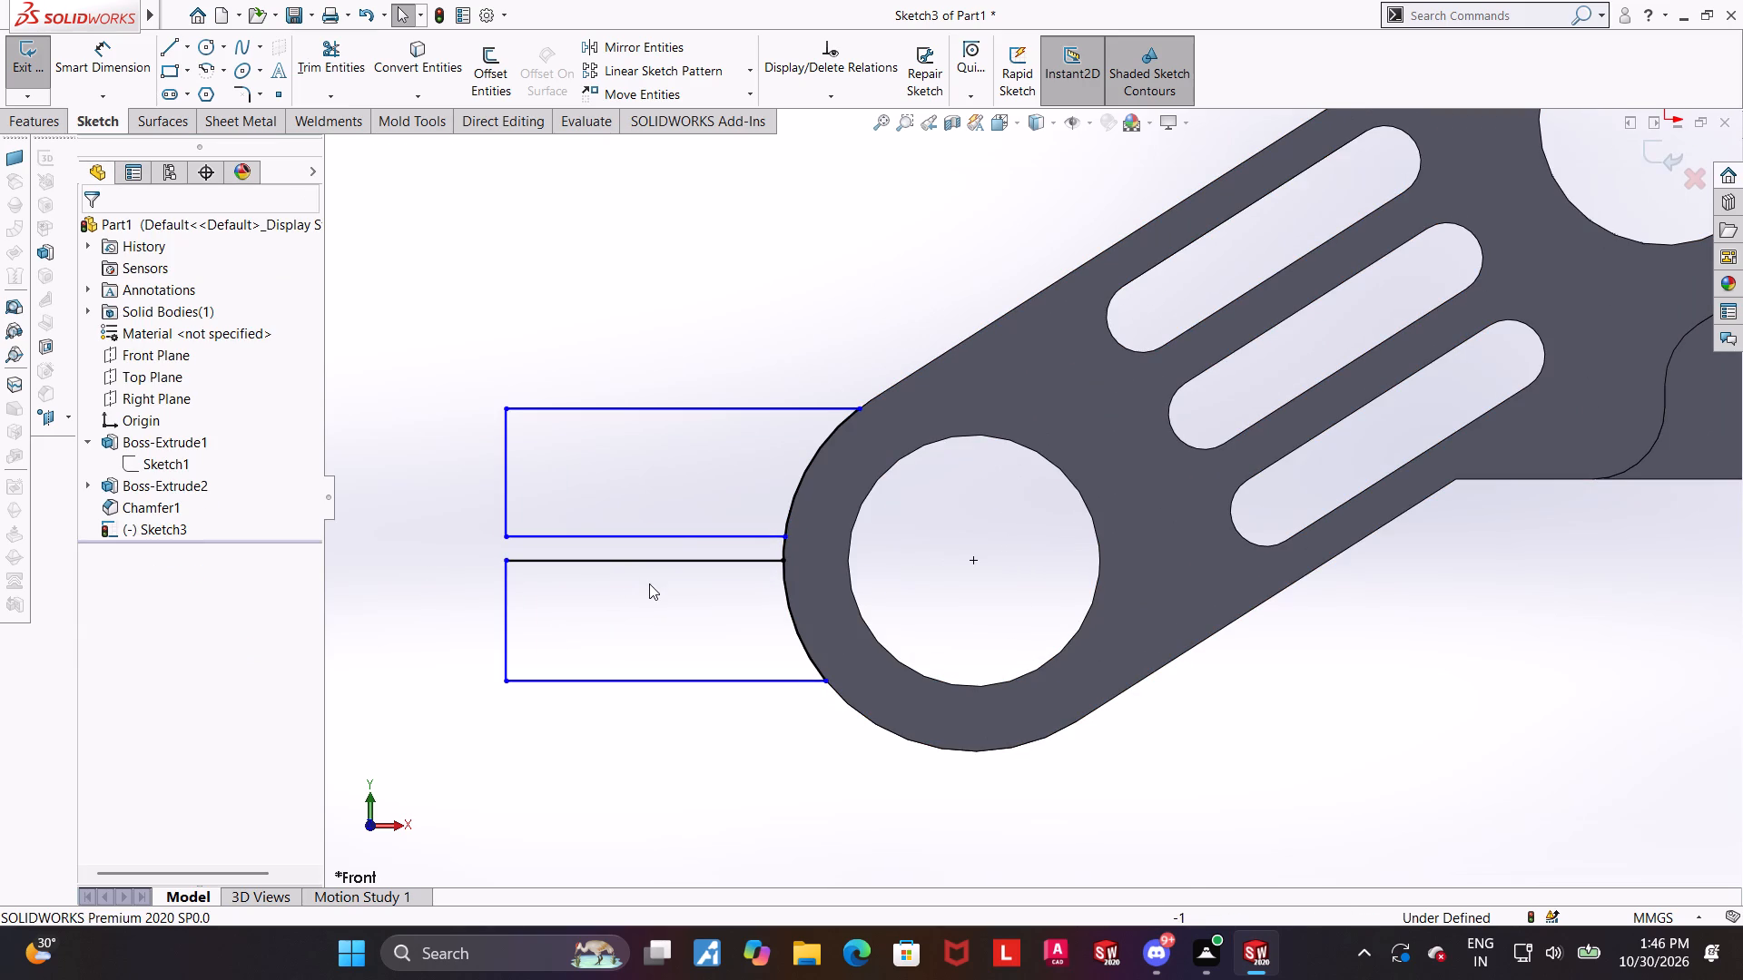
Delete the relations tying the inner endpoint of the lower tab's upper line to the arc.
{"action": "left_click", "coordinate": [767, 732]}
{"action": "left_click_drag", "start_coordinate": [765, 557], "coordinate": [763, 632]}
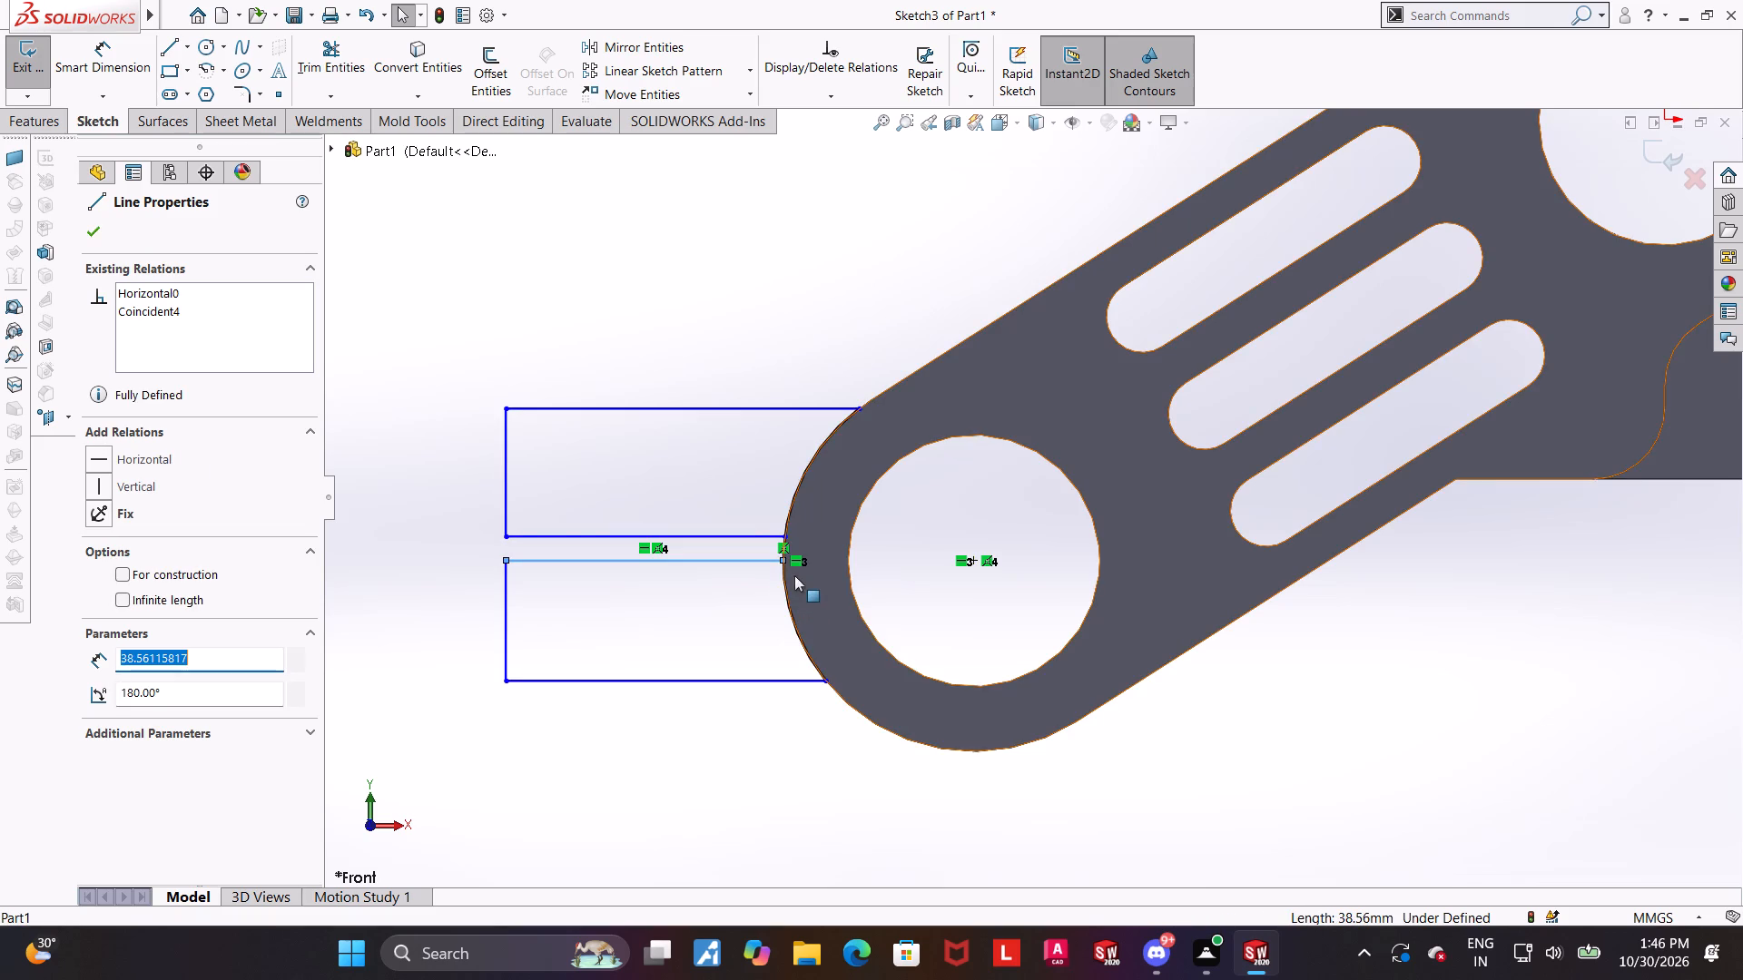
{"action": "right_click", "coordinate": [797, 563]}
{"action": "double_click", "coordinate": [825, 802]}
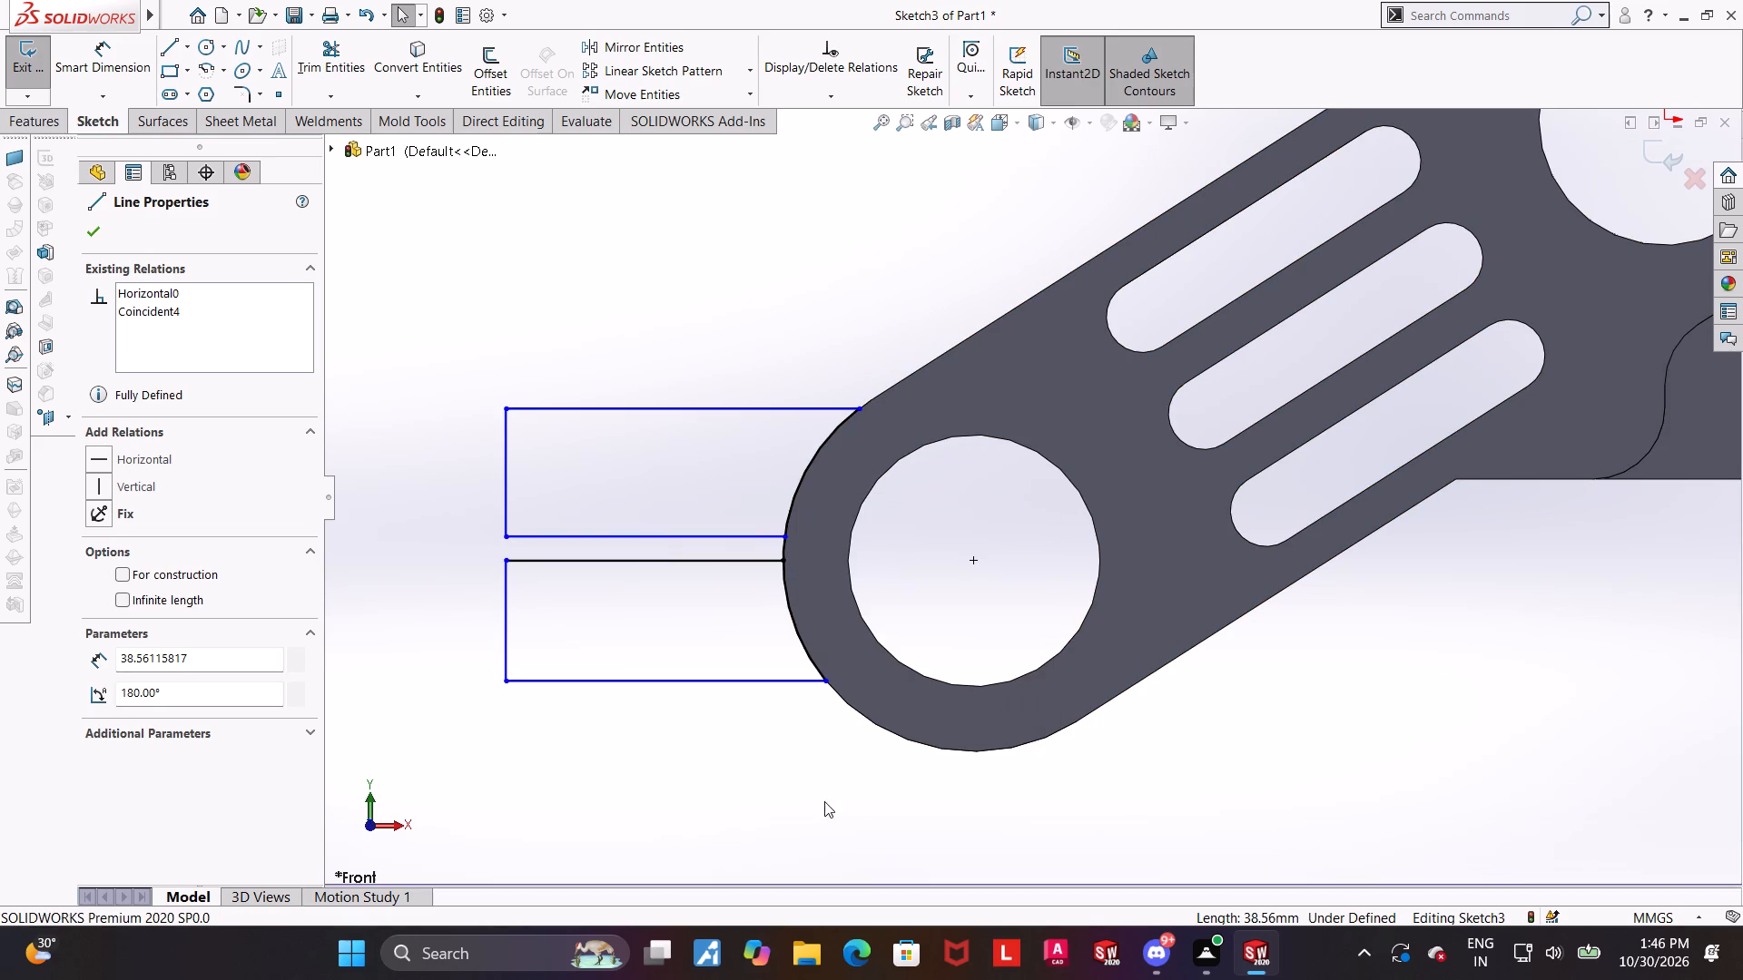
{"action": "left_click_drag", "start_coordinate": [760, 562], "coordinate": [762, 622]}
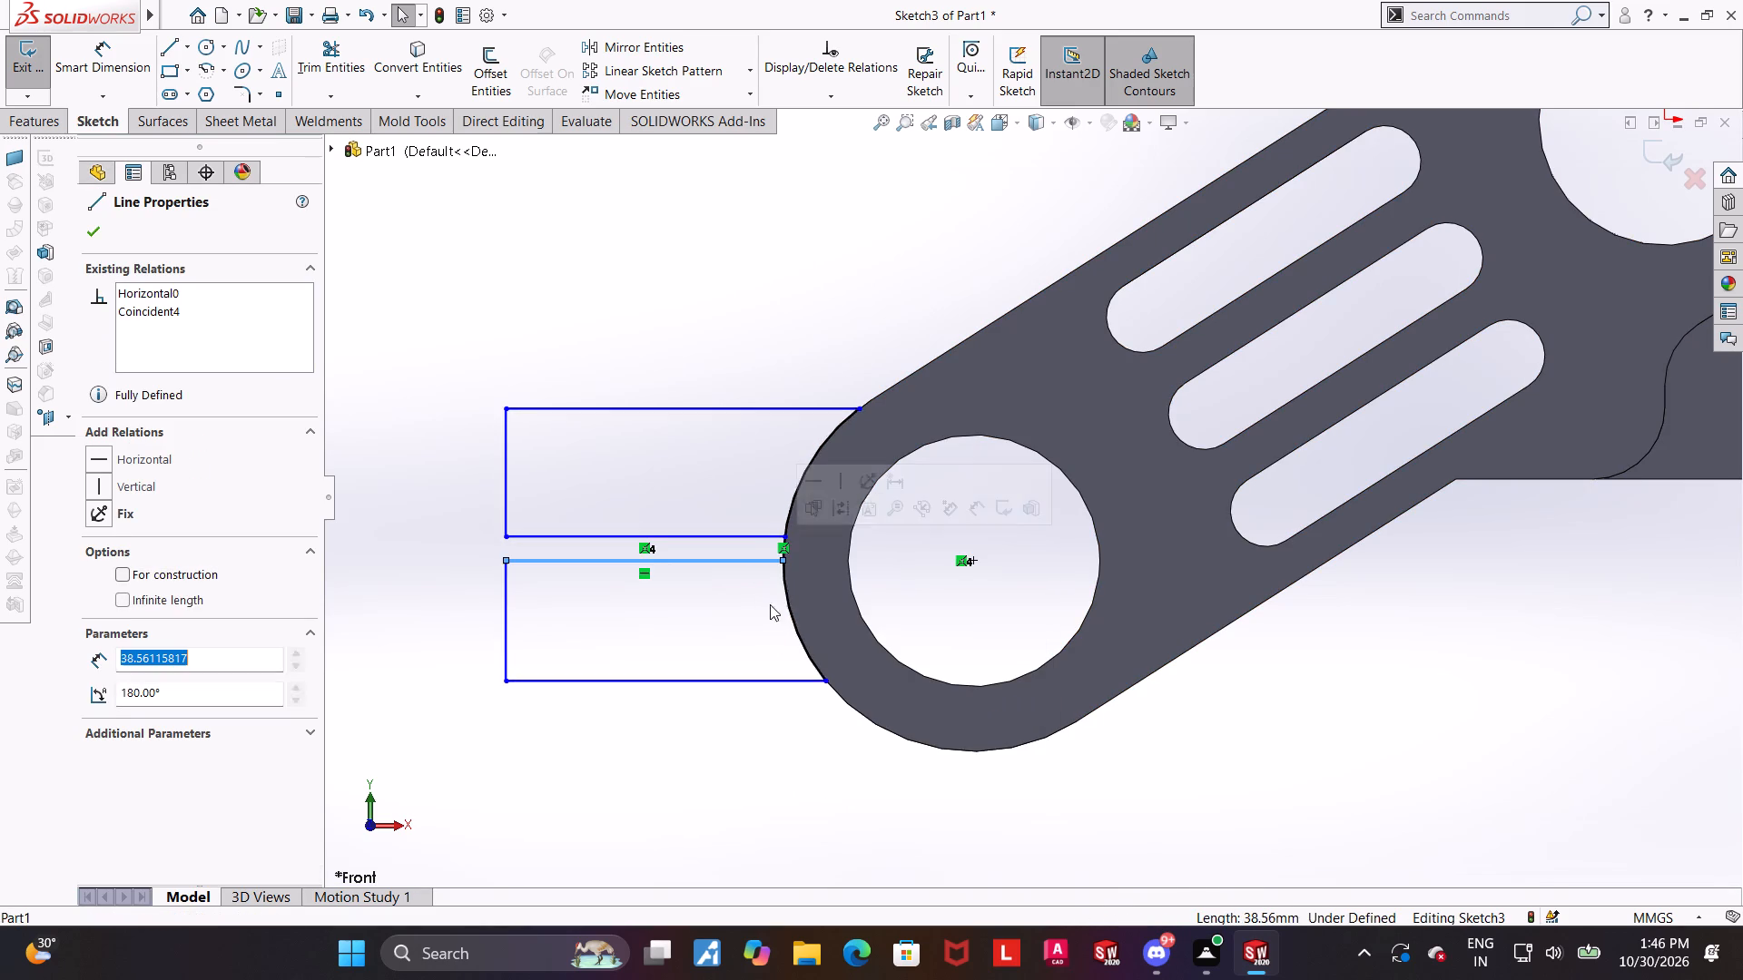
{"action": "right_click", "coordinate": [783, 545]}
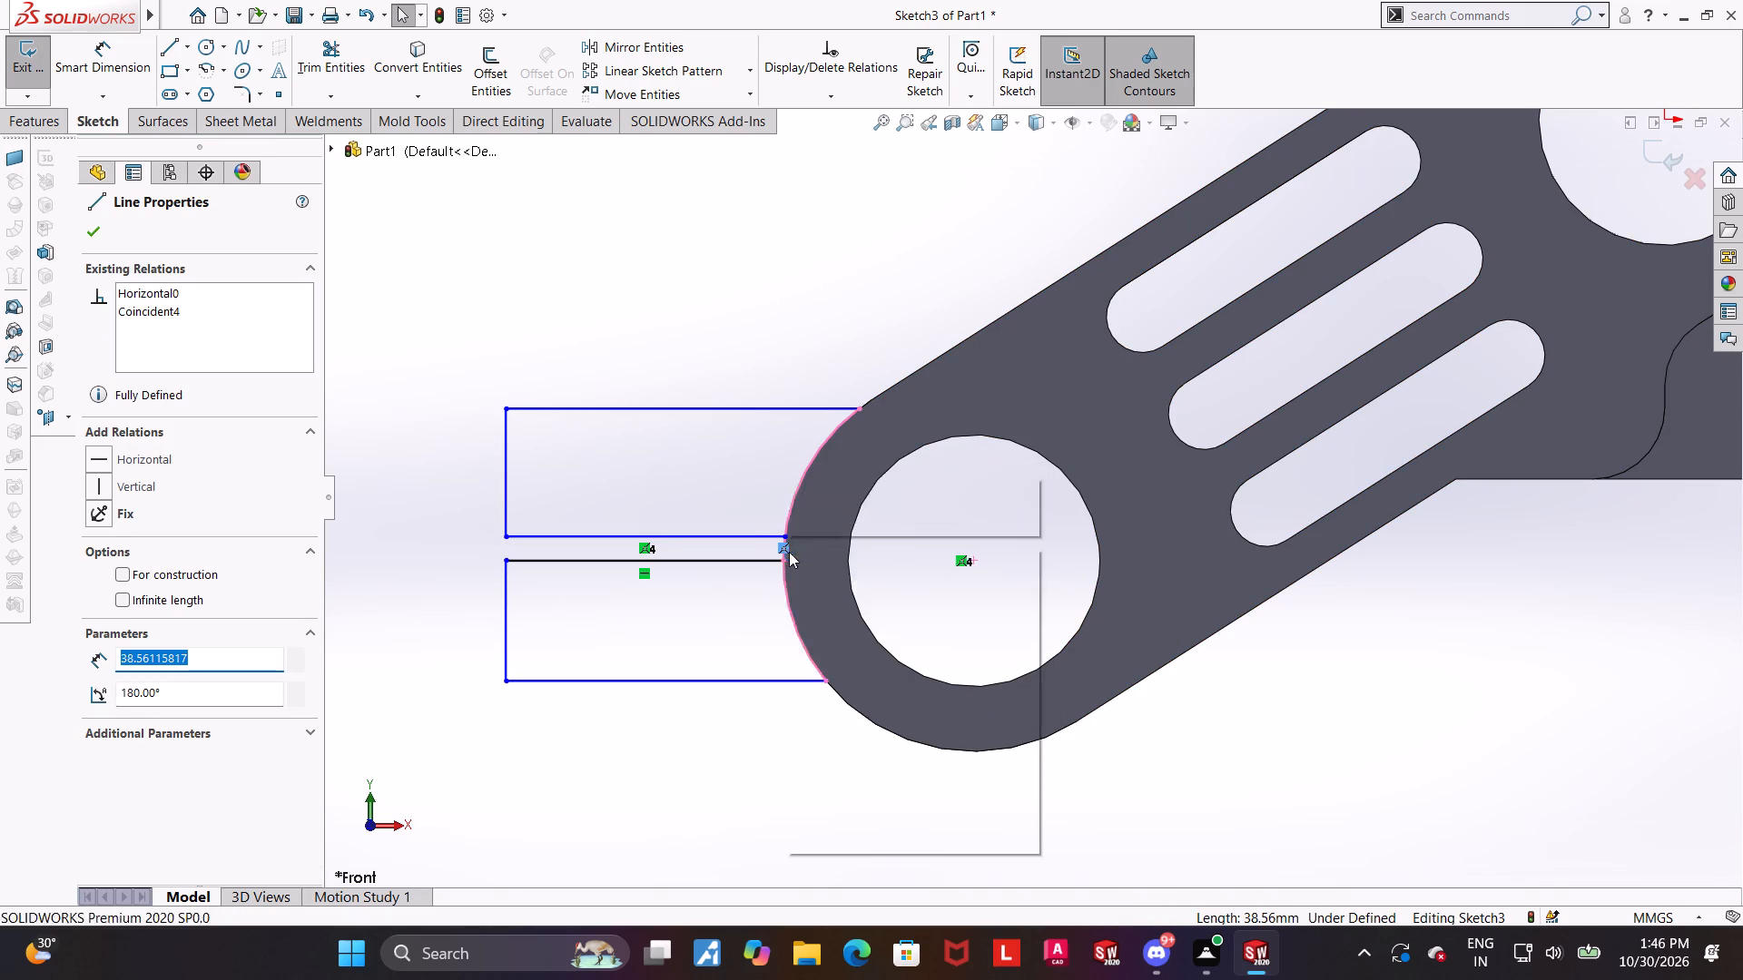
{"action": "left_click", "coordinate": [828, 785]}
{"action": "left_click", "coordinate": [772, 658]}
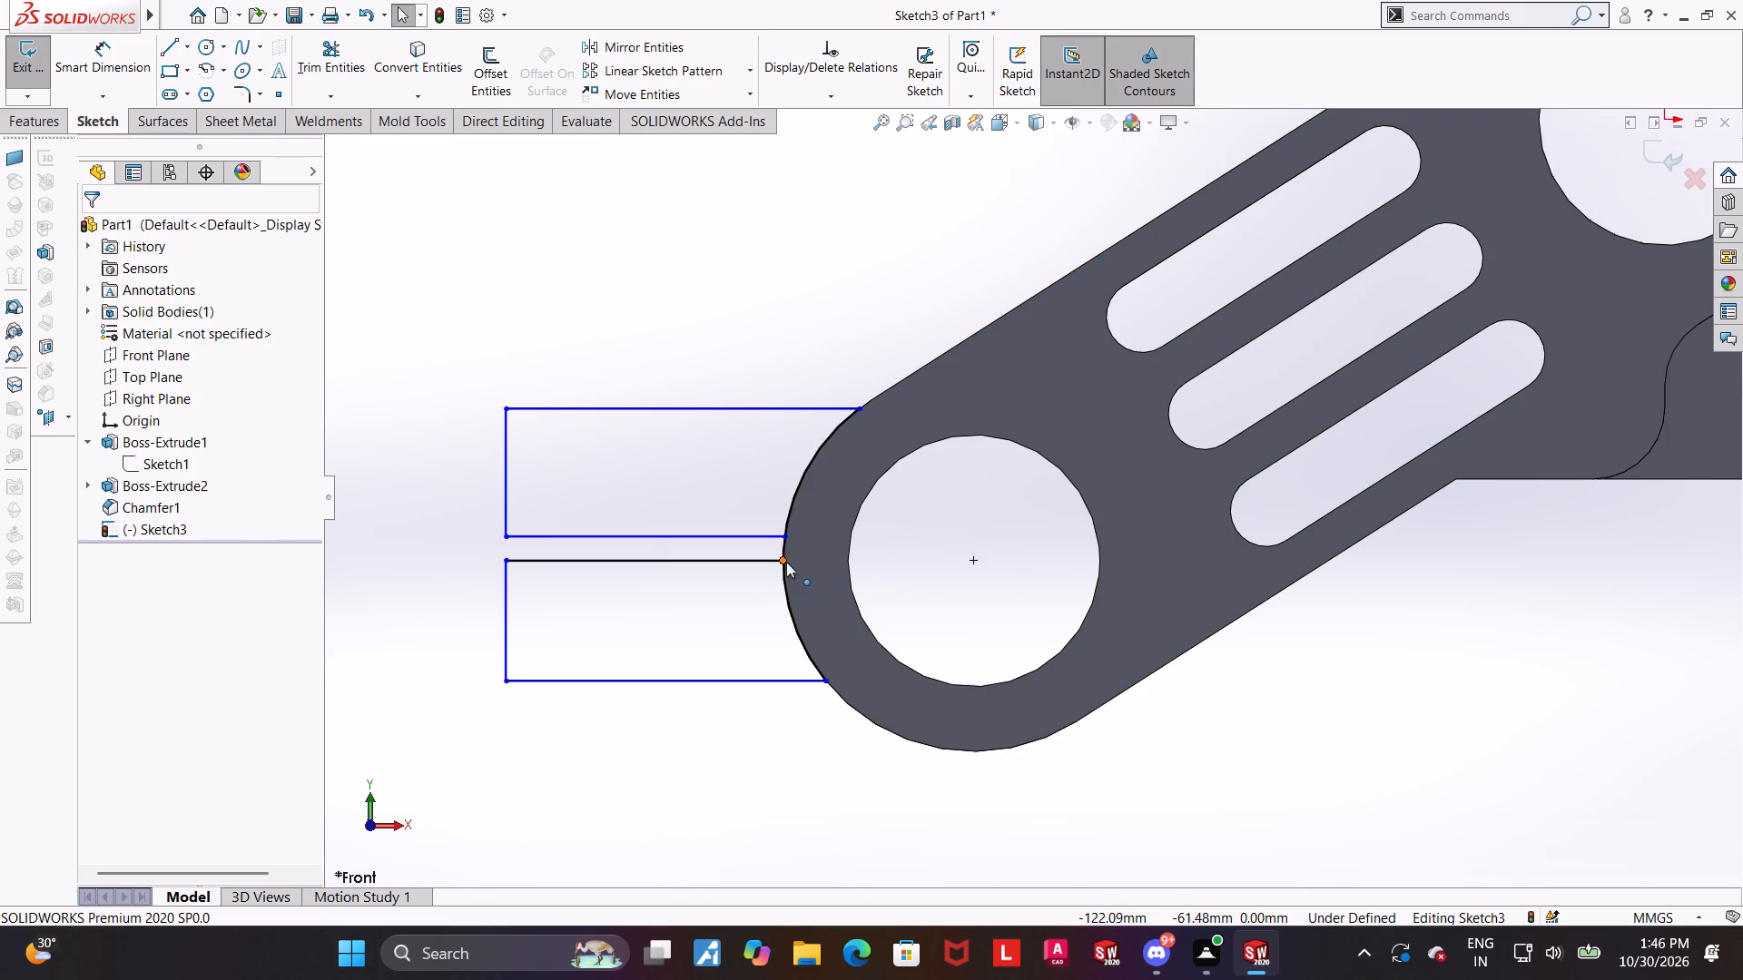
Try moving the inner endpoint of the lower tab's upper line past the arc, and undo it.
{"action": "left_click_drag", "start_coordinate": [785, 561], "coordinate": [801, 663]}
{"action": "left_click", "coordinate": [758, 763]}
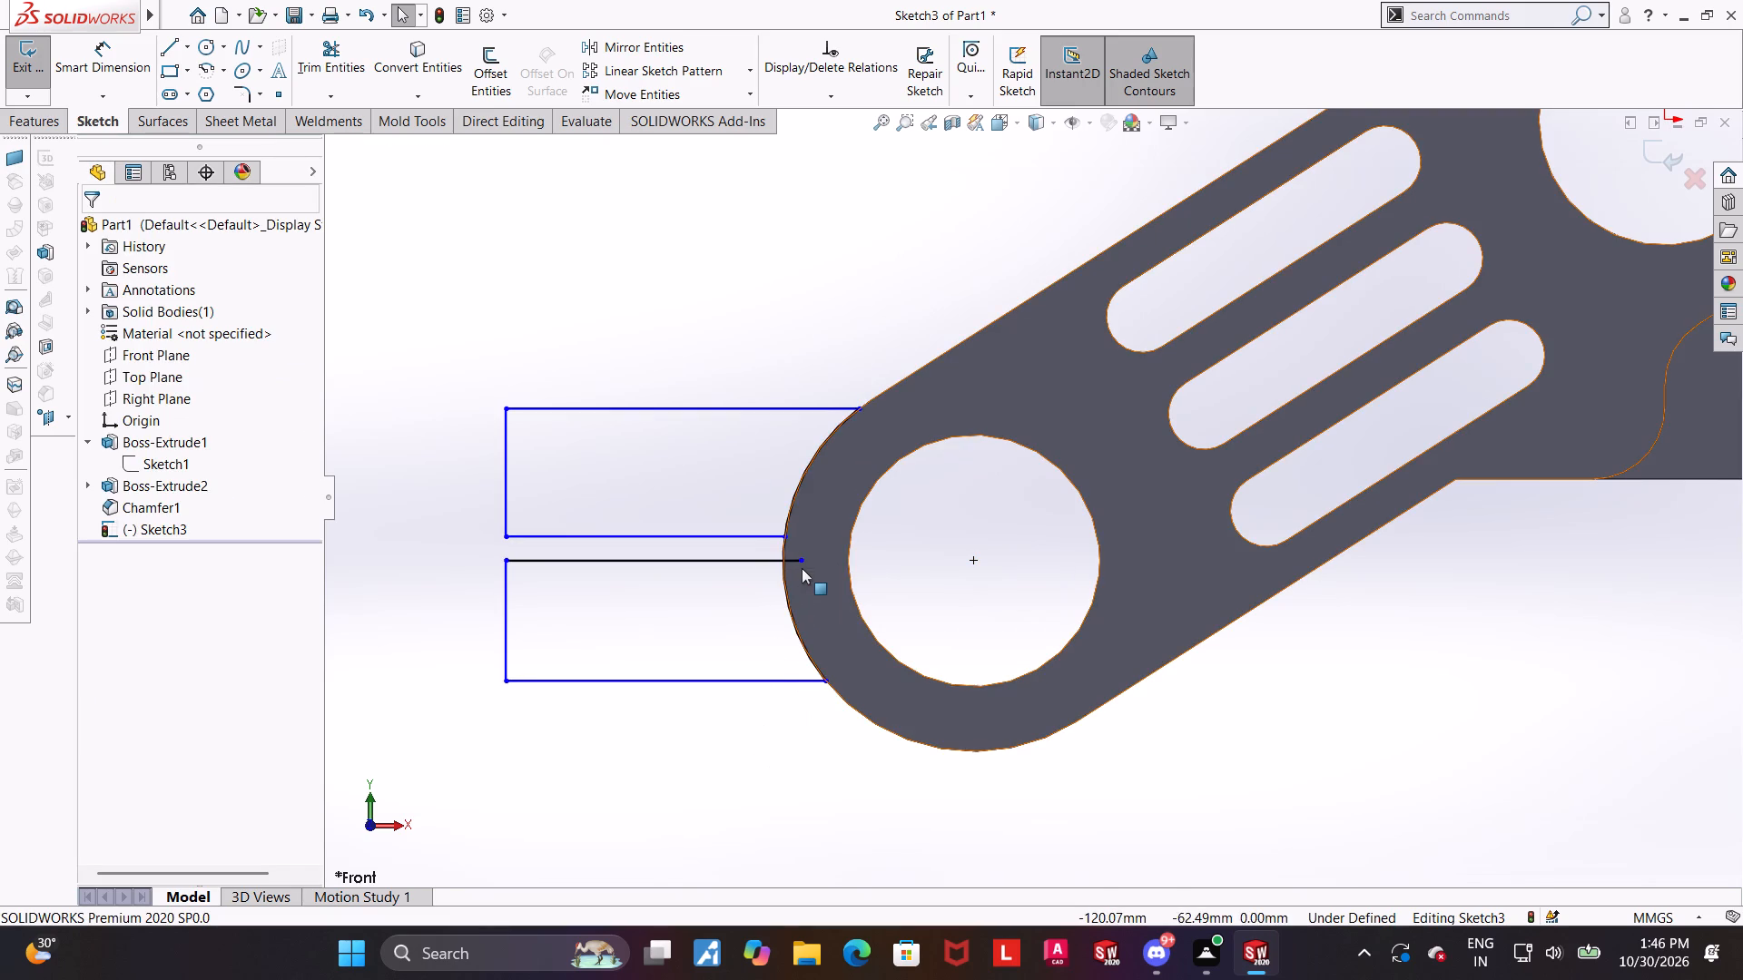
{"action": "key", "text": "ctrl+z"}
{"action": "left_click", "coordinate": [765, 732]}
Delete the lower tab's upper line's coincident relation with the hole centre, and move the line down to widen the gap between tabs.
{"action": "left_click_drag", "start_coordinate": [727, 560], "coordinate": [722, 657]}
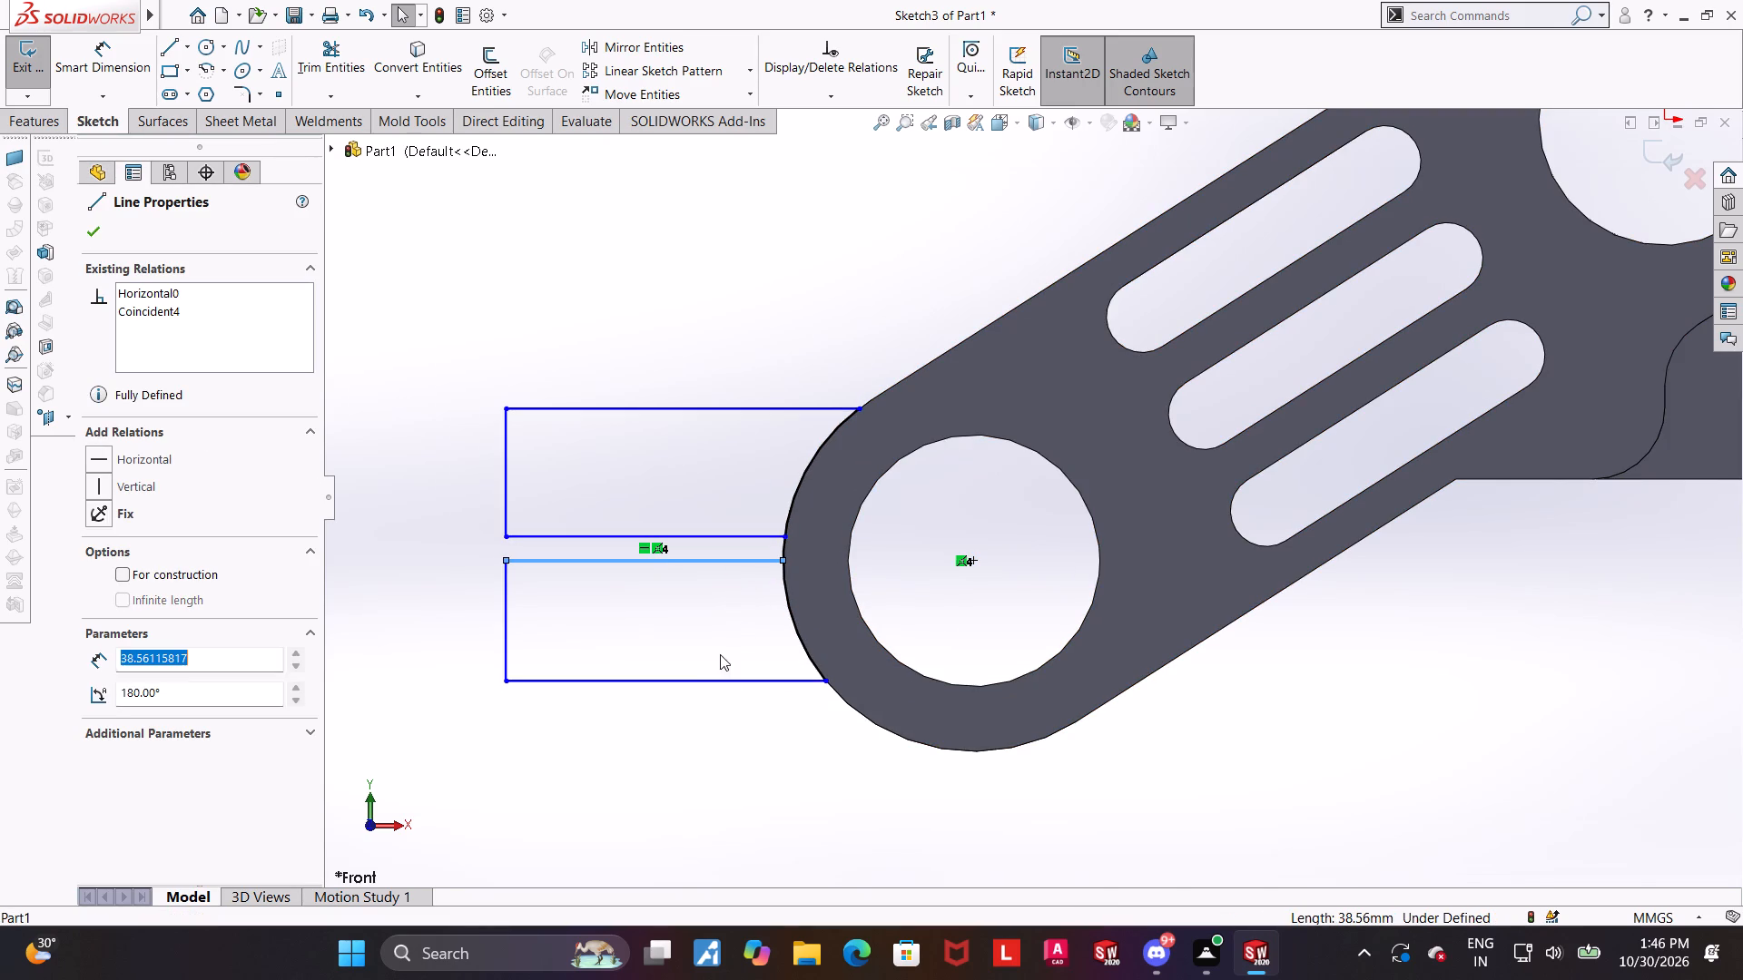
{"action": "right_click", "coordinate": [960, 560]}
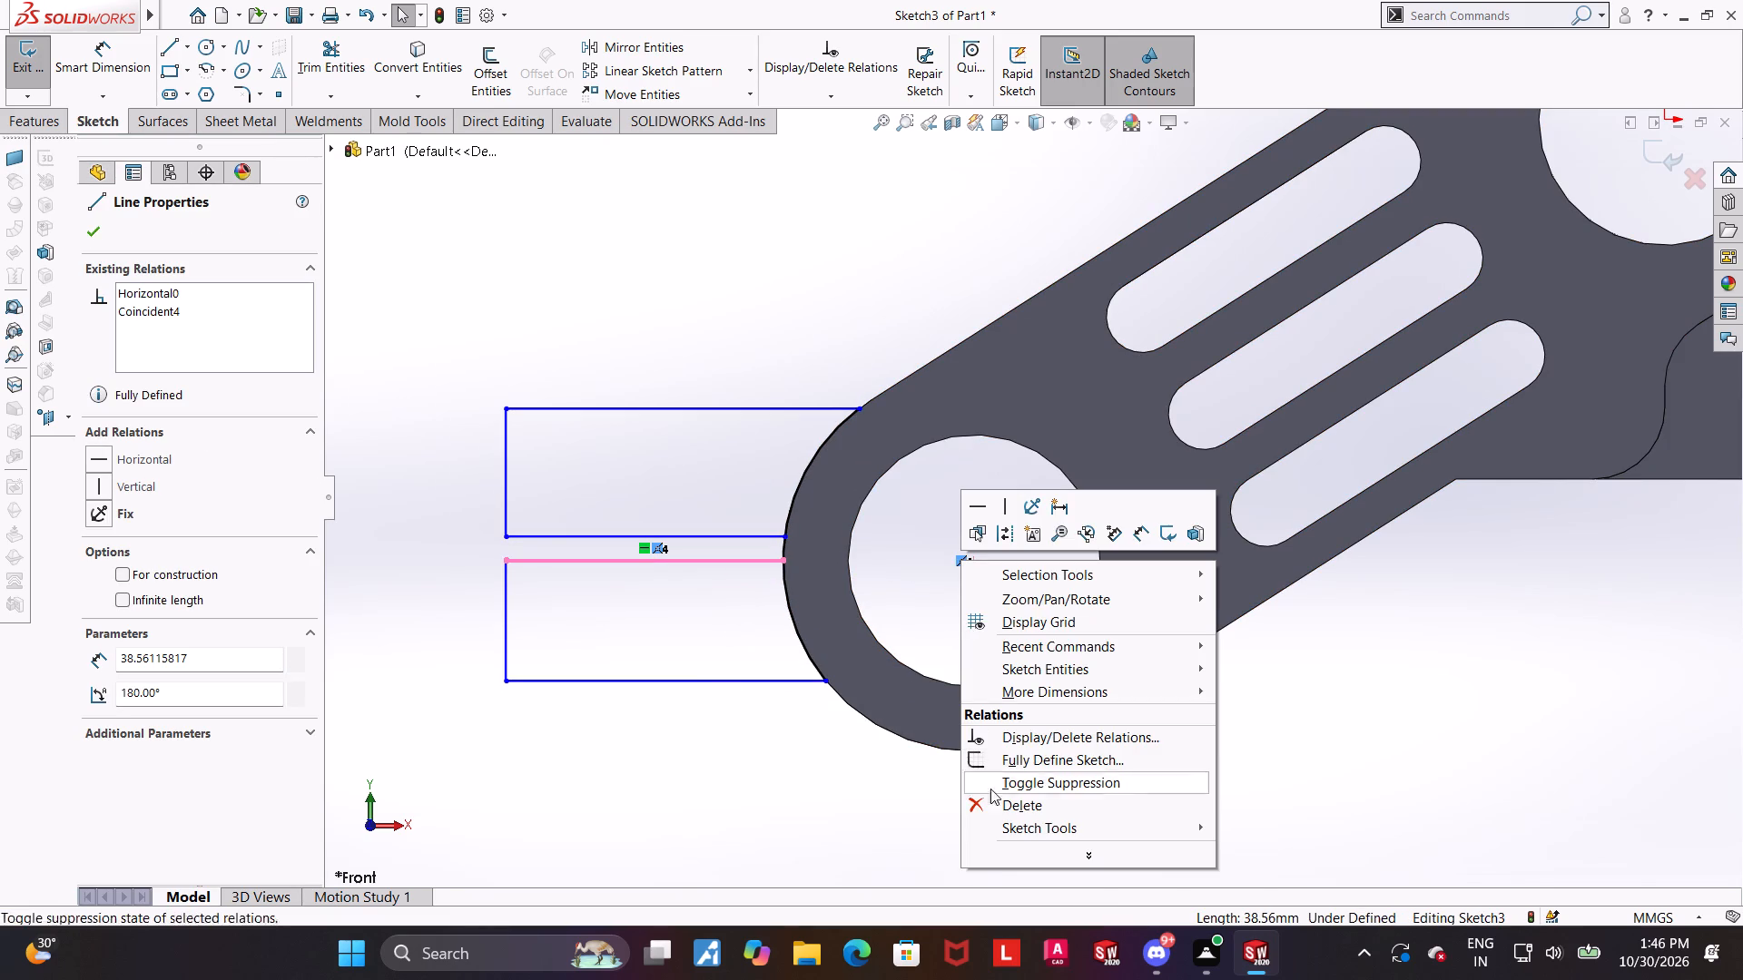
{"action": "left_click", "coordinate": [992, 799]}
{"action": "left_click", "coordinate": [742, 770]}
{"action": "left_click_drag", "start_coordinate": [705, 561], "coordinate": [704, 591]}
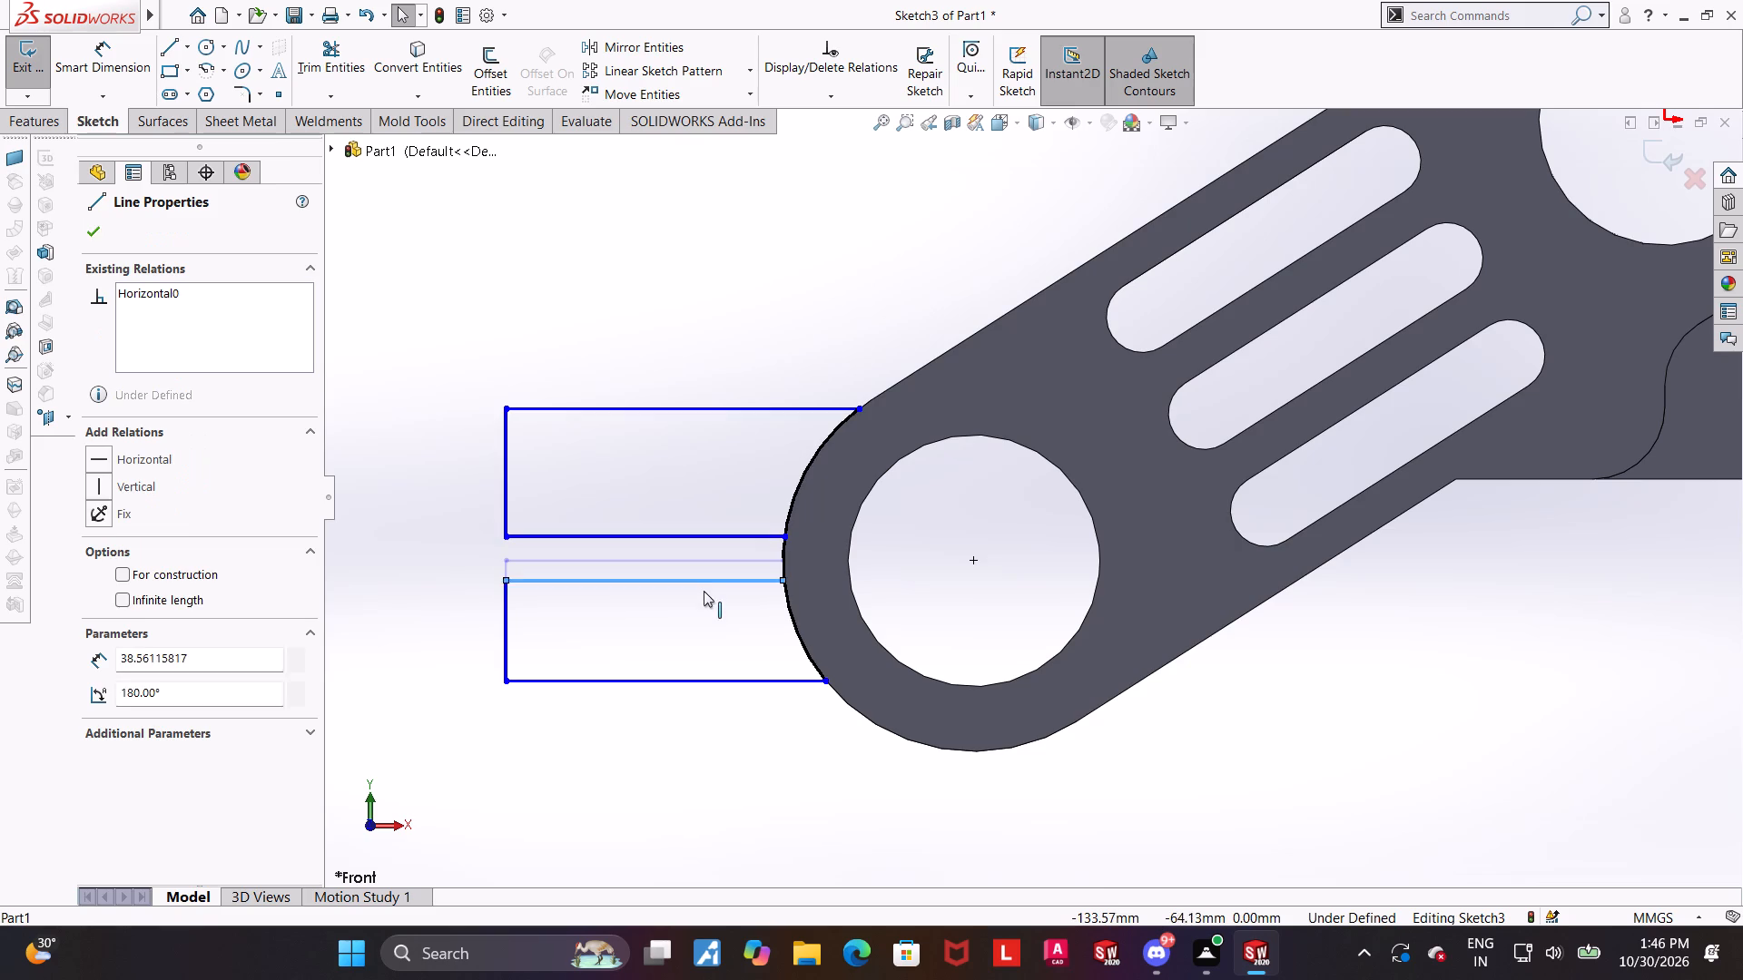
{"action": "left_click_drag", "start_coordinate": [704, 591], "coordinate": [704, 589]}
{"action": "left_click", "coordinate": [741, 621]}
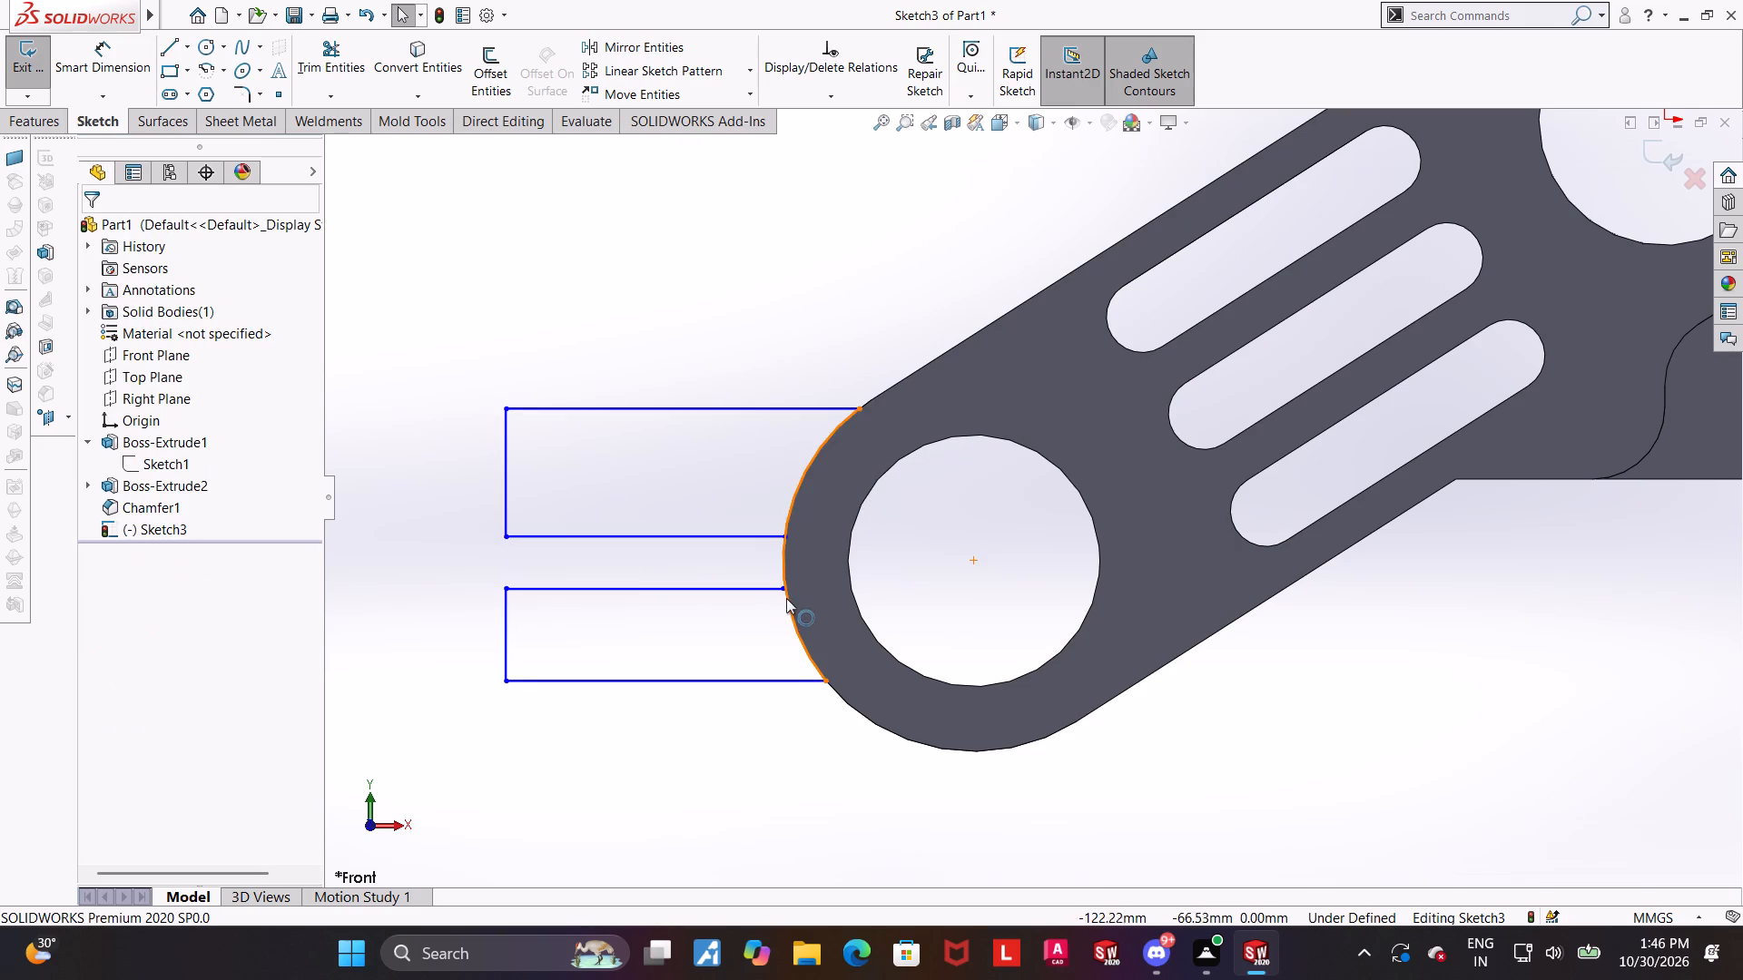
Make the inner endpoint of the lower tab's upper line coincident with the arc.
{"action": "left_click", "coordinate": [783, 591], "text": "ctrl"}
{"action": "left_click", "coordinate": [785, 601], "text": "ctrl"}
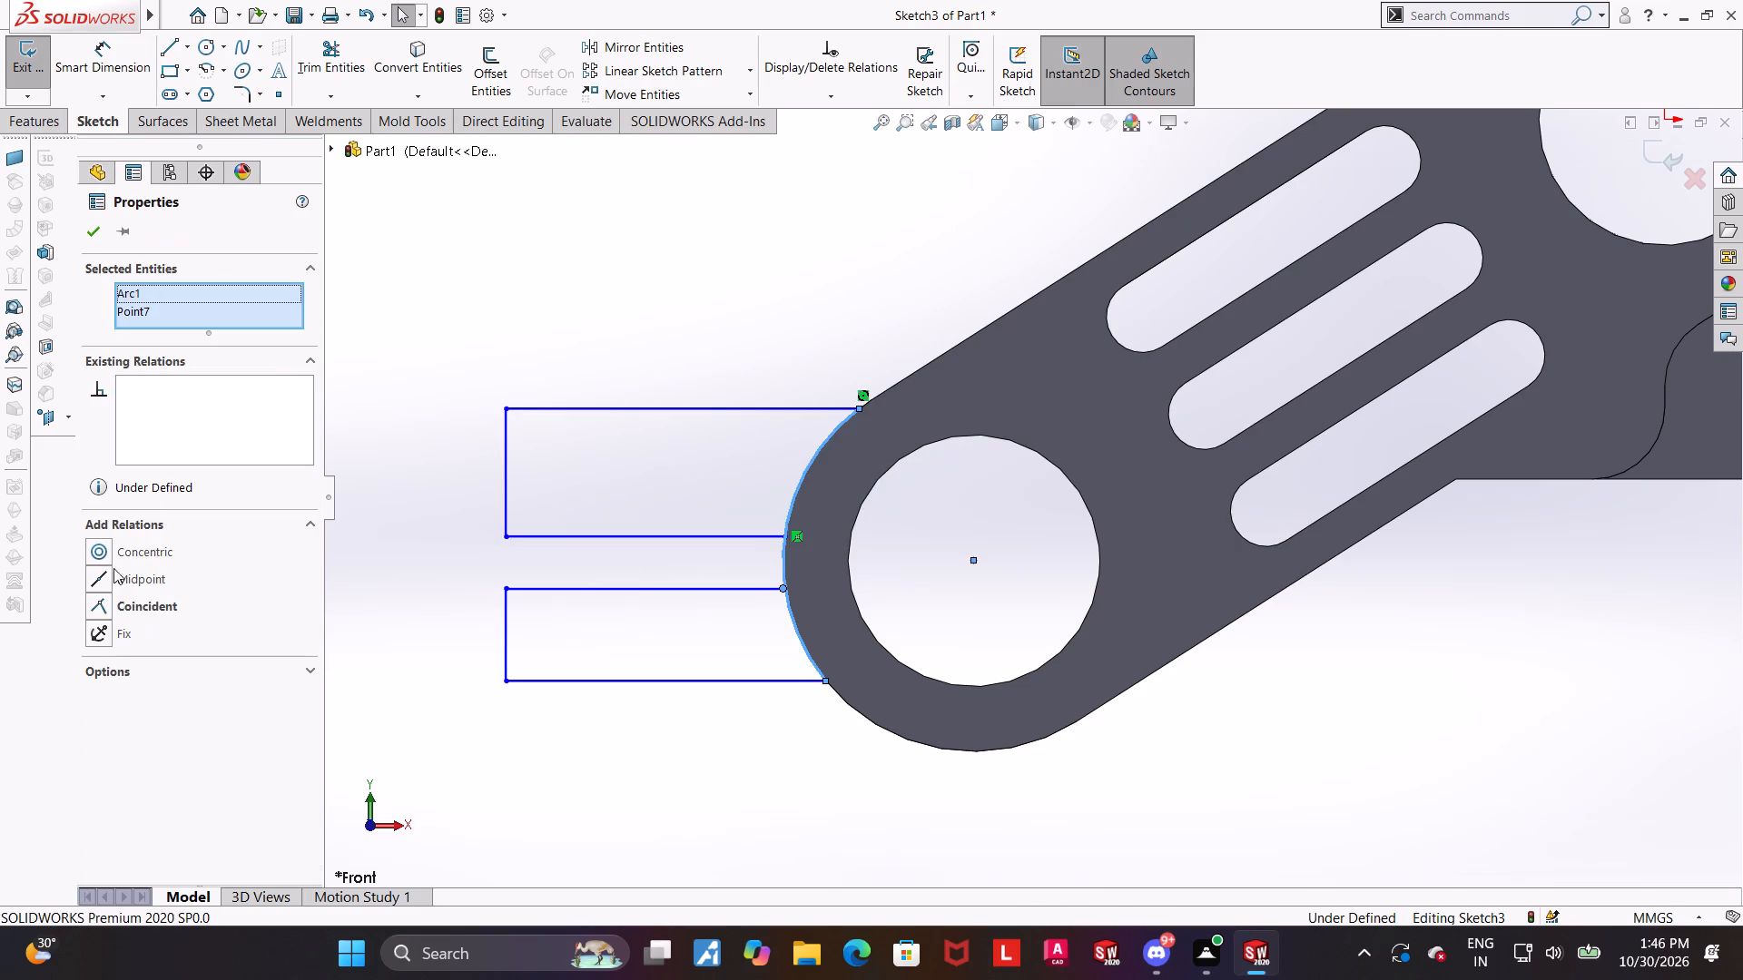
{"action": "left_click", "coordinate": [97, 601]}
{"action": "left_click", "coordinate": [529, 714]}
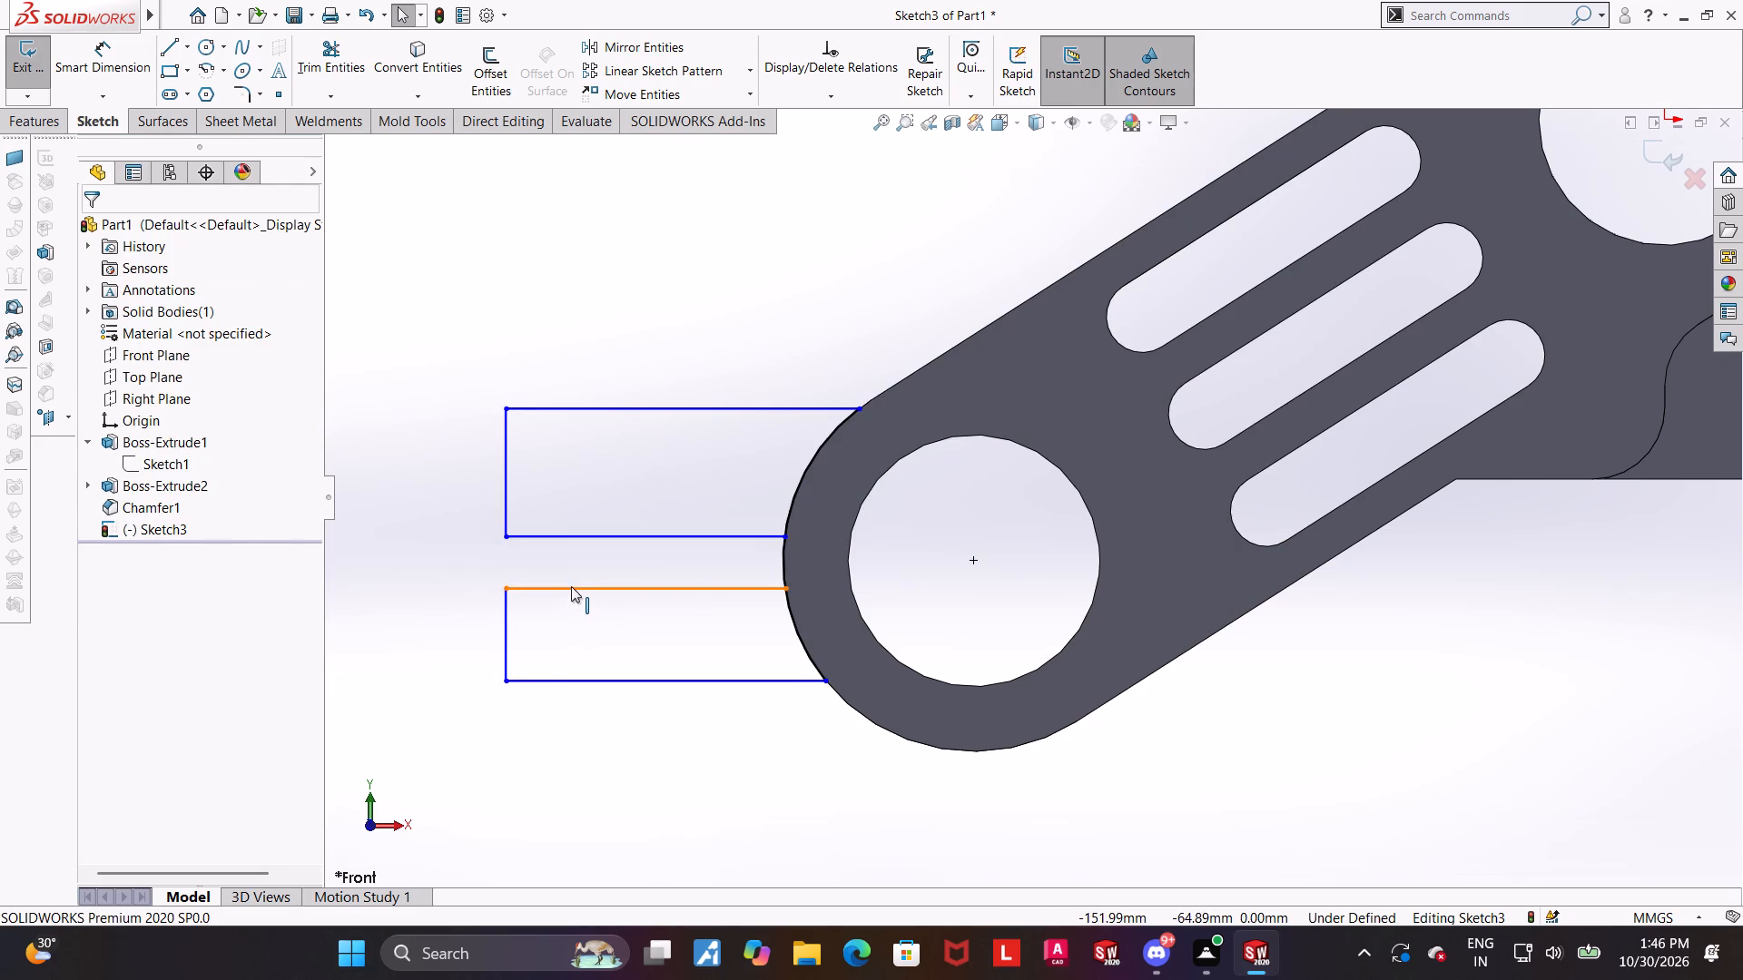
{"action": "left_click", "coordinate": [571, 586]}
{"action": "left_click", "coordinate": [642, 723]}
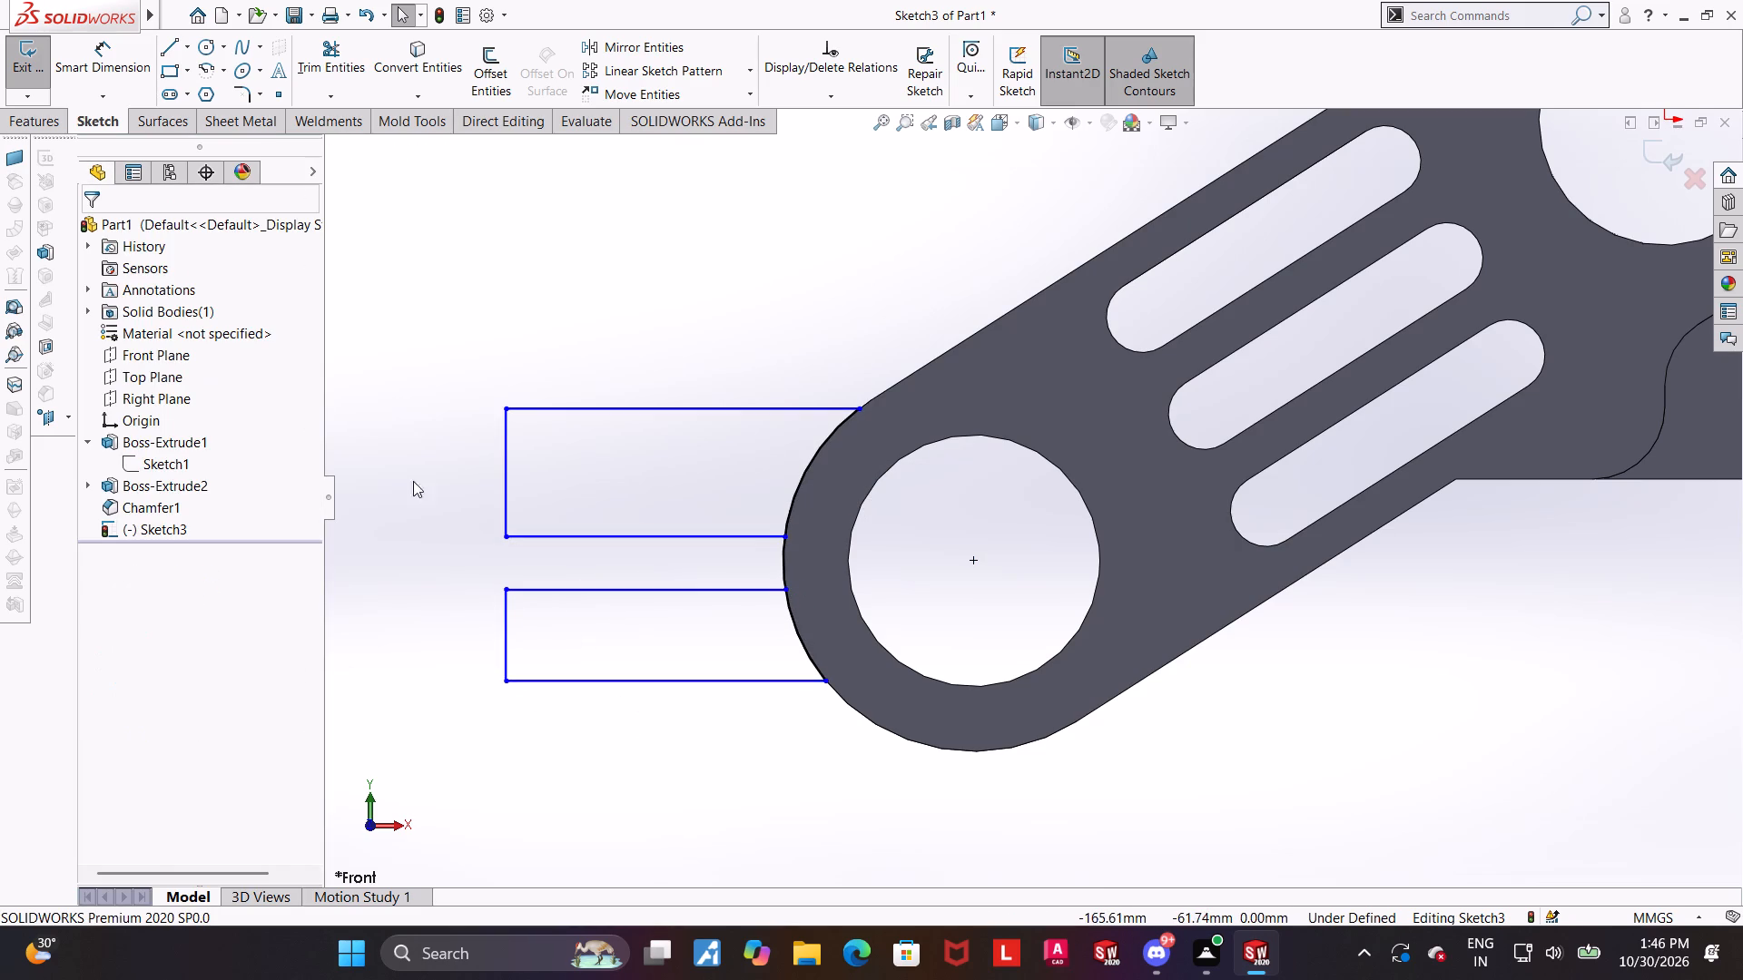
Dimension the upper tab's vertical outer edge at 20 mm.
{"action": "left_click", "coordinate": [95, 65]}
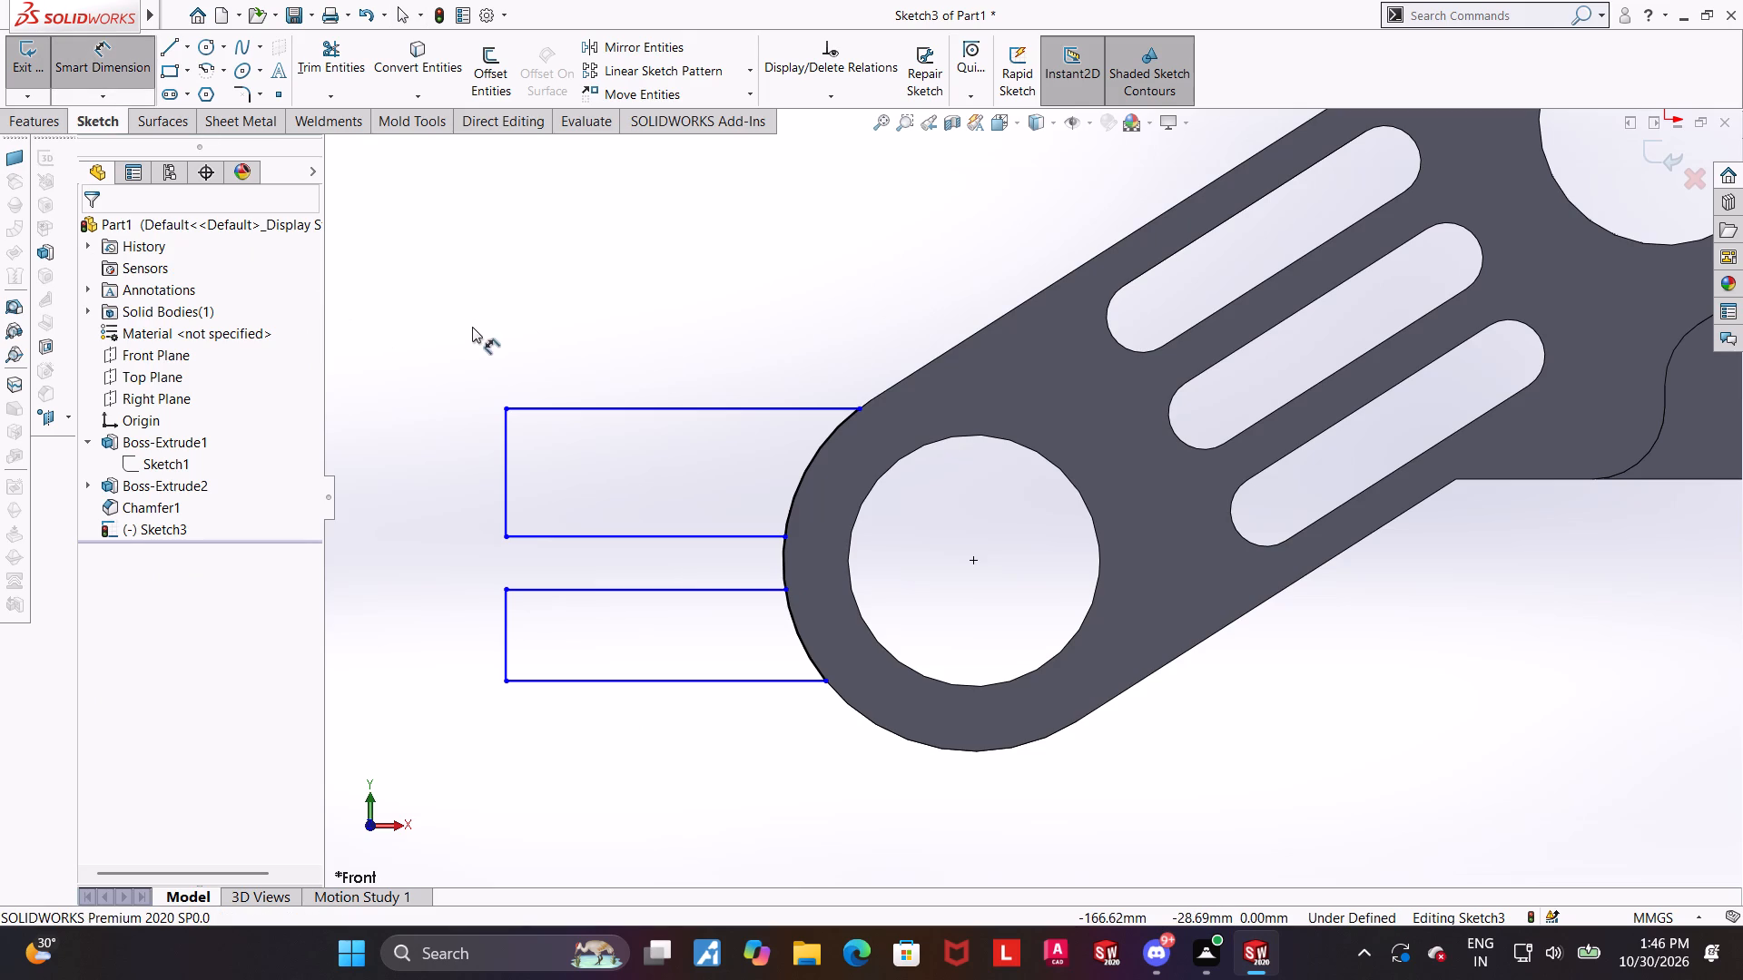
{"action": "left_click", "coordinate": [507, 448]}
{"action": "left_click", "coordinate": [457, 449]}
{"action": "type", "text": "20"}
{"action": "key", "text": "Return"}
{"action": "key", "text": "Escape"}
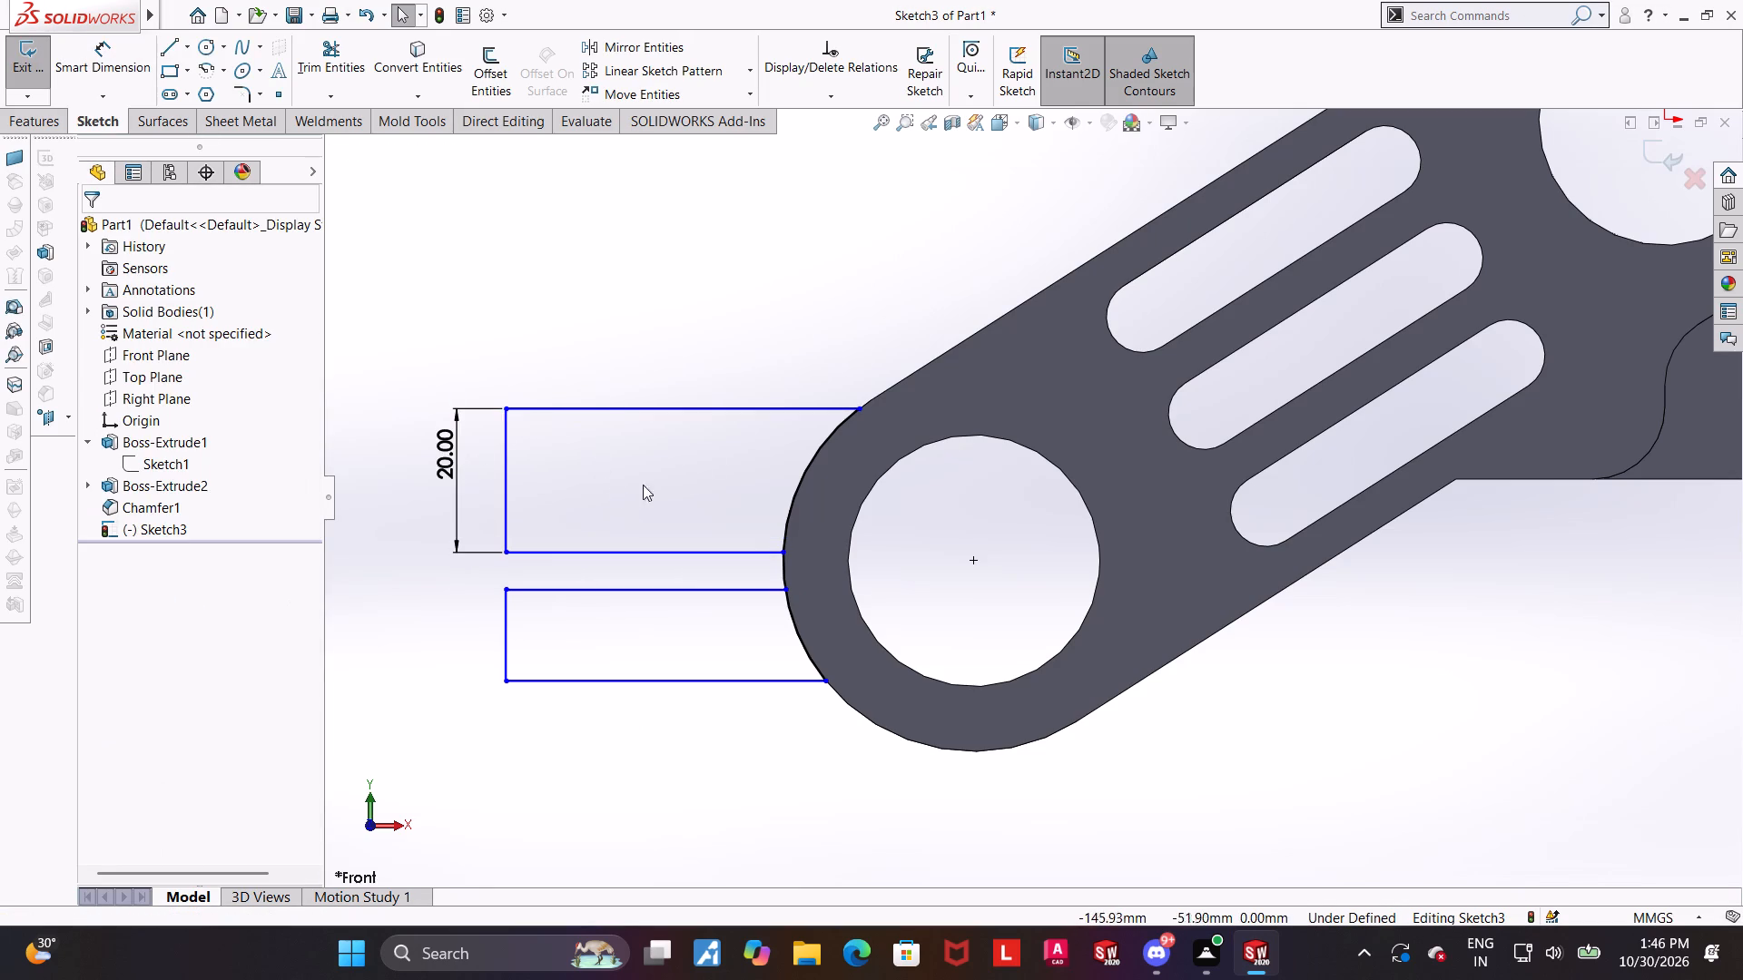
{"action": "left_click", "coordinate": [740, 327]}
Sketch a horizontal centerline about 65 mm long from the lower hole's centre out to the tabs' outer ends.
{"action": "left_click", "coordinate": [188, 47]}
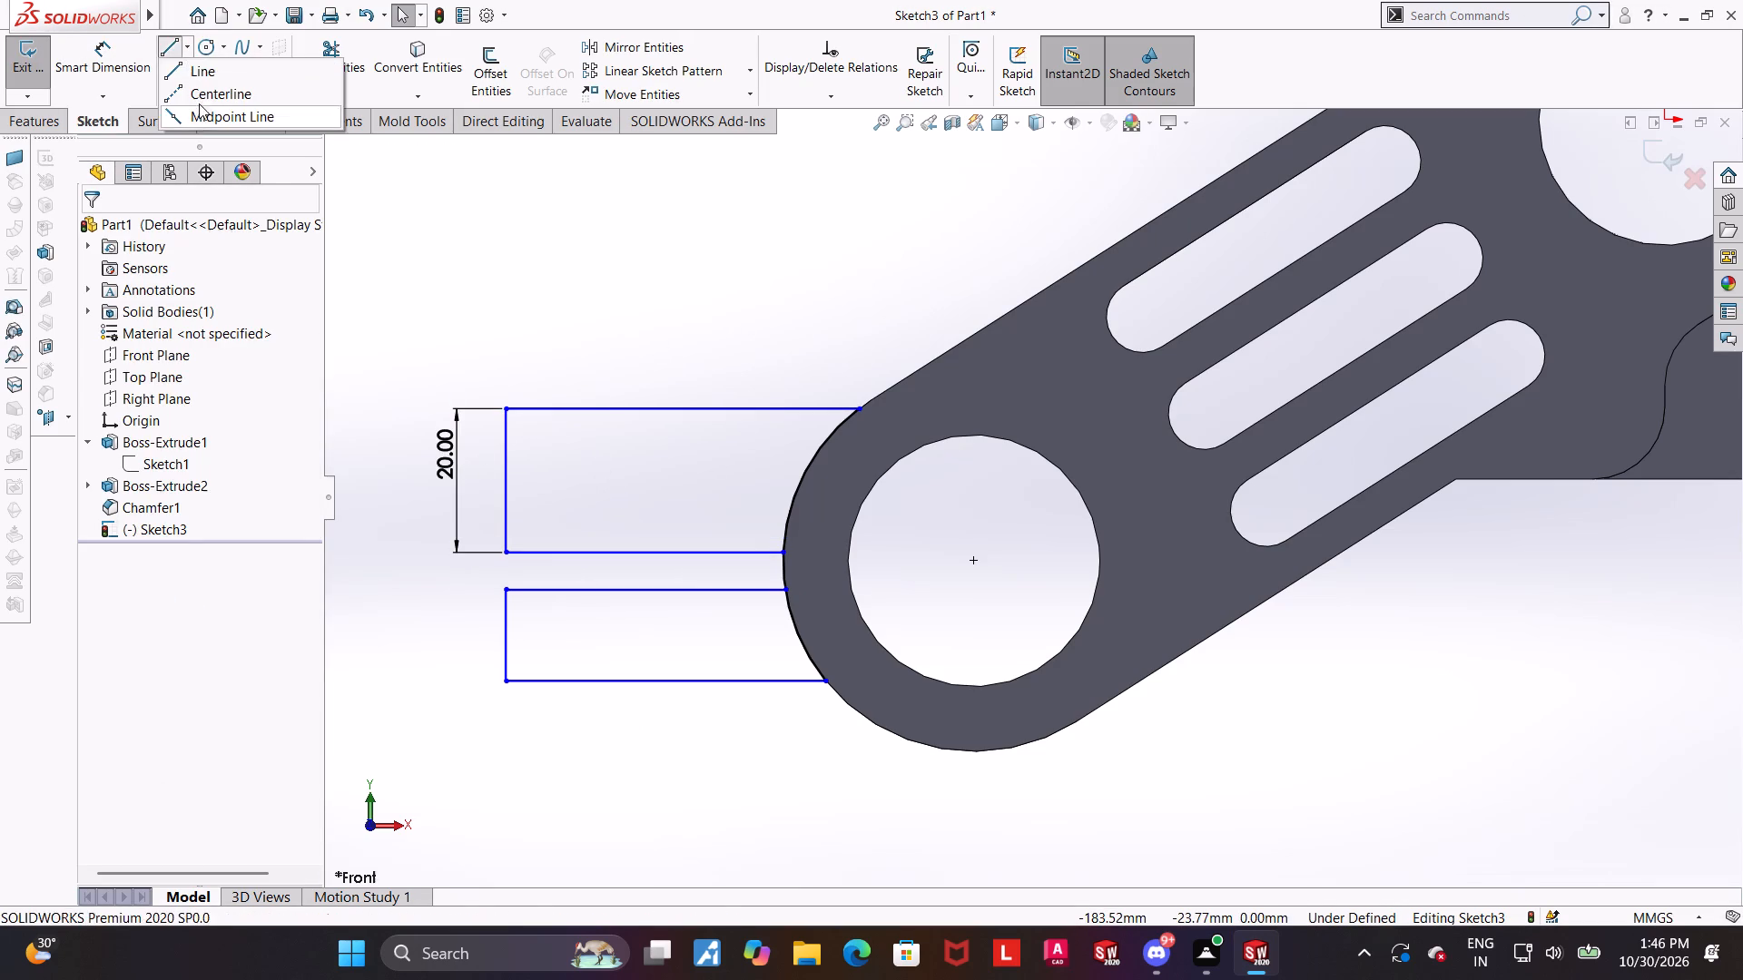
{"action": "left_click", "coordinate": [199, 100]}
{"action": "left_click", "coordinate": [972, 559]}
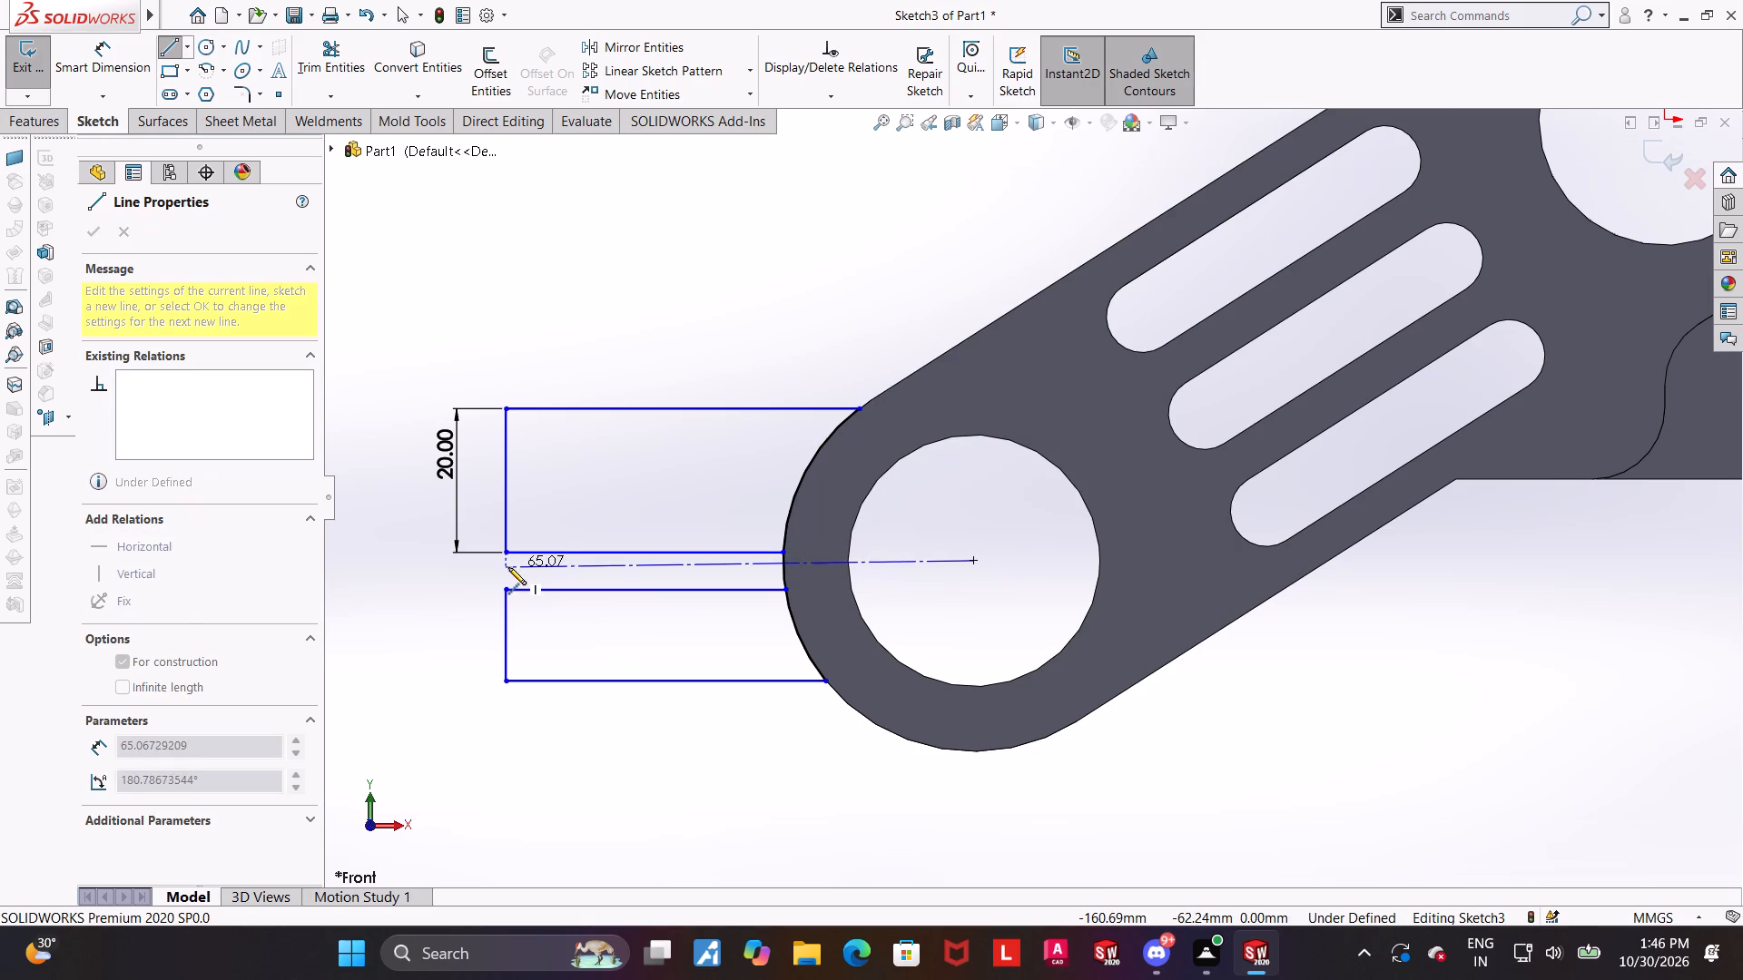
{"action": "left_click", "coordinate": [507, 558]}
{"action": "key", "text": "Escape"}
{"action": "key", "text": "Escape"}
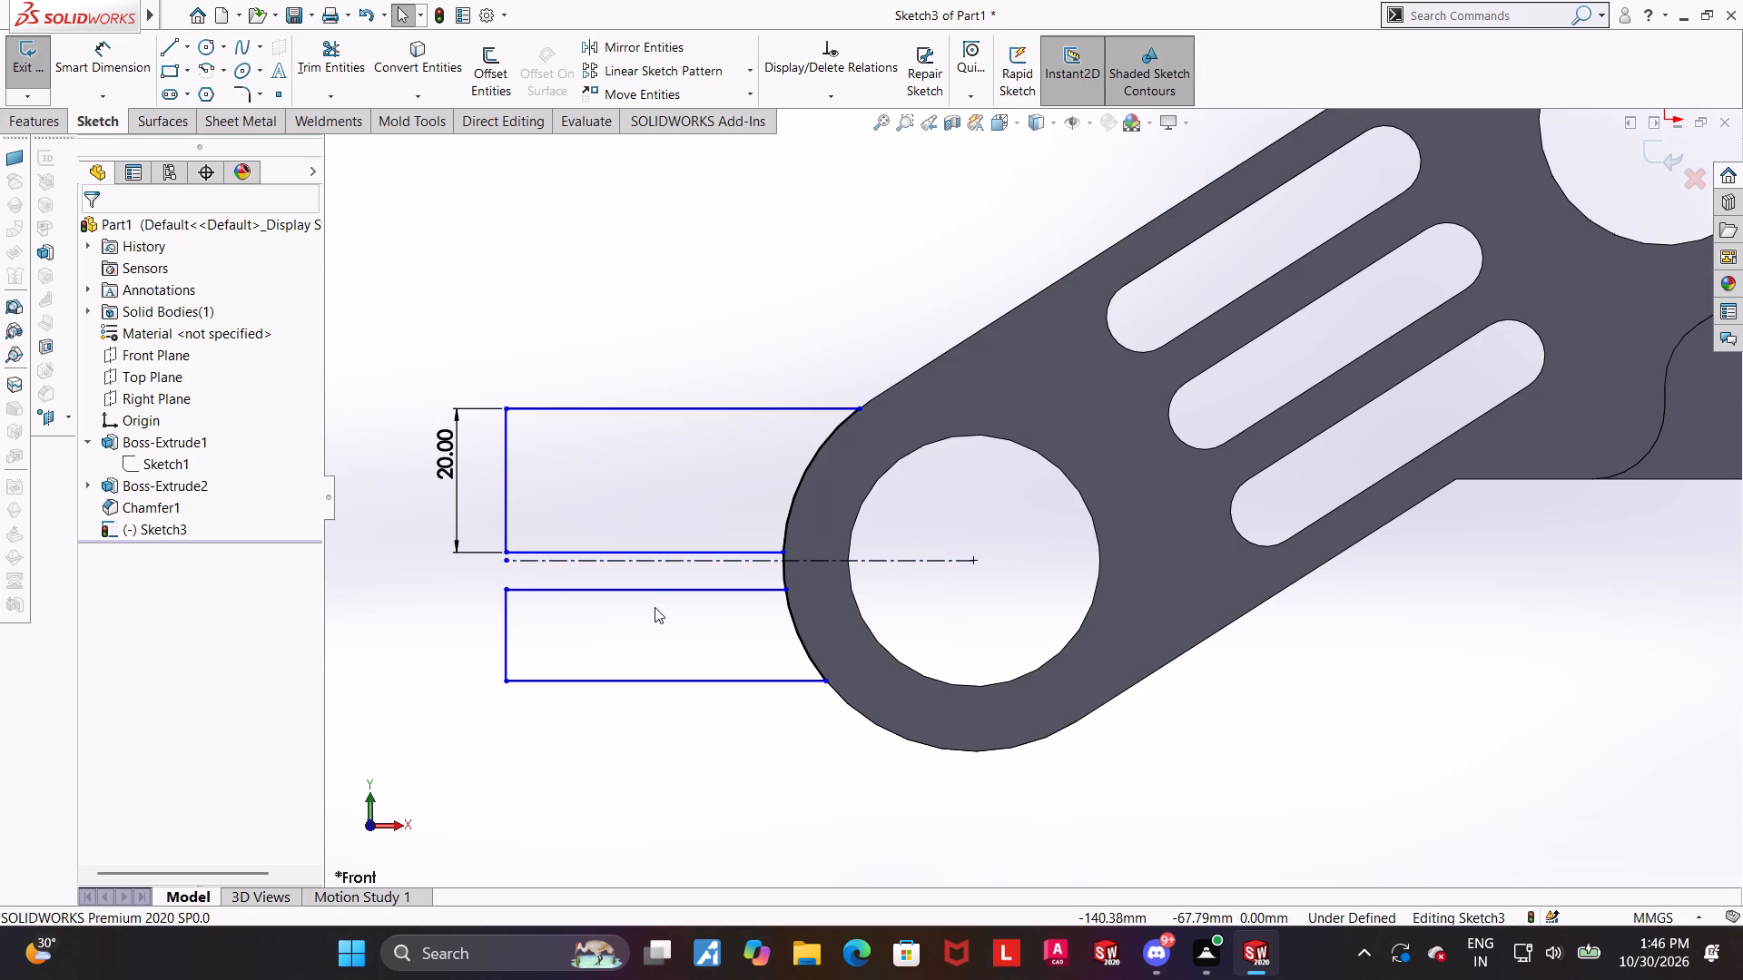
Dimension the distance from the centerline to the lower tab's bottom line at 22 mm.
{"action": "left_click", "coordinate": [109, 55]}
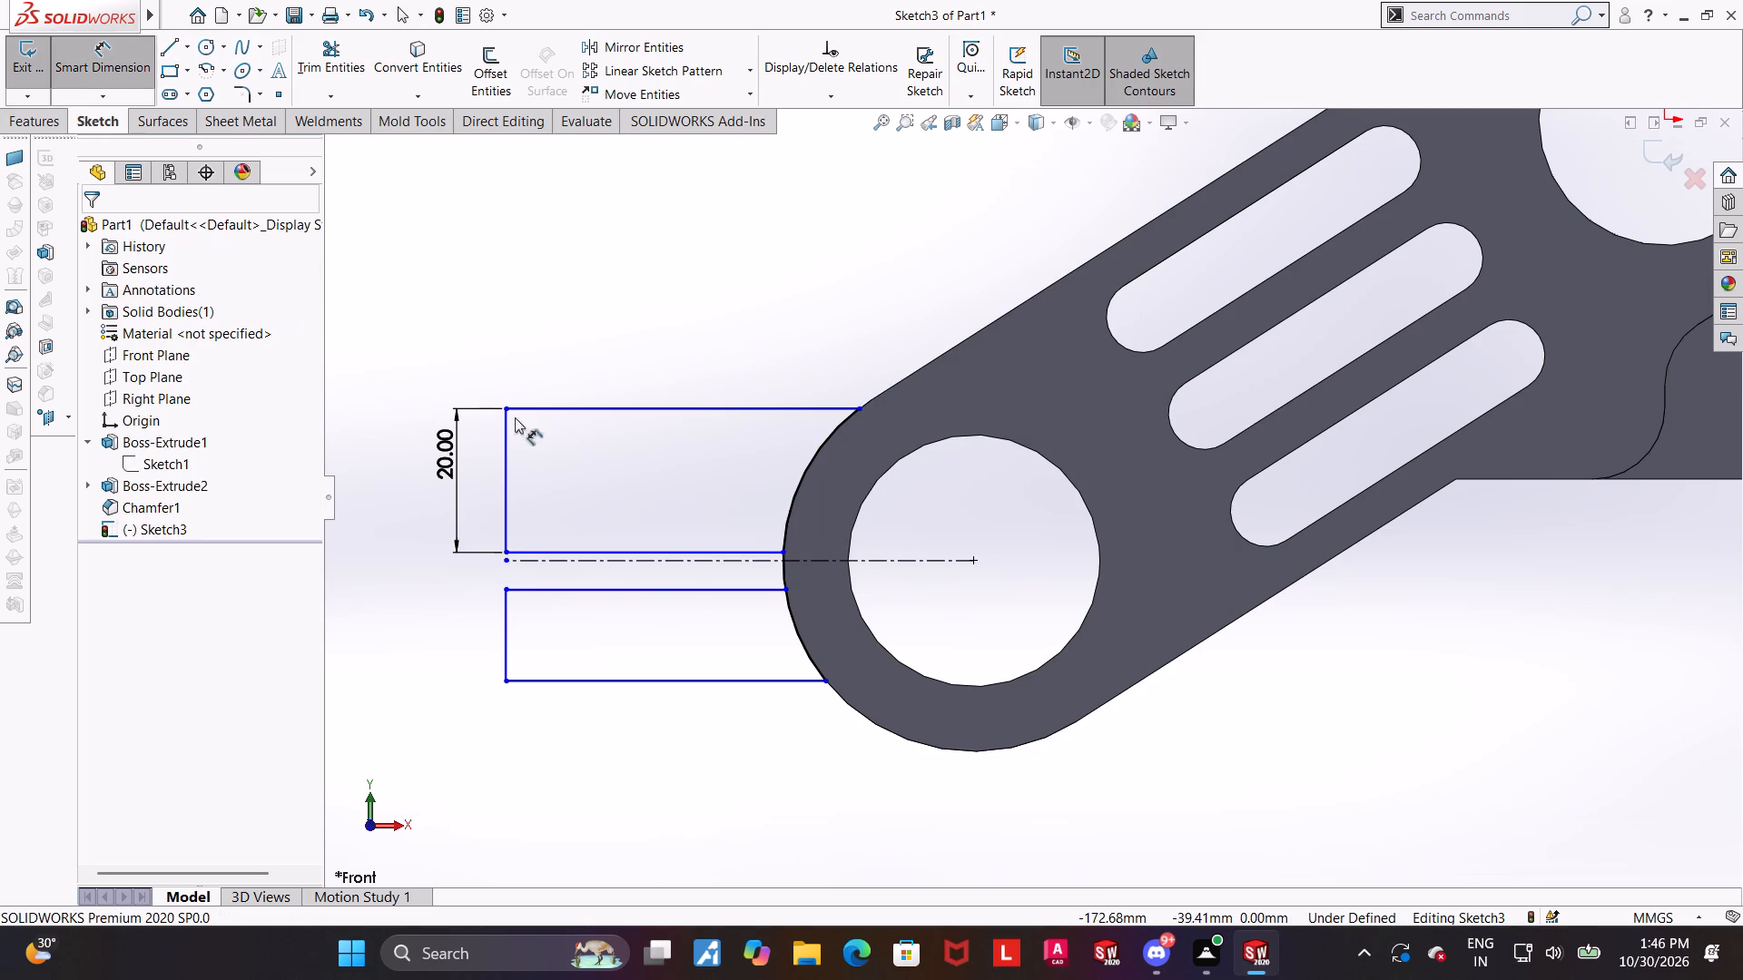
{"action": "left_click", "coordinate": [648, 559]}
{"action": "left_click", "coordinate": [644, 679]}
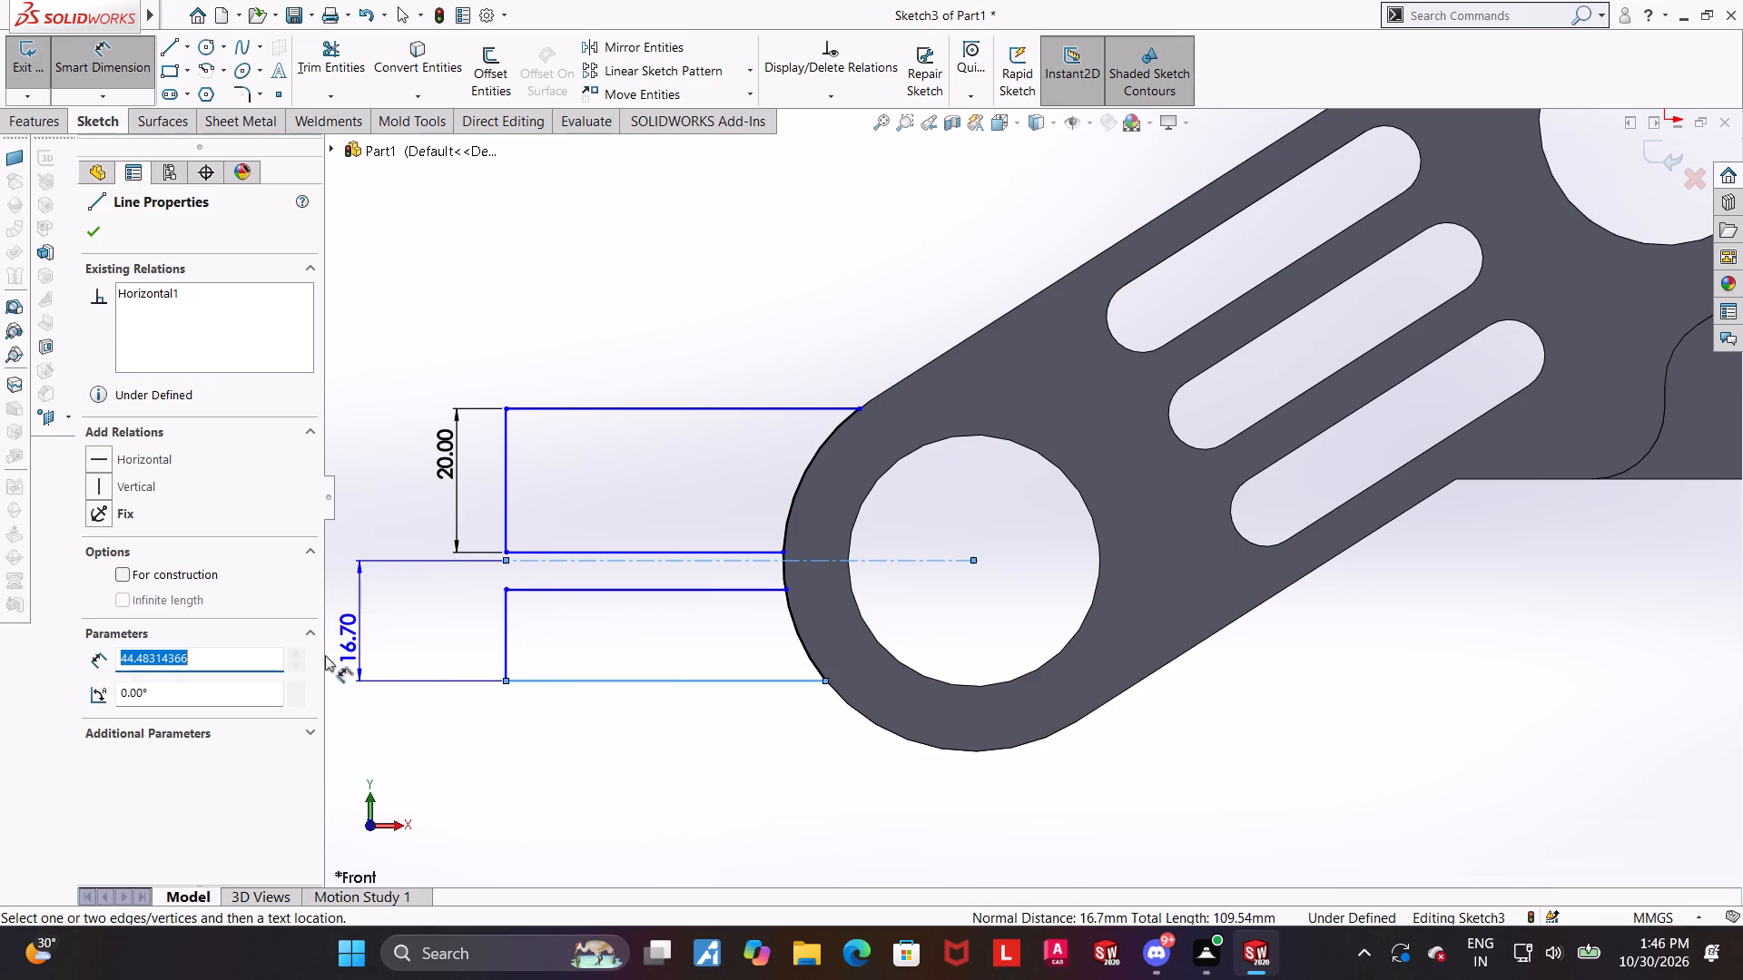
{"action": "left_click", "coordinate": [408, 667]}
{"action": "type", "text": "22"}
{"action": "key", "text": "Return"}
{"action": "key", "text": "Escape"}
{"action": "key", "text": "Escape"}
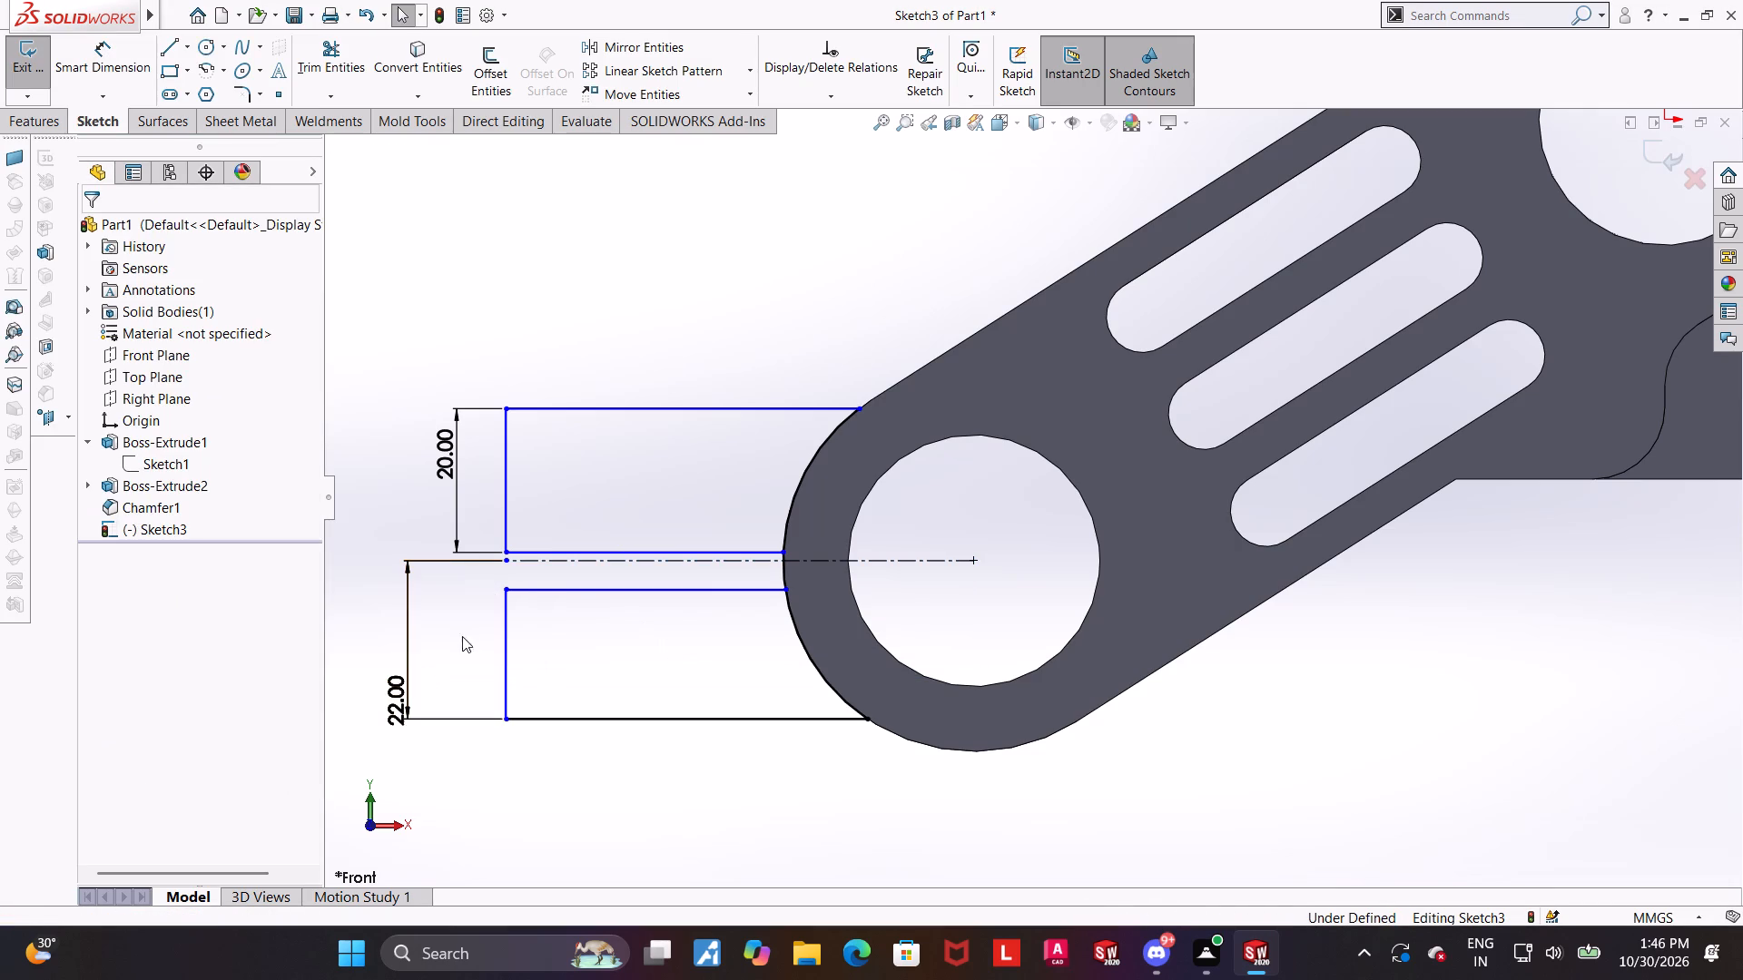
{"action": "left_click", "coordinate": [478, 614]}
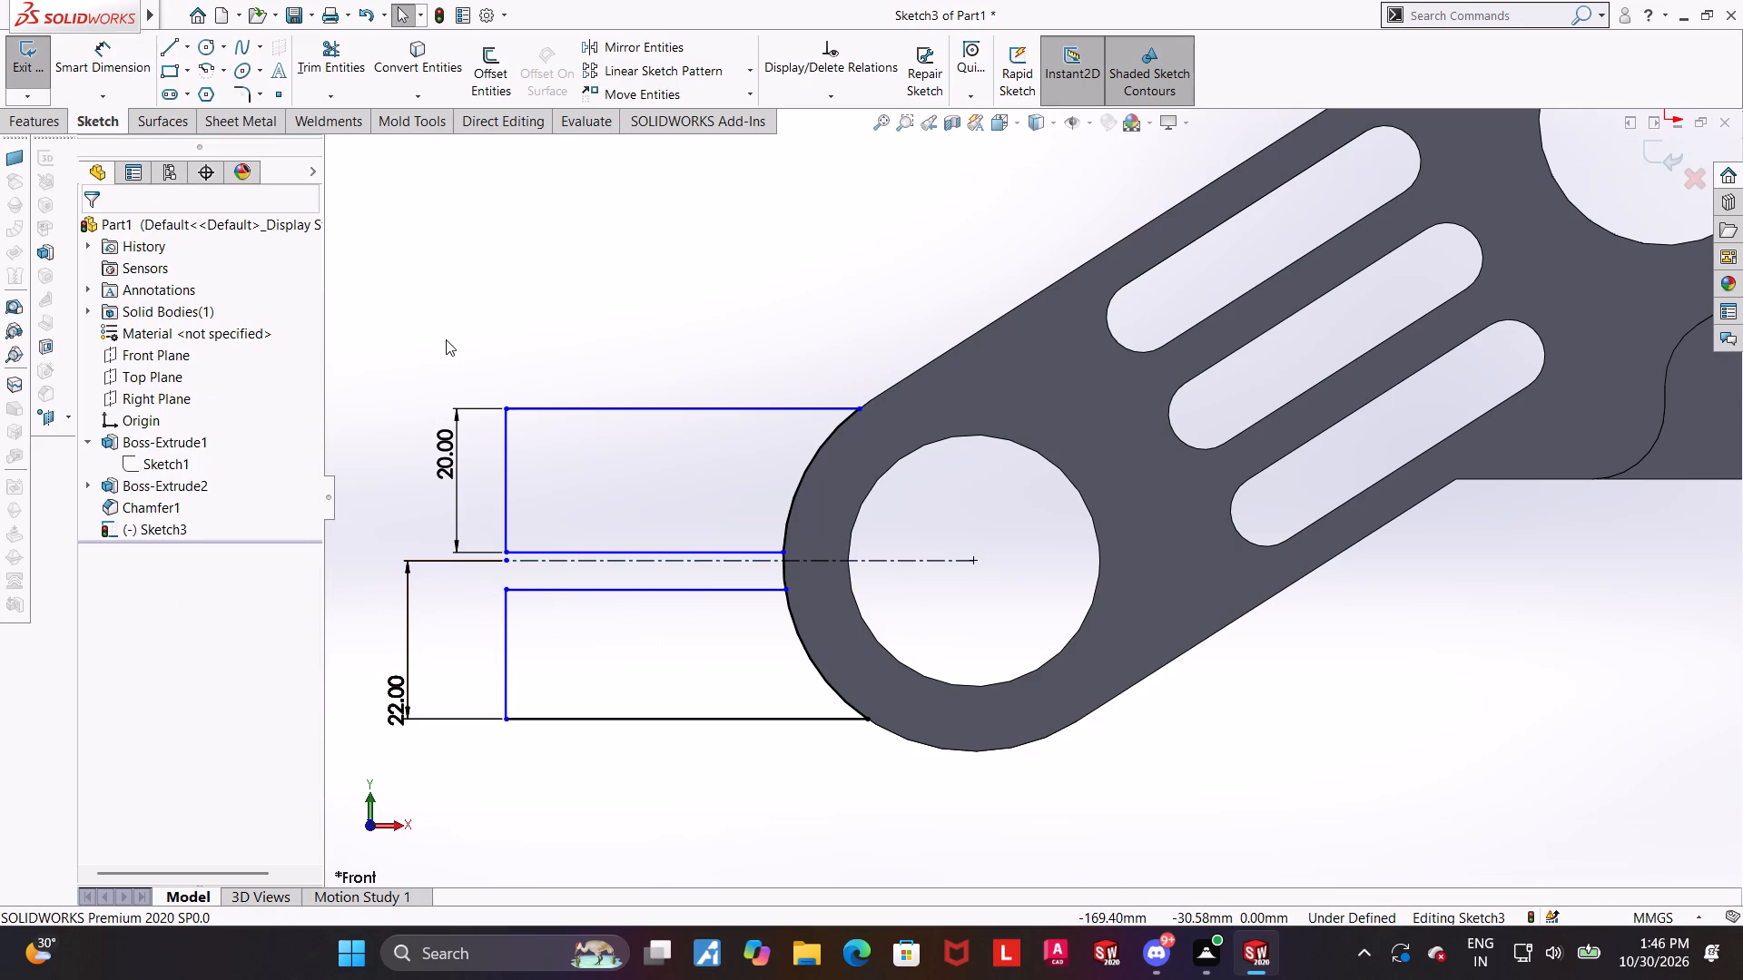
Make the vertical outer edges of the two tabs equal in length.
{"action": "left_click", "coordinate": [508, 456], "text": "ctrl"}
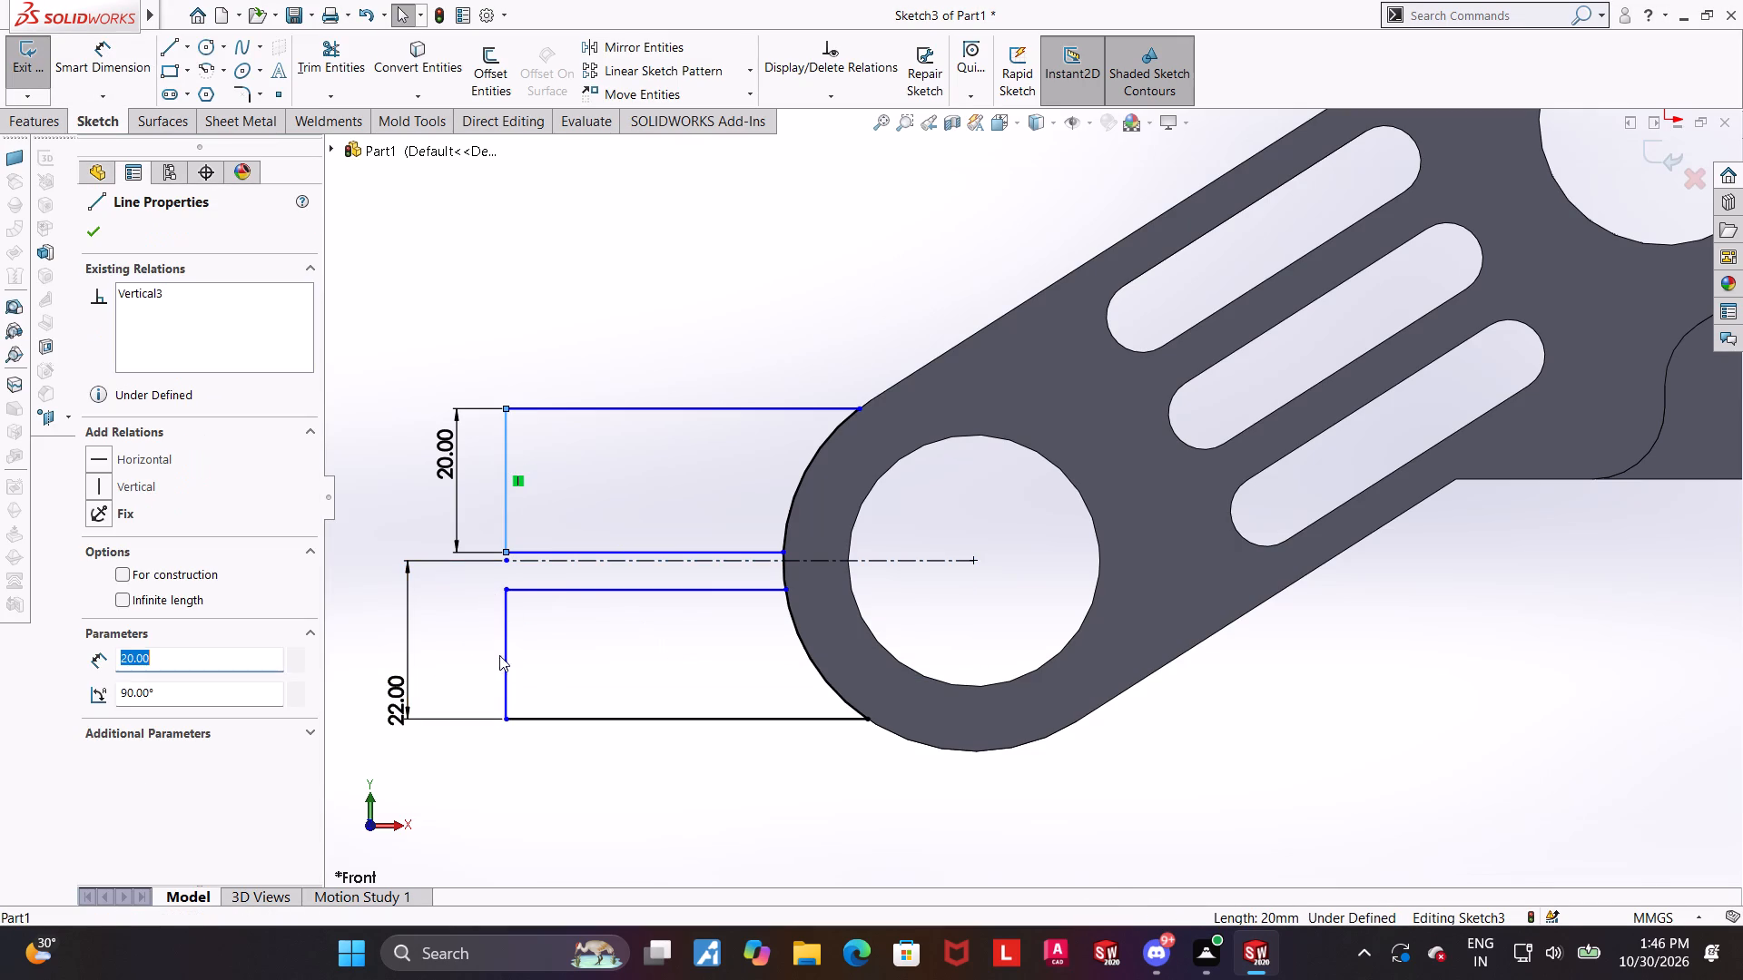
{"action": "left_click", "coordinate": [507, 648], "text": "ctrl"}
{"action": "left_click", "coordinate": [101, 687]}
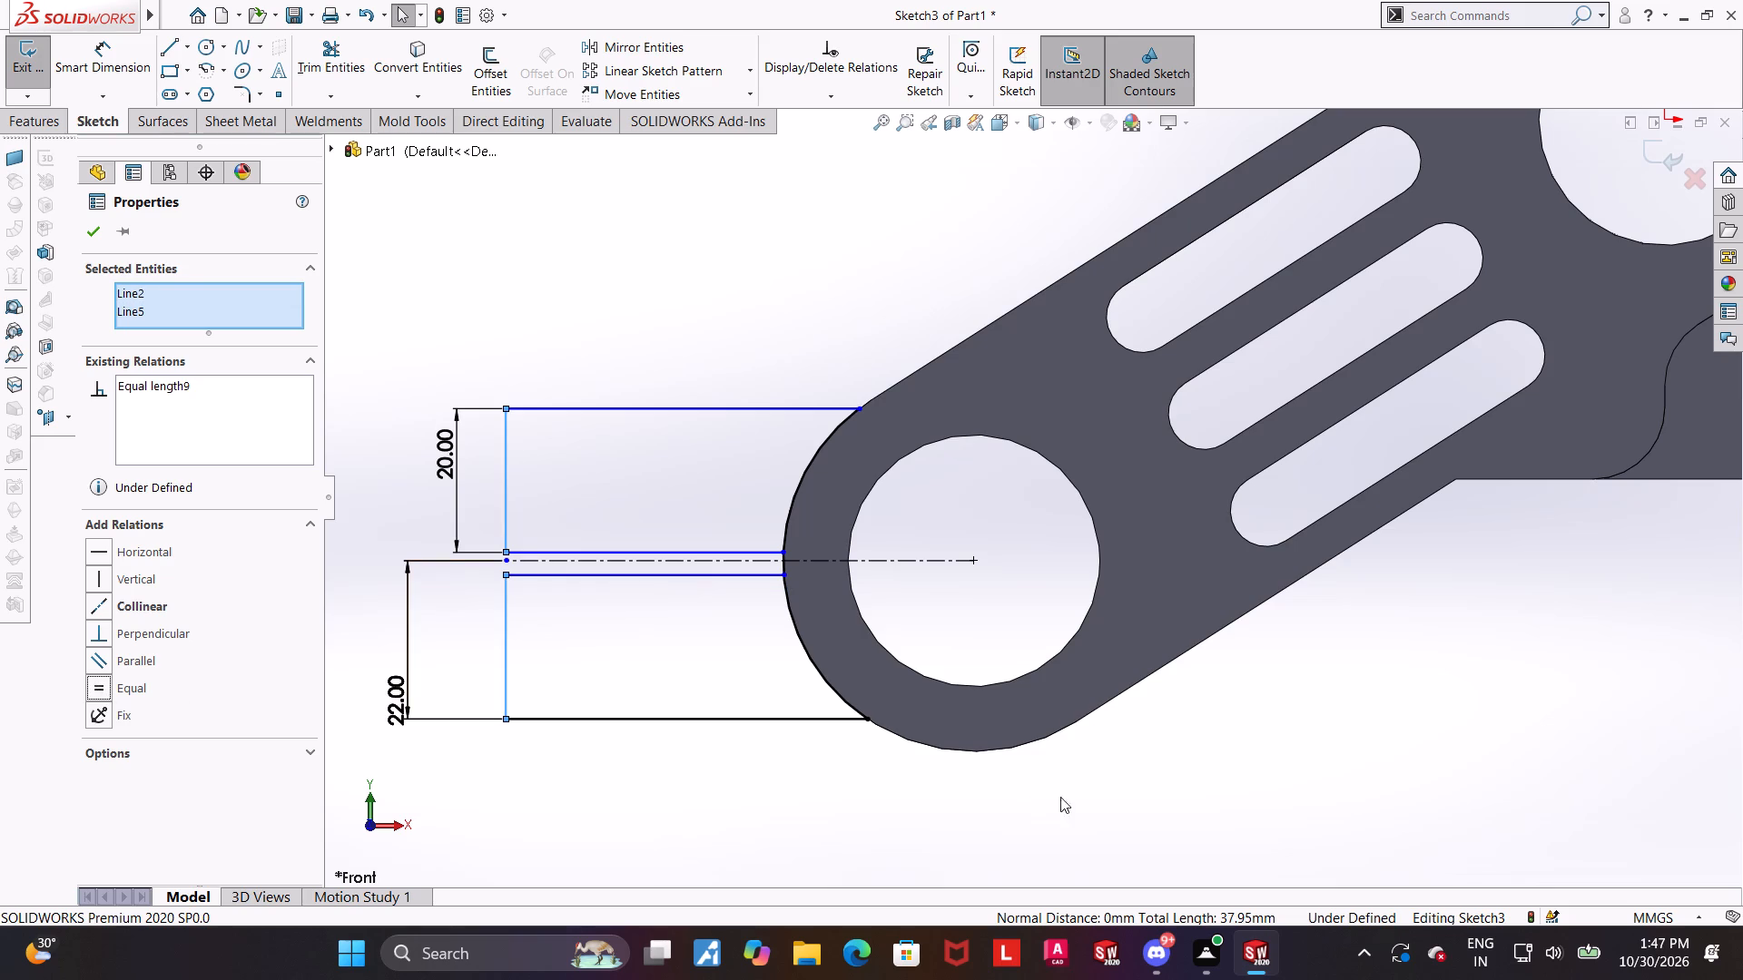
{"action": "left_click", "coordinate": [1246, 763]}
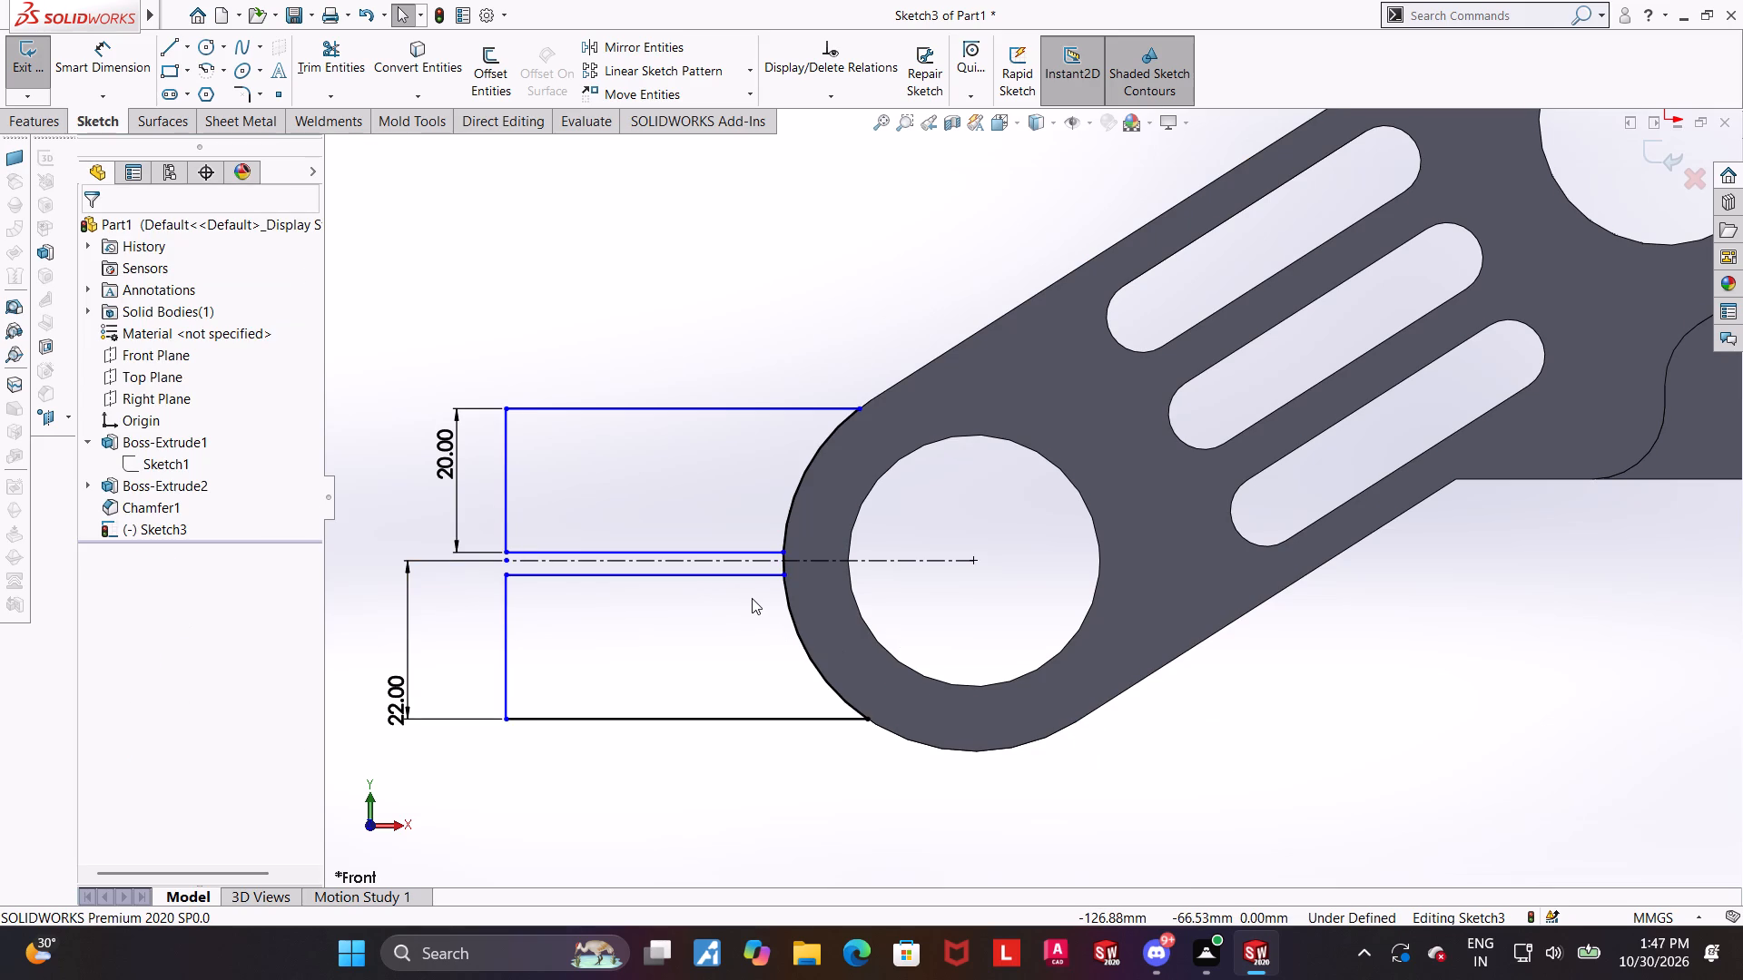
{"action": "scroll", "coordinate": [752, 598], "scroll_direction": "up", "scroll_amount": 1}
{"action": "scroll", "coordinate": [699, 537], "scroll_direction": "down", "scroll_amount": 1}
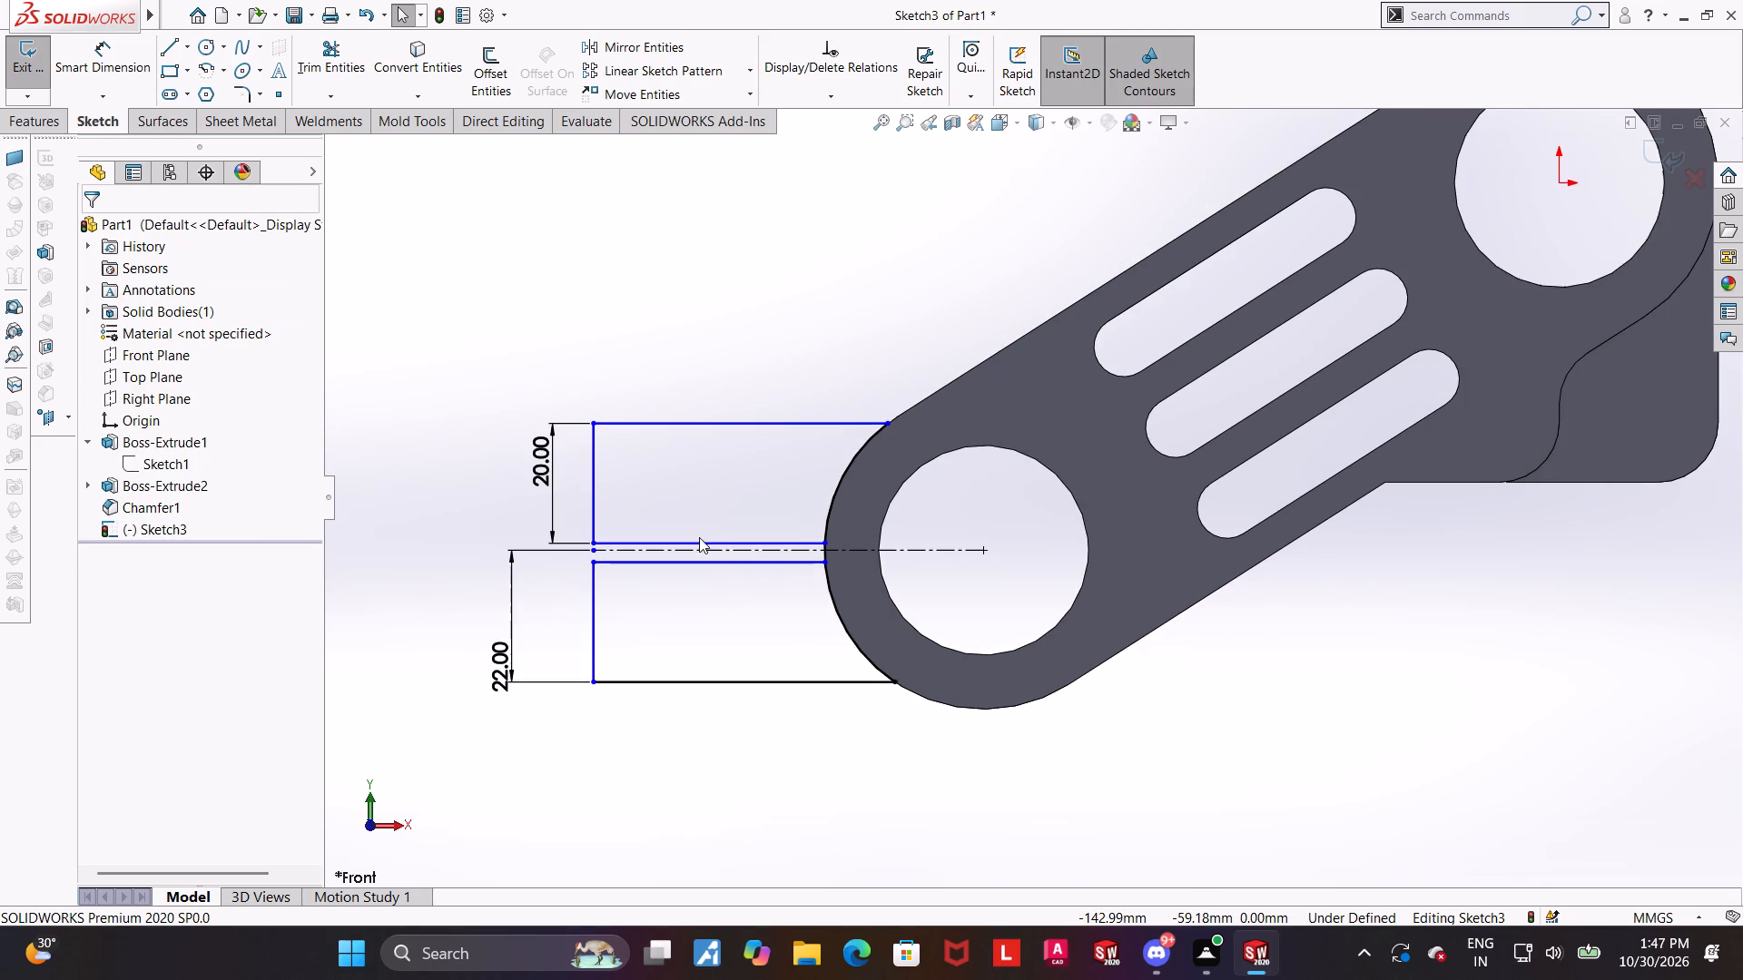
Move the upper tab's bottom line down to just above the horizontal centerline.
{"action": "scroll", "coordinate": [699, 537], "scroll_direction": "down", "scroll_amount": 1}
{"action": "left_click_drag", "start_coordinate": [700, 538], "coordinate": [700, 504]}
{"action": "left_click", "coordinate": [700, 504]}
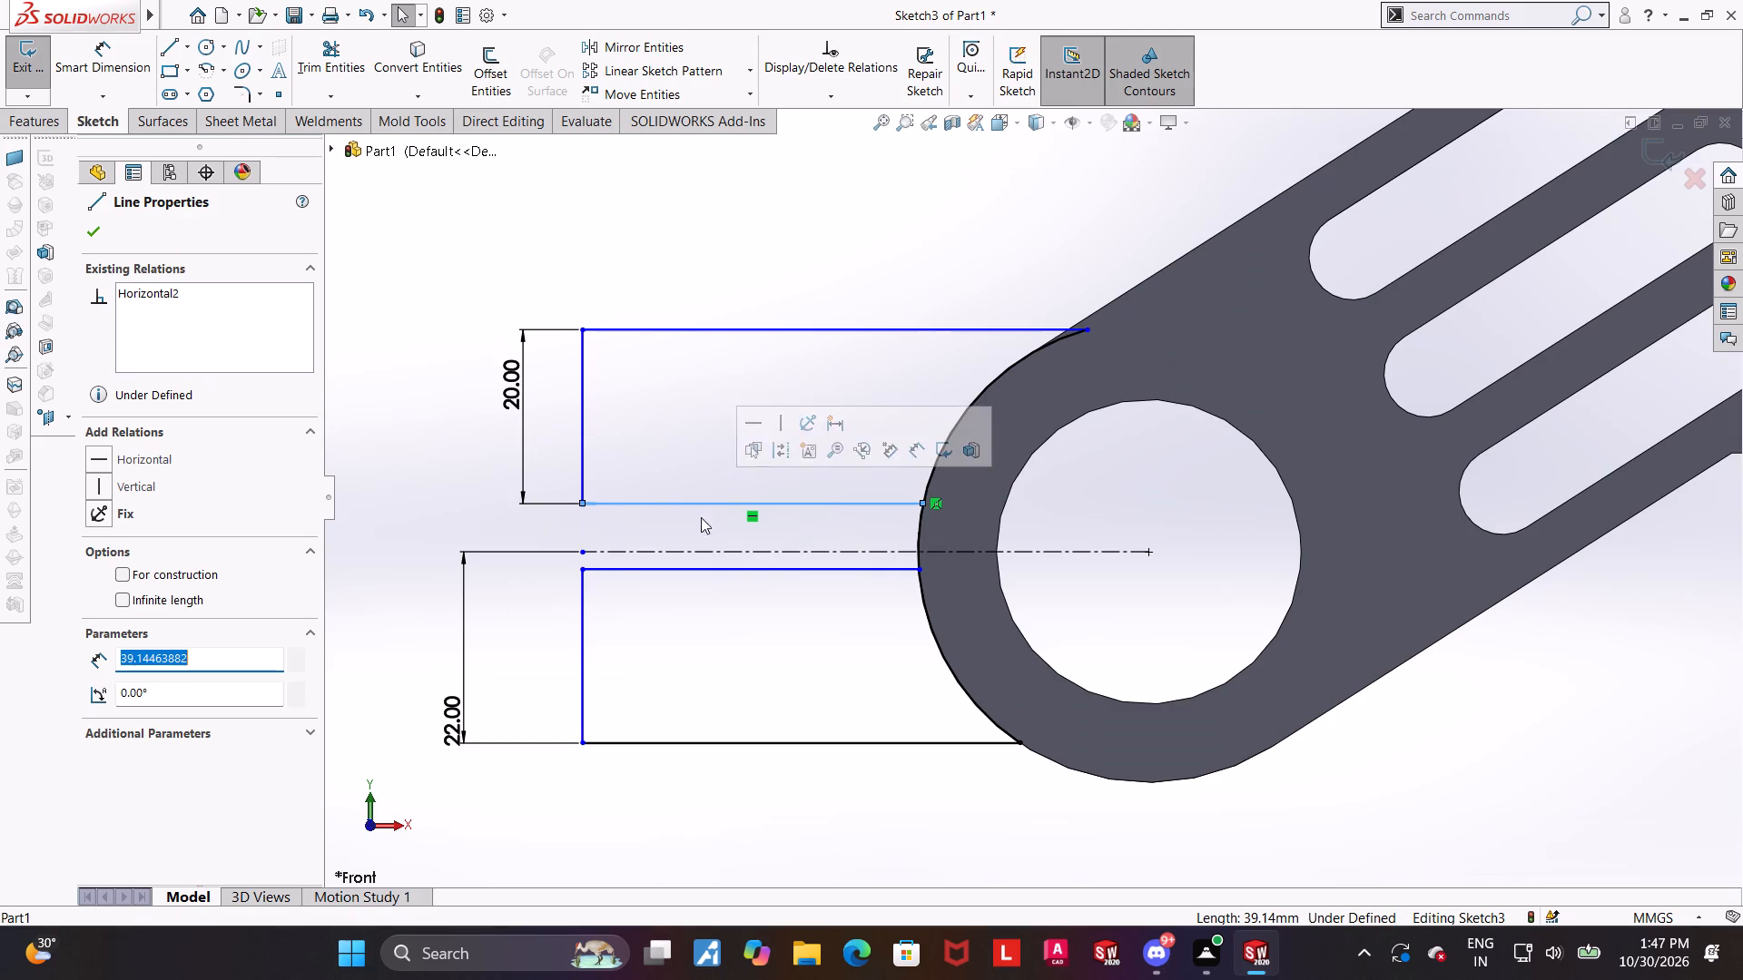
{"action": "scroll", "coordinate": [929, 681], "scroll_direction": "up", "scroll_amount": 1}
{"action": "left_click", "coordinate": [810, 218]}
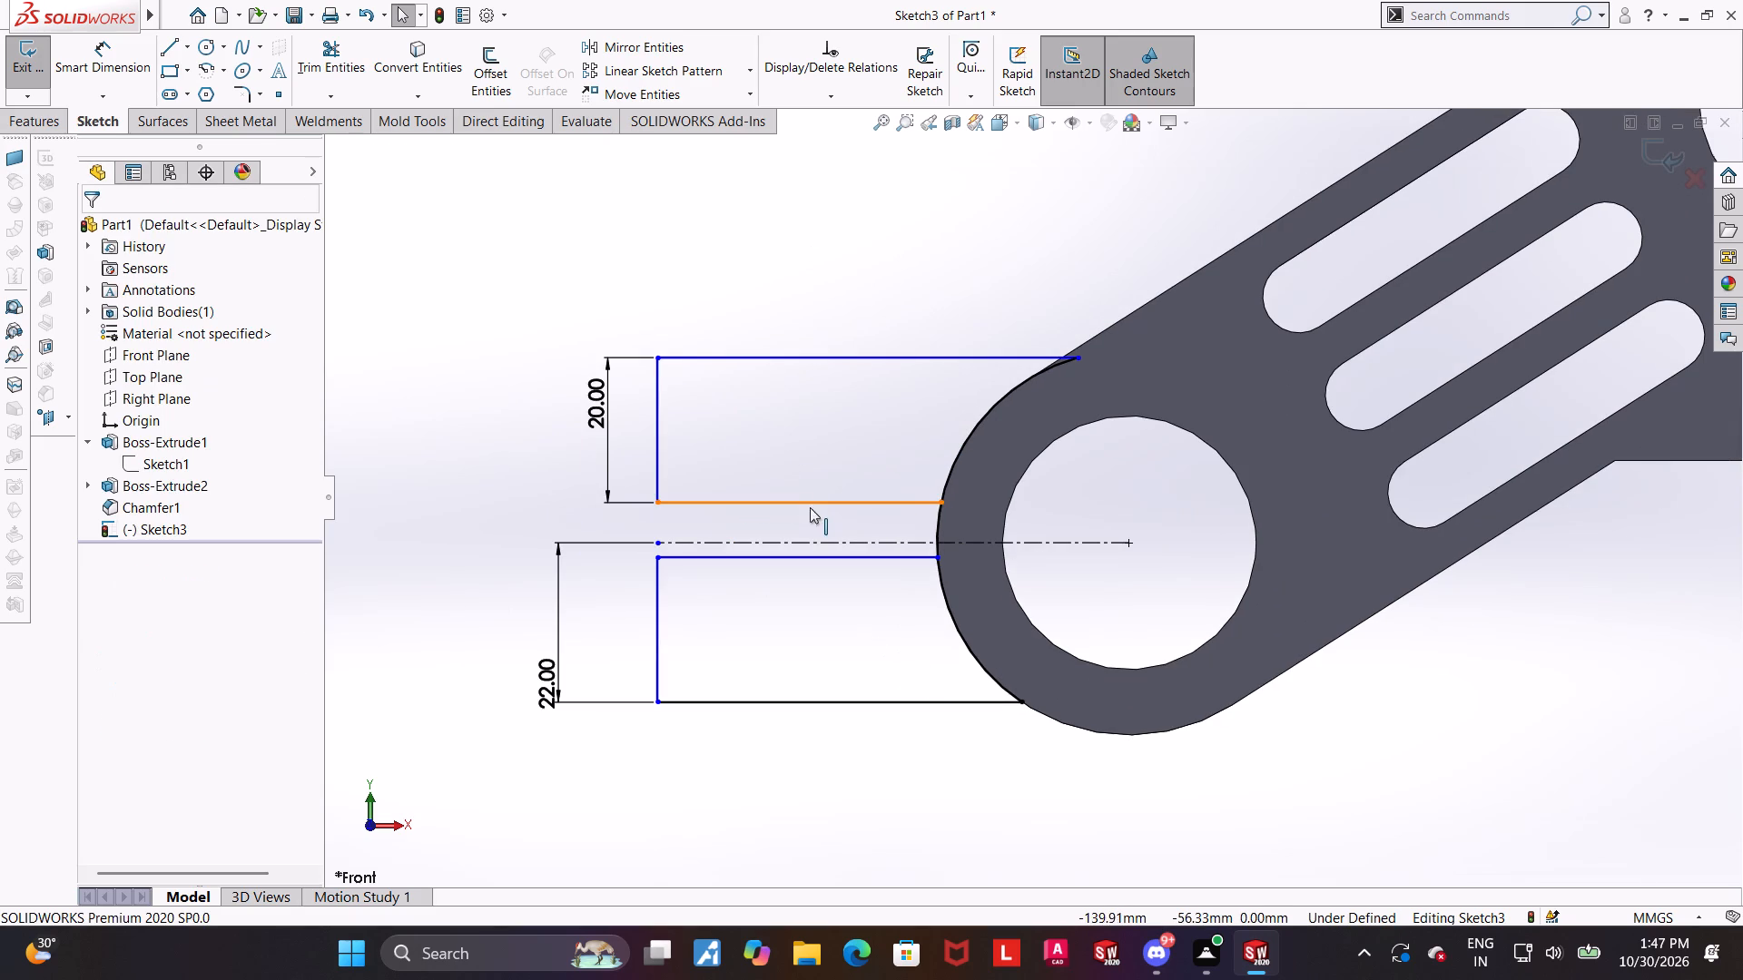
{"action": "left_click_drag", "start_coordinate": [809, 498], "coordinate": [805, 529]}
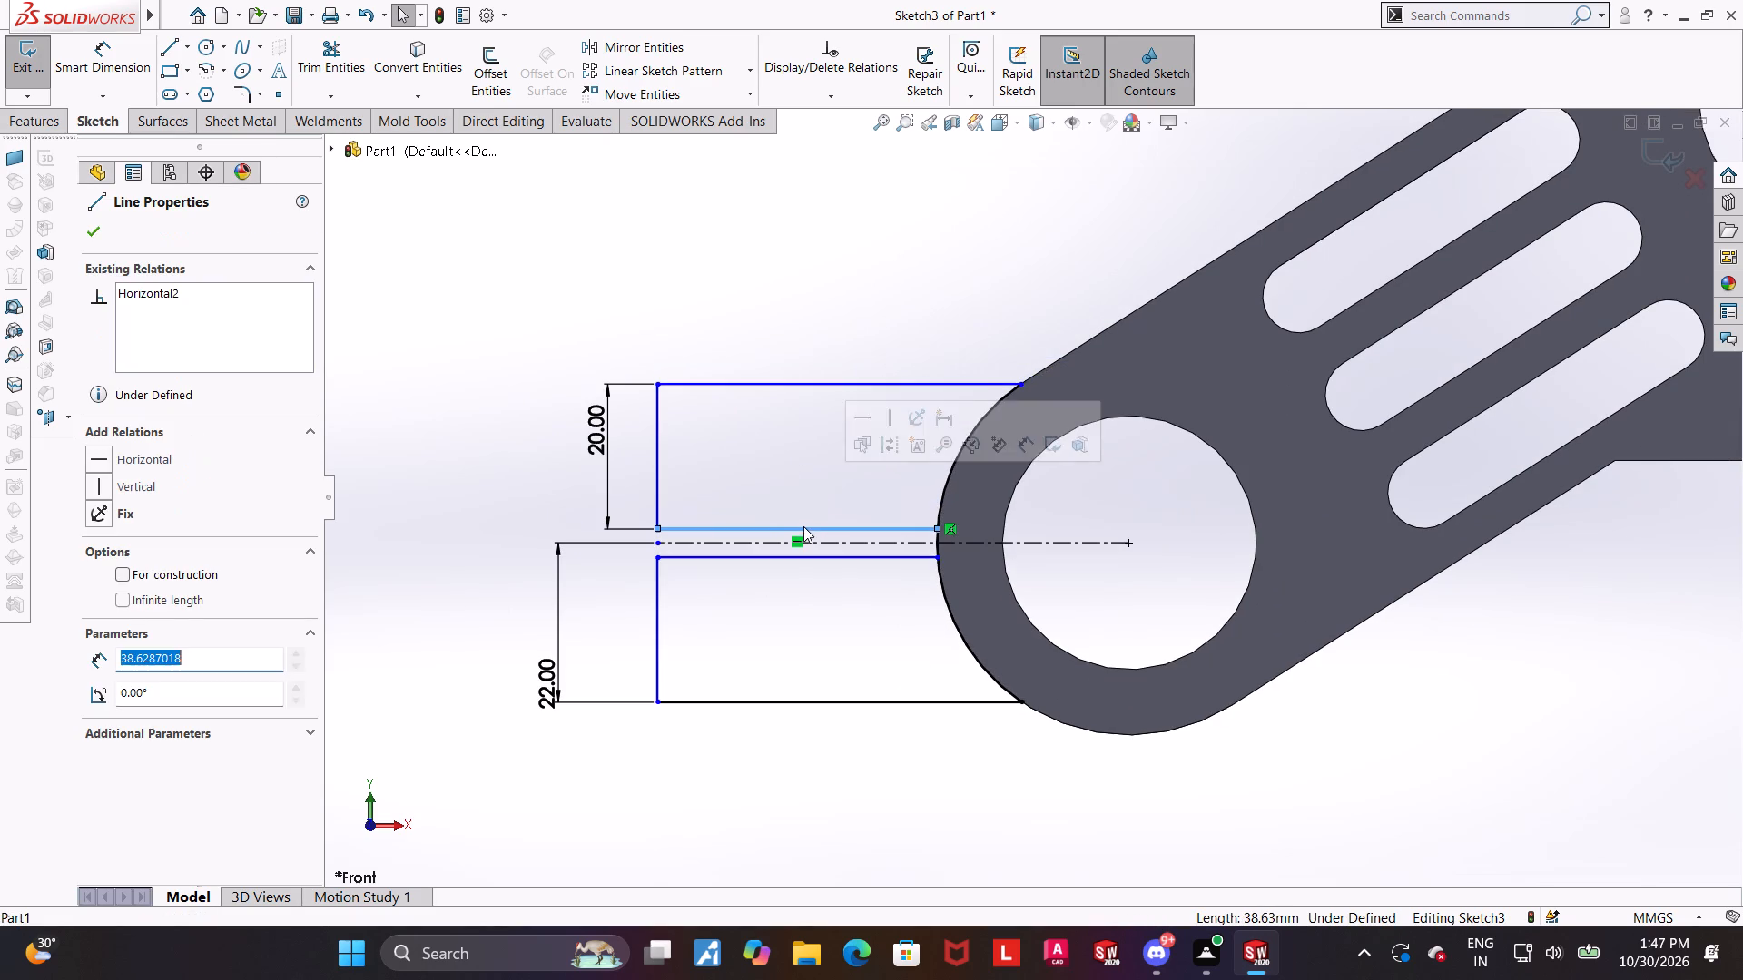
{"action": "left_click", "coordinate": [1255, 854]}
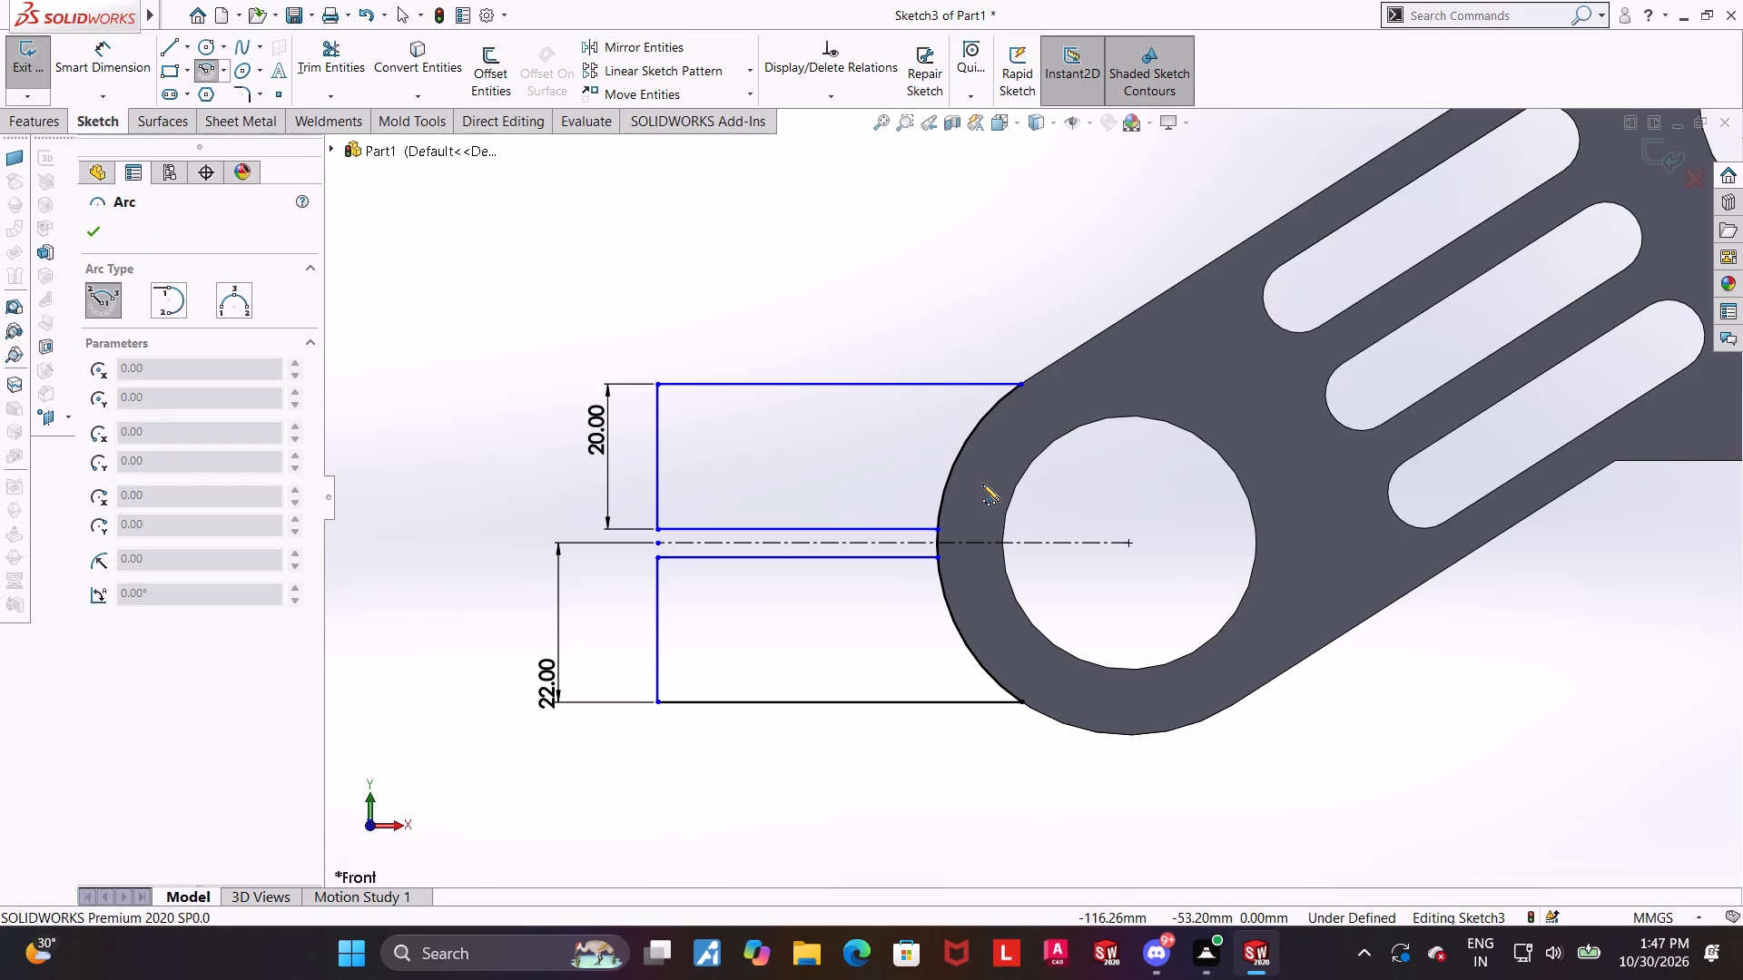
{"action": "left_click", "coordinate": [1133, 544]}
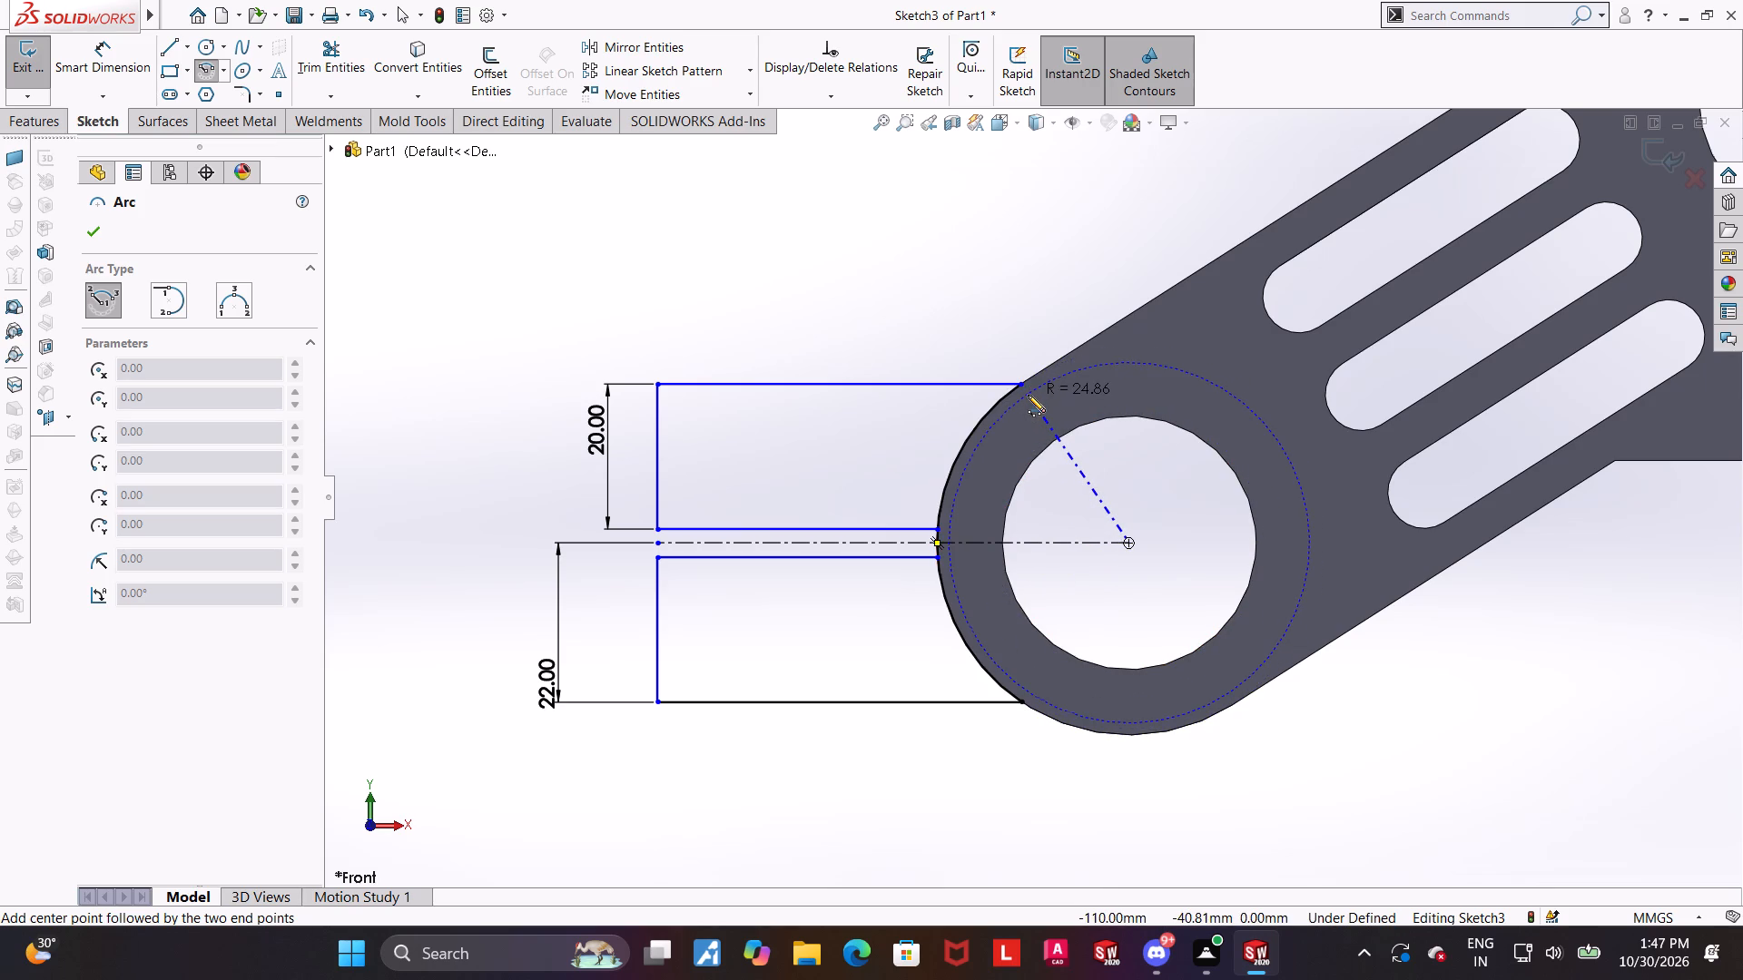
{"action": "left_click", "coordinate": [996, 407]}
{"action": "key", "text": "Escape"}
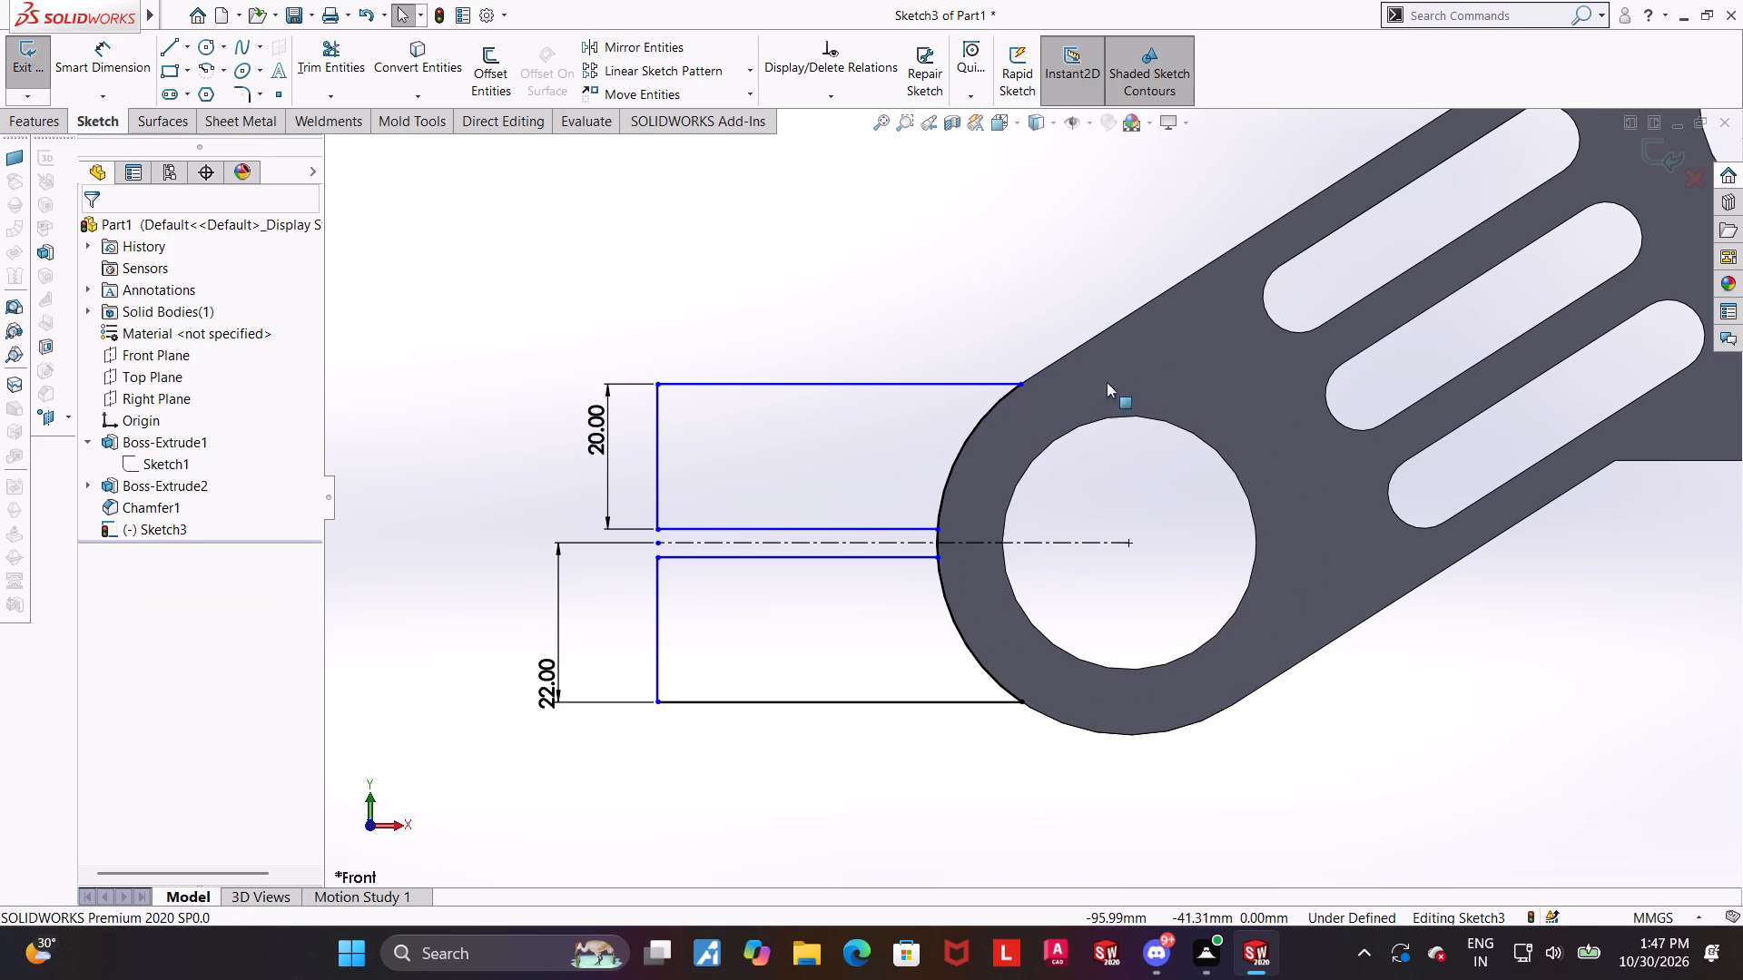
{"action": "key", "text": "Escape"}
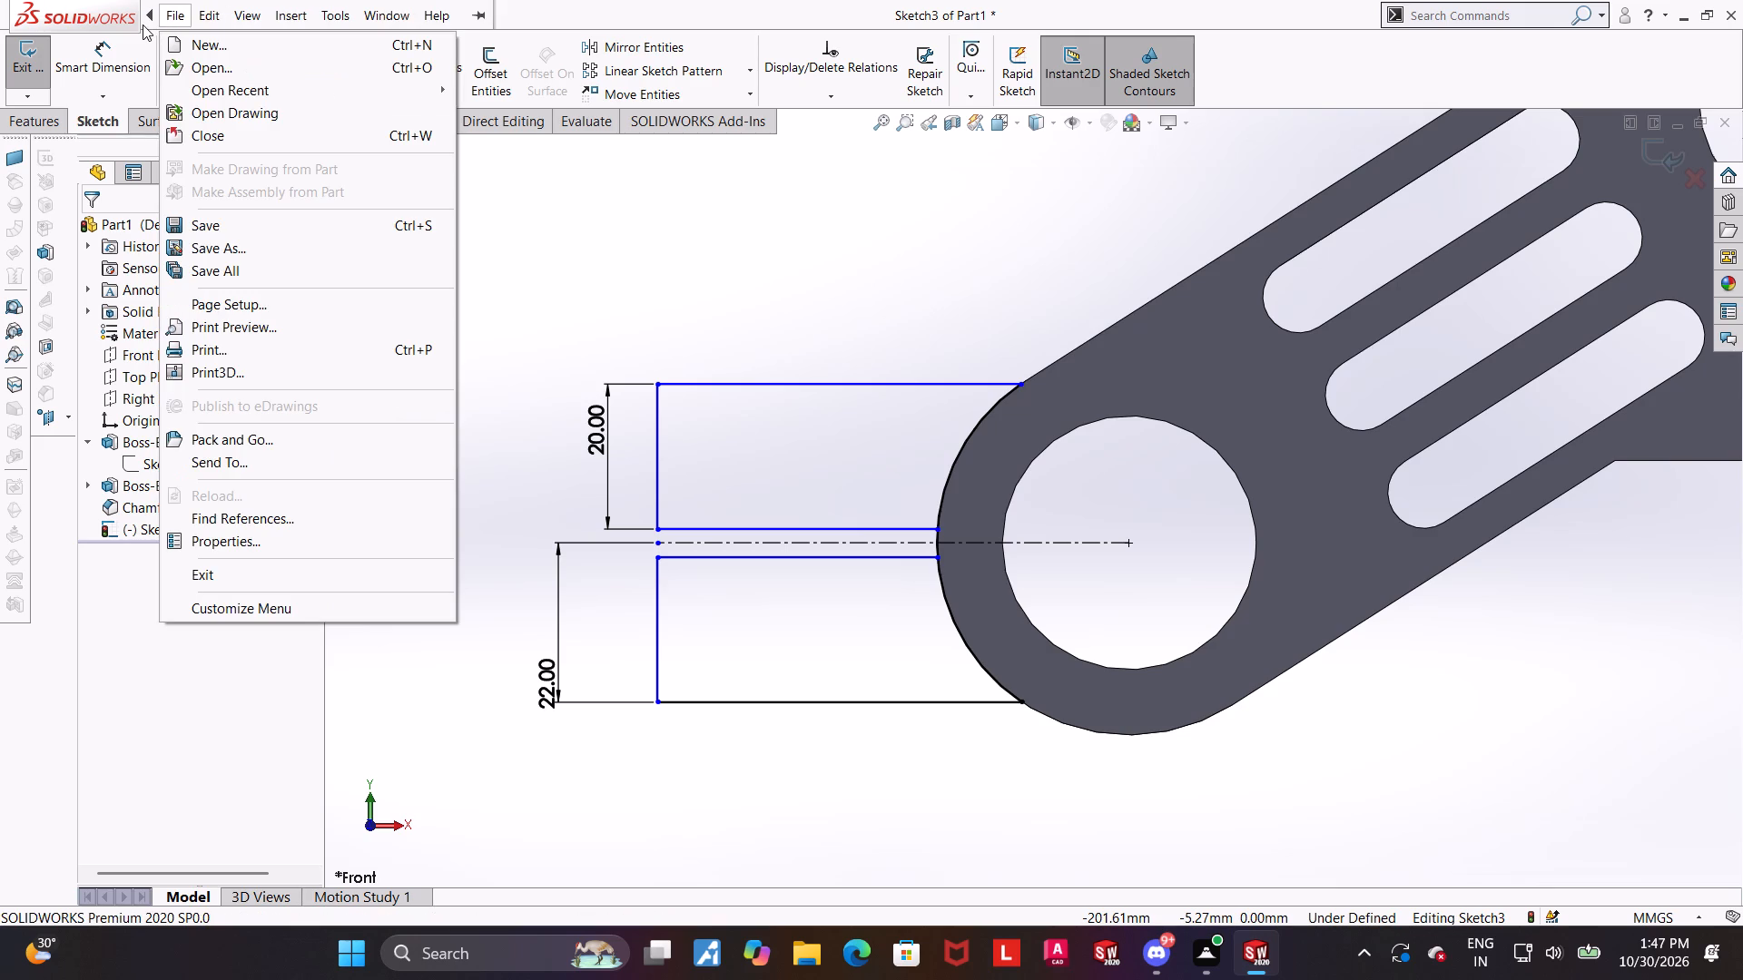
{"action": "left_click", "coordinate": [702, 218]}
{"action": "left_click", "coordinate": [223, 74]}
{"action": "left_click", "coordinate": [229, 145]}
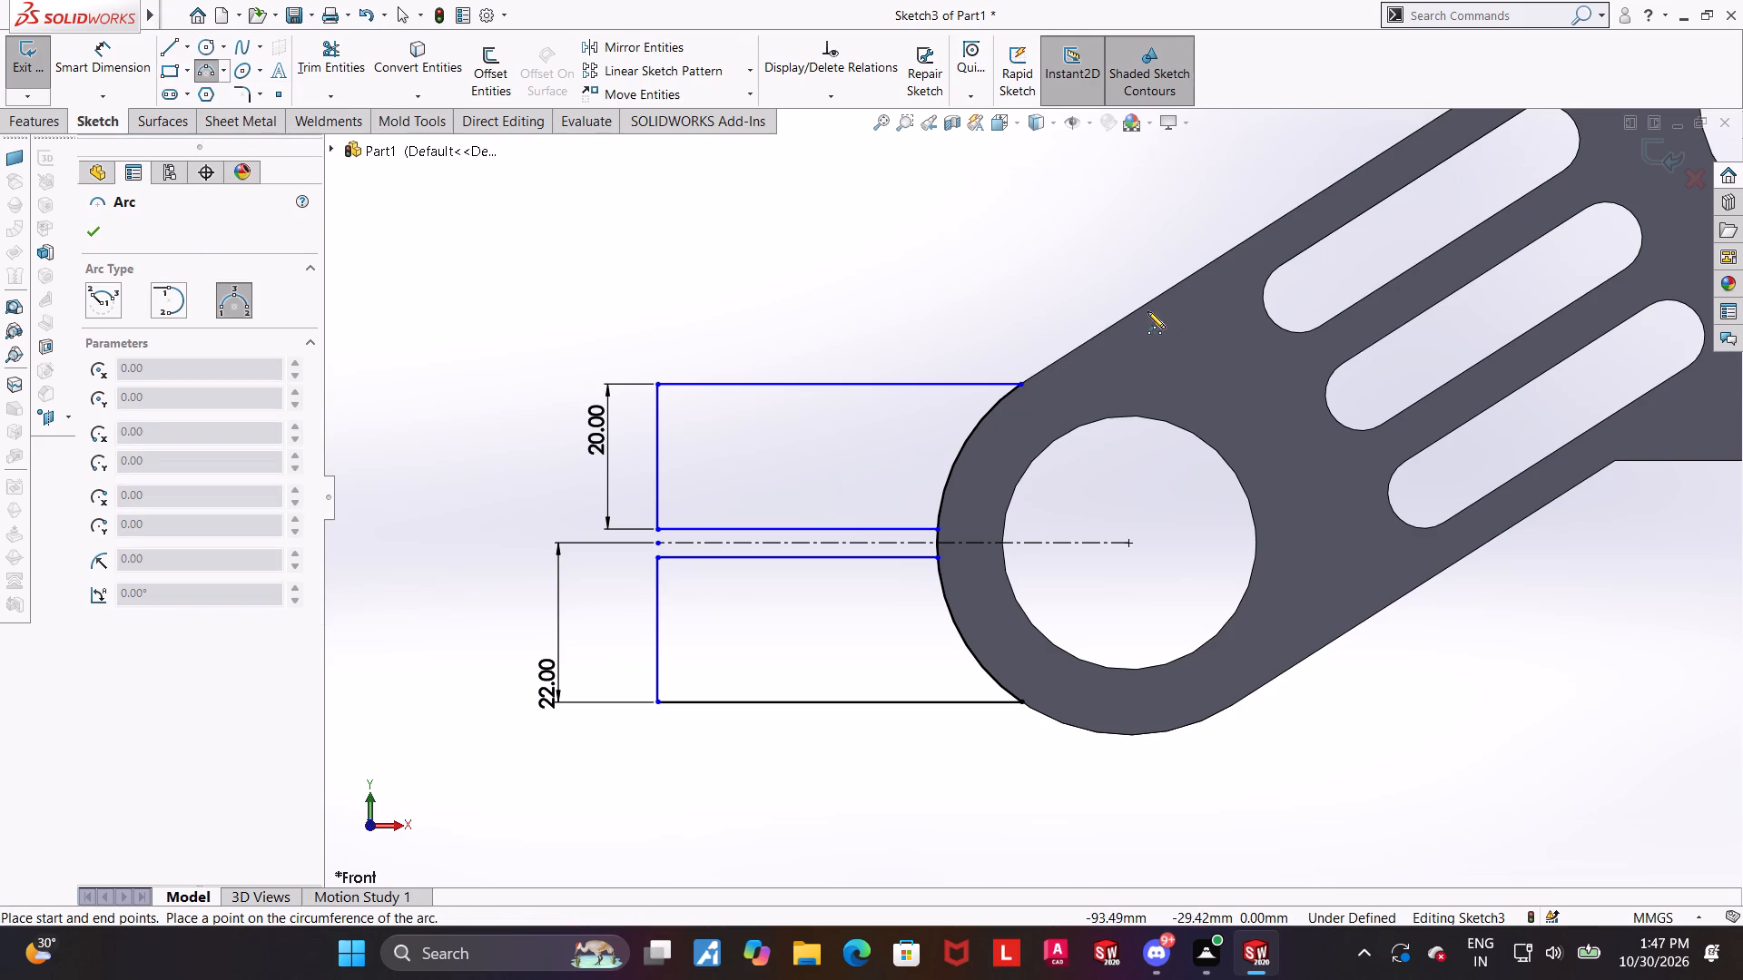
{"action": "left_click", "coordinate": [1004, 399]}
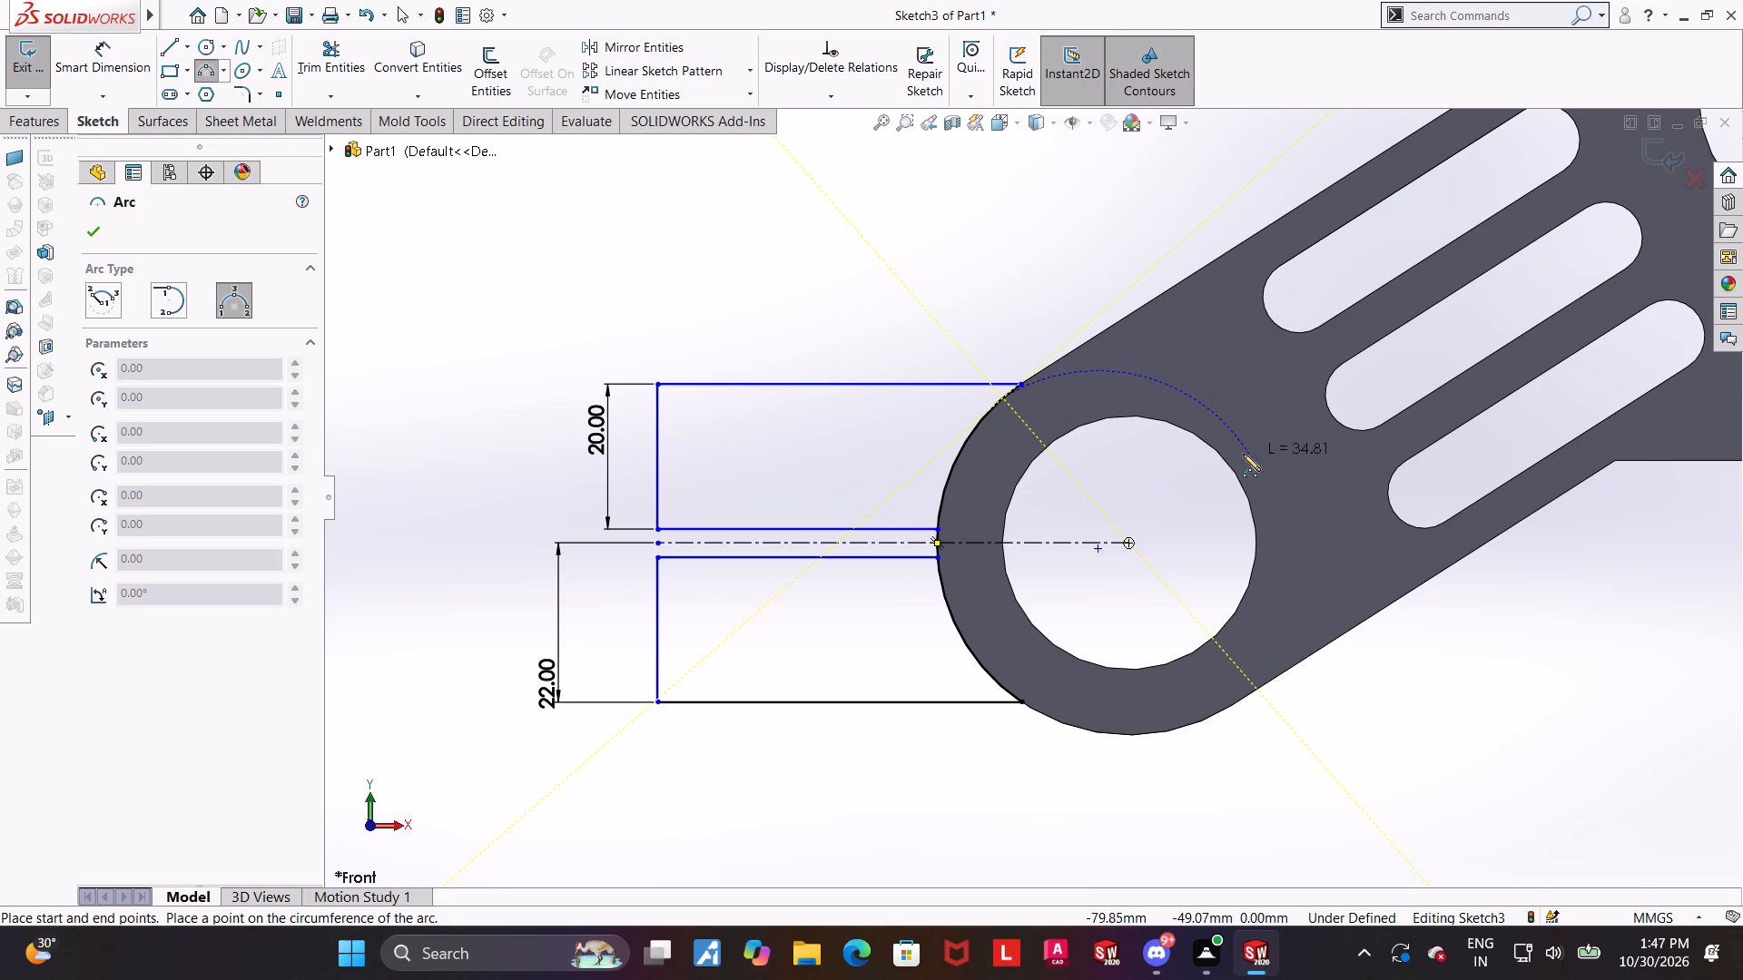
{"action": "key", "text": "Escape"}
Dimension the distance from the centerline to the upper tab's top line at 22 mm.
{"action": "scroll", "coordinate": [1230, 468], "scroll_direction": "up", "scroll_amount": 1}
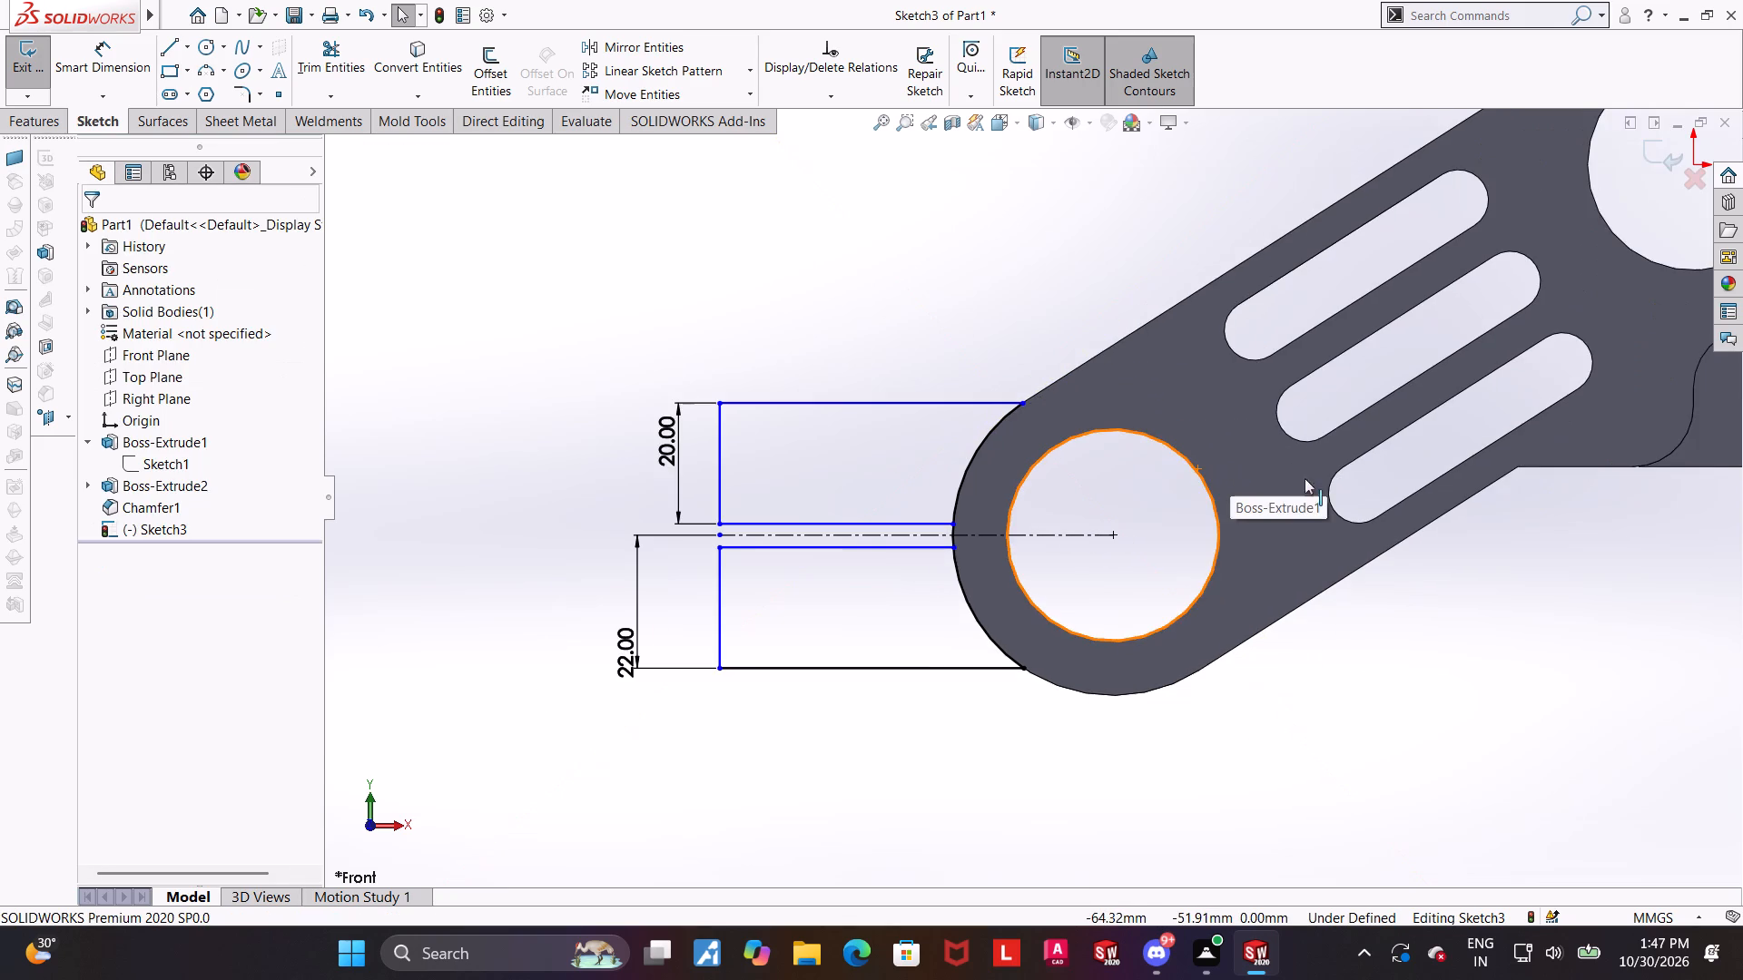
{"action": "scroll", "coordinate": [1282, 480], "scroll_direction": "down", "scroll_amount": 2}
{"action": "scroll", "coordinate": [1105, 452], "scroll_direction": "down", "scroll_amount": 1}
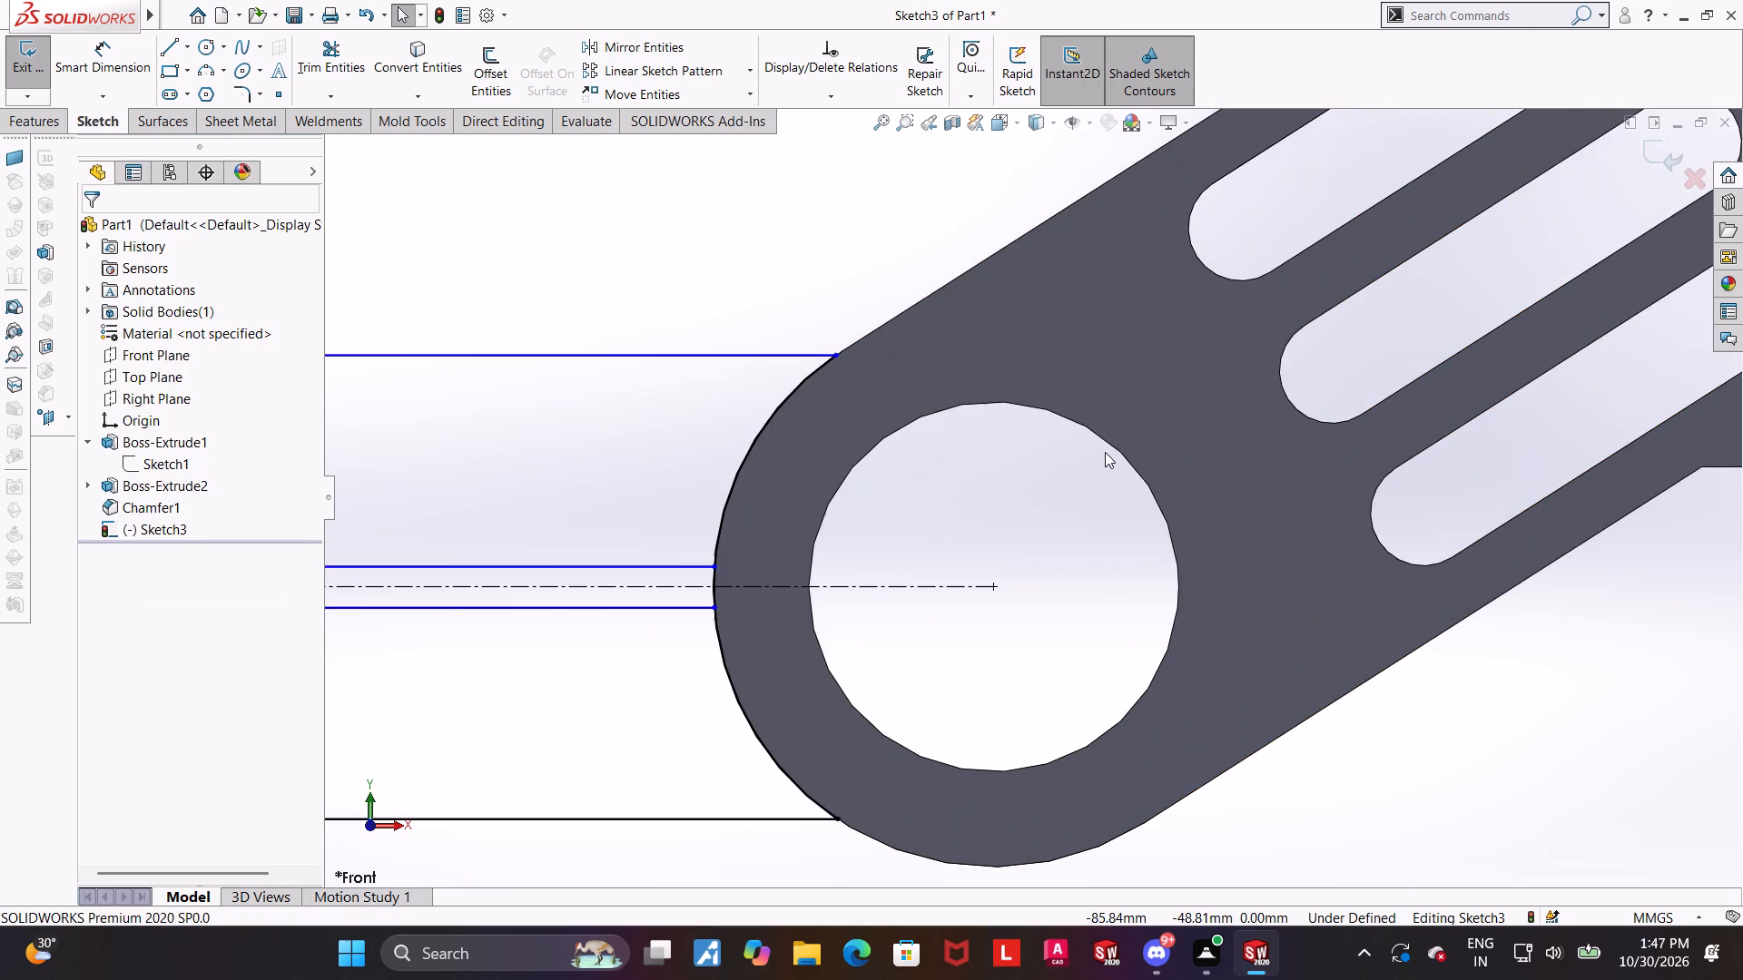
{"action": "scroll", "coordinate": [1073, 446], "scroll_direction": "up", "scroll_amount": 3}
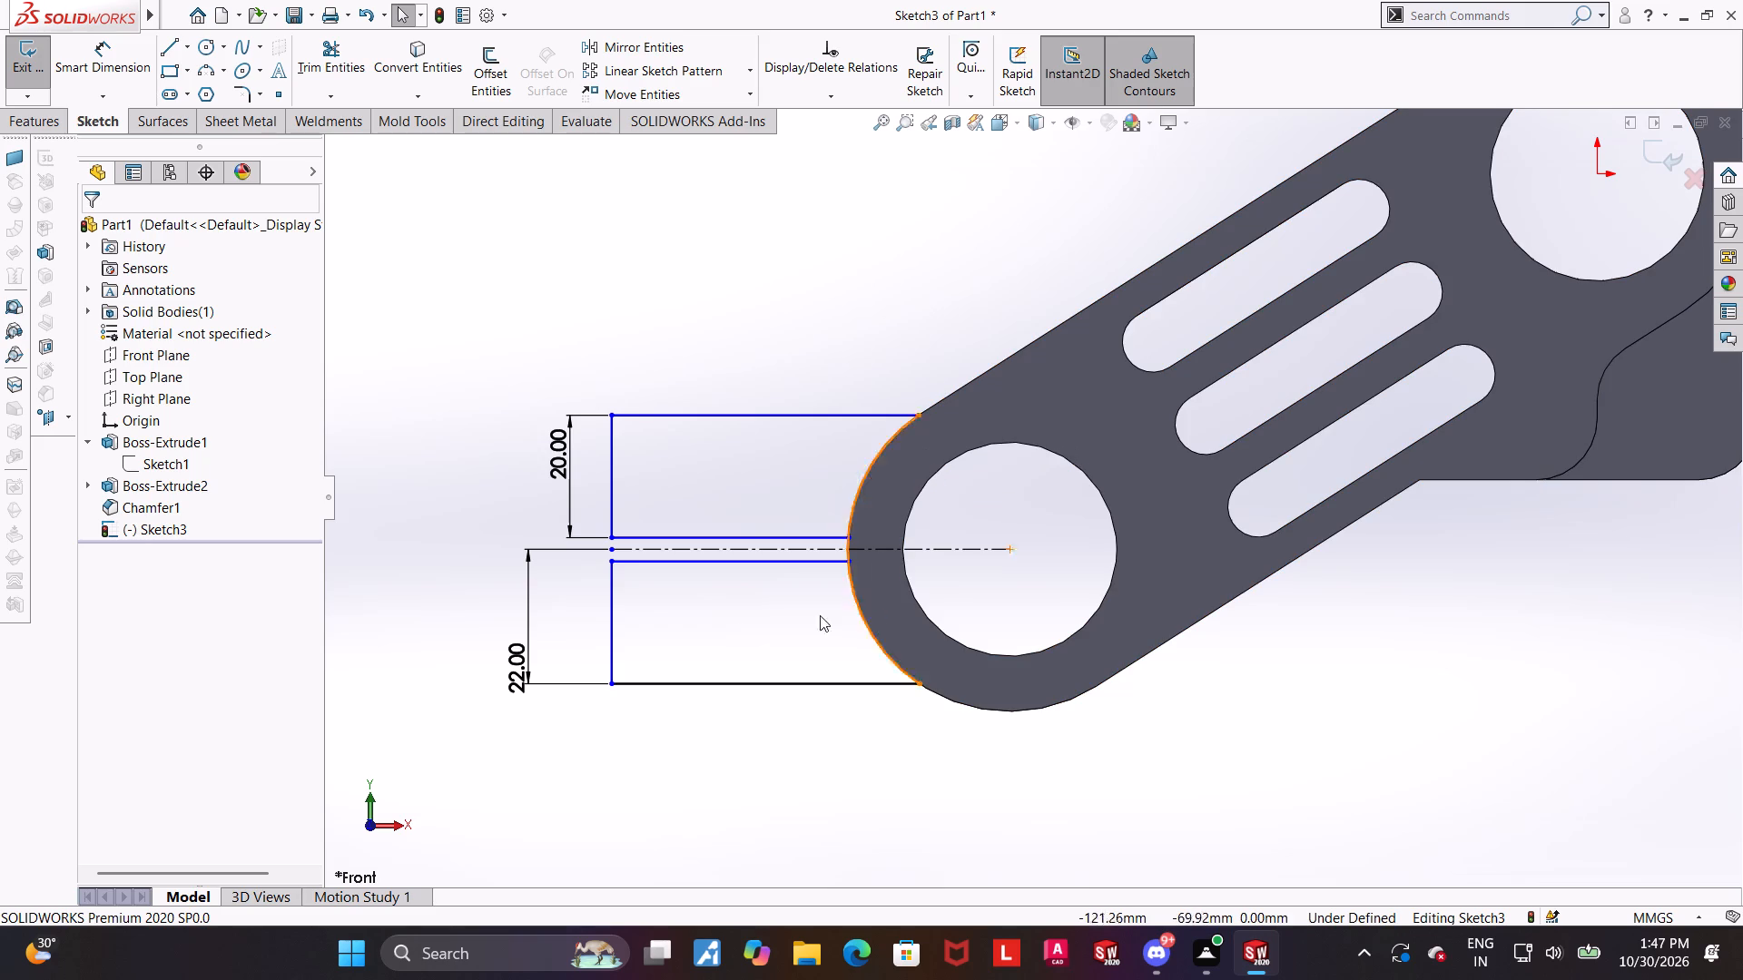
{"action": "left_click", "coordinate": [709, 762]}
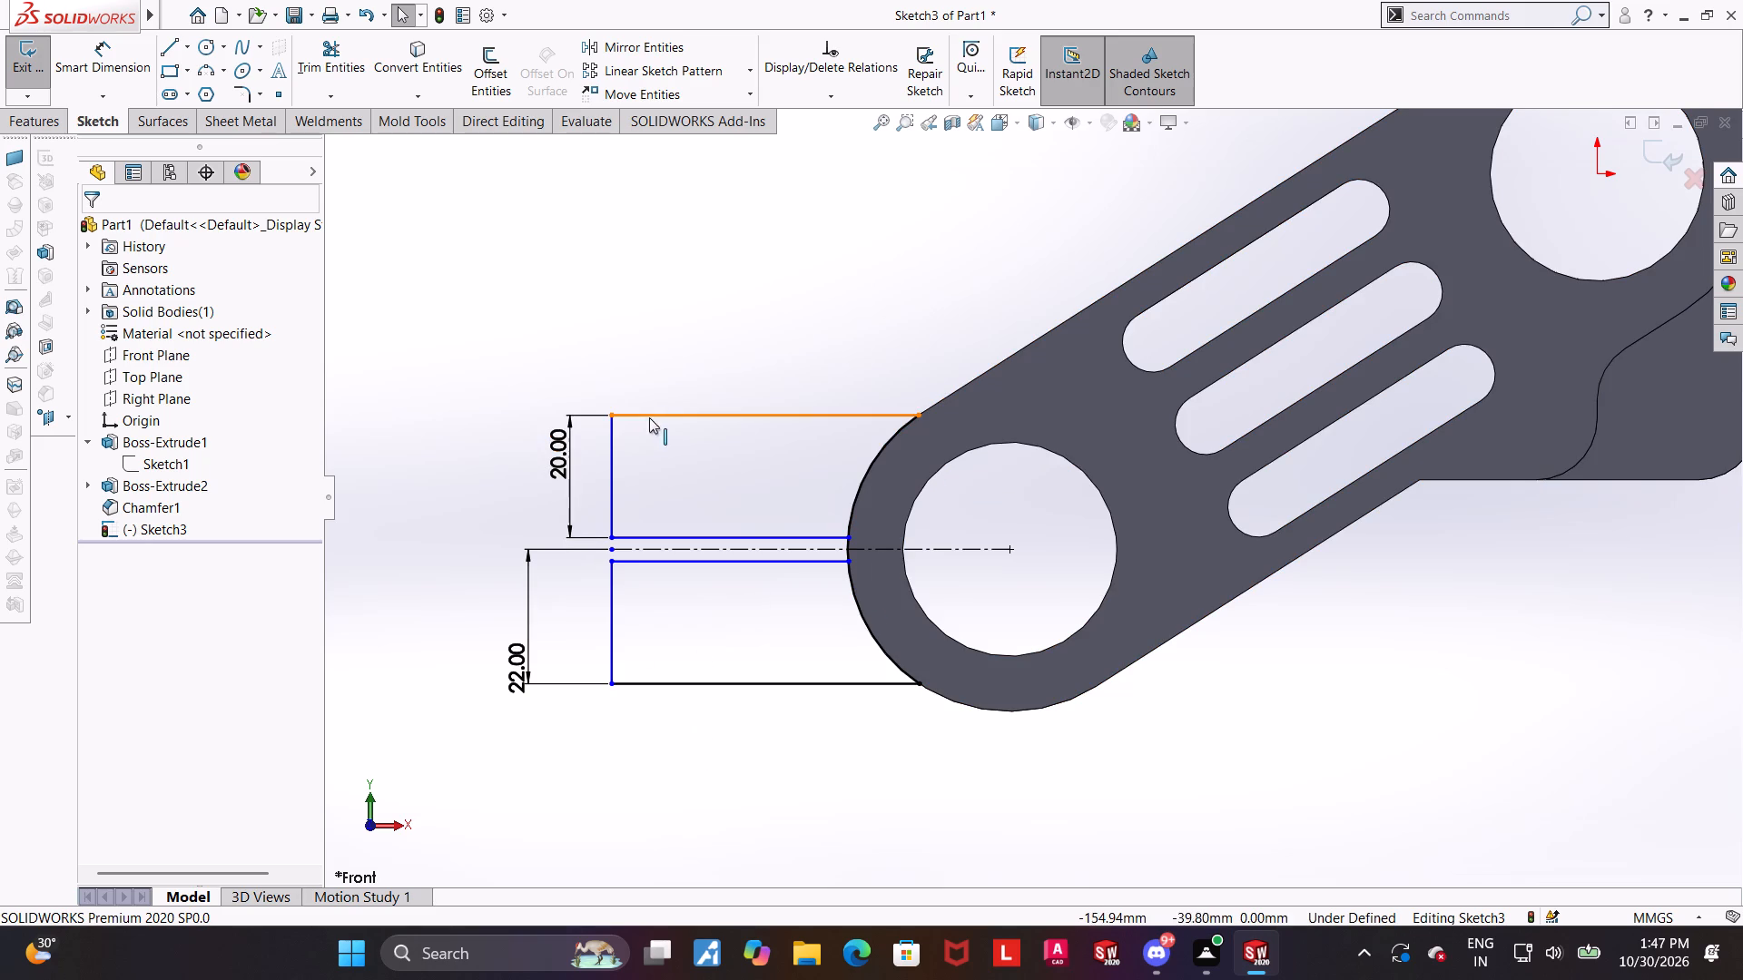
{"action": "left_click", "coordinate": [139, 60]}
{"action": "left_click", "coordinate": [628, 544]}
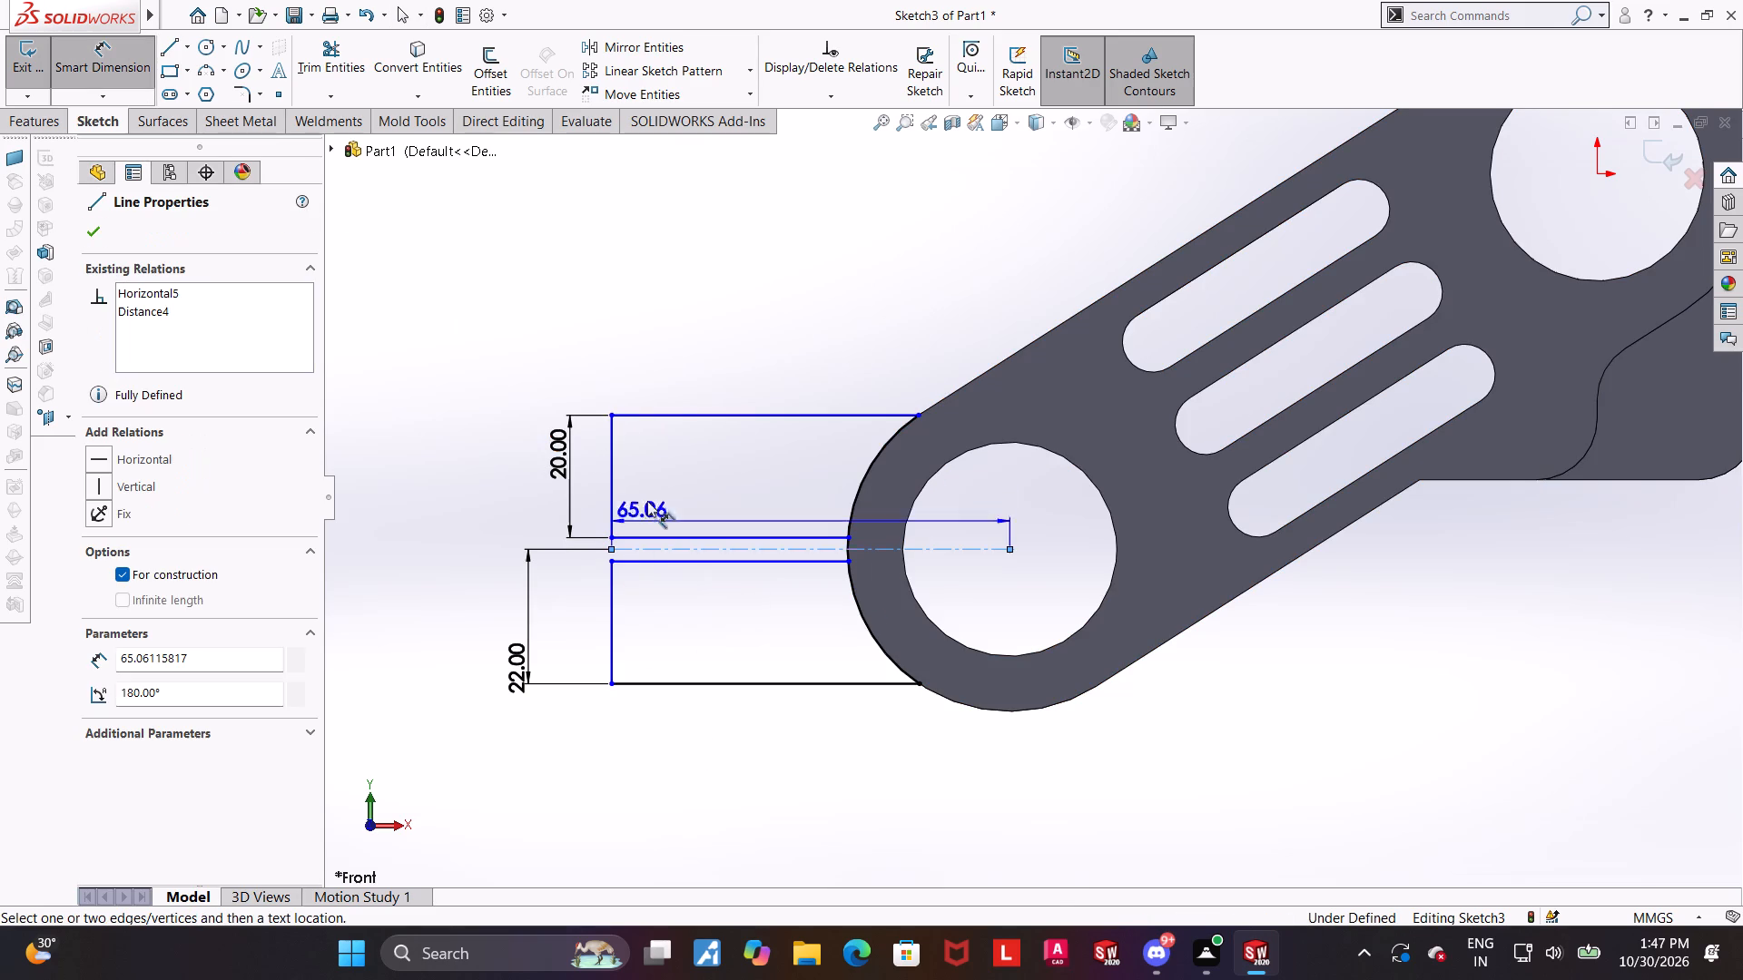
{"action": "left_click", "coordinate": [658, 417]}
{"action": "left_click", "coordinate": [501, 417]}
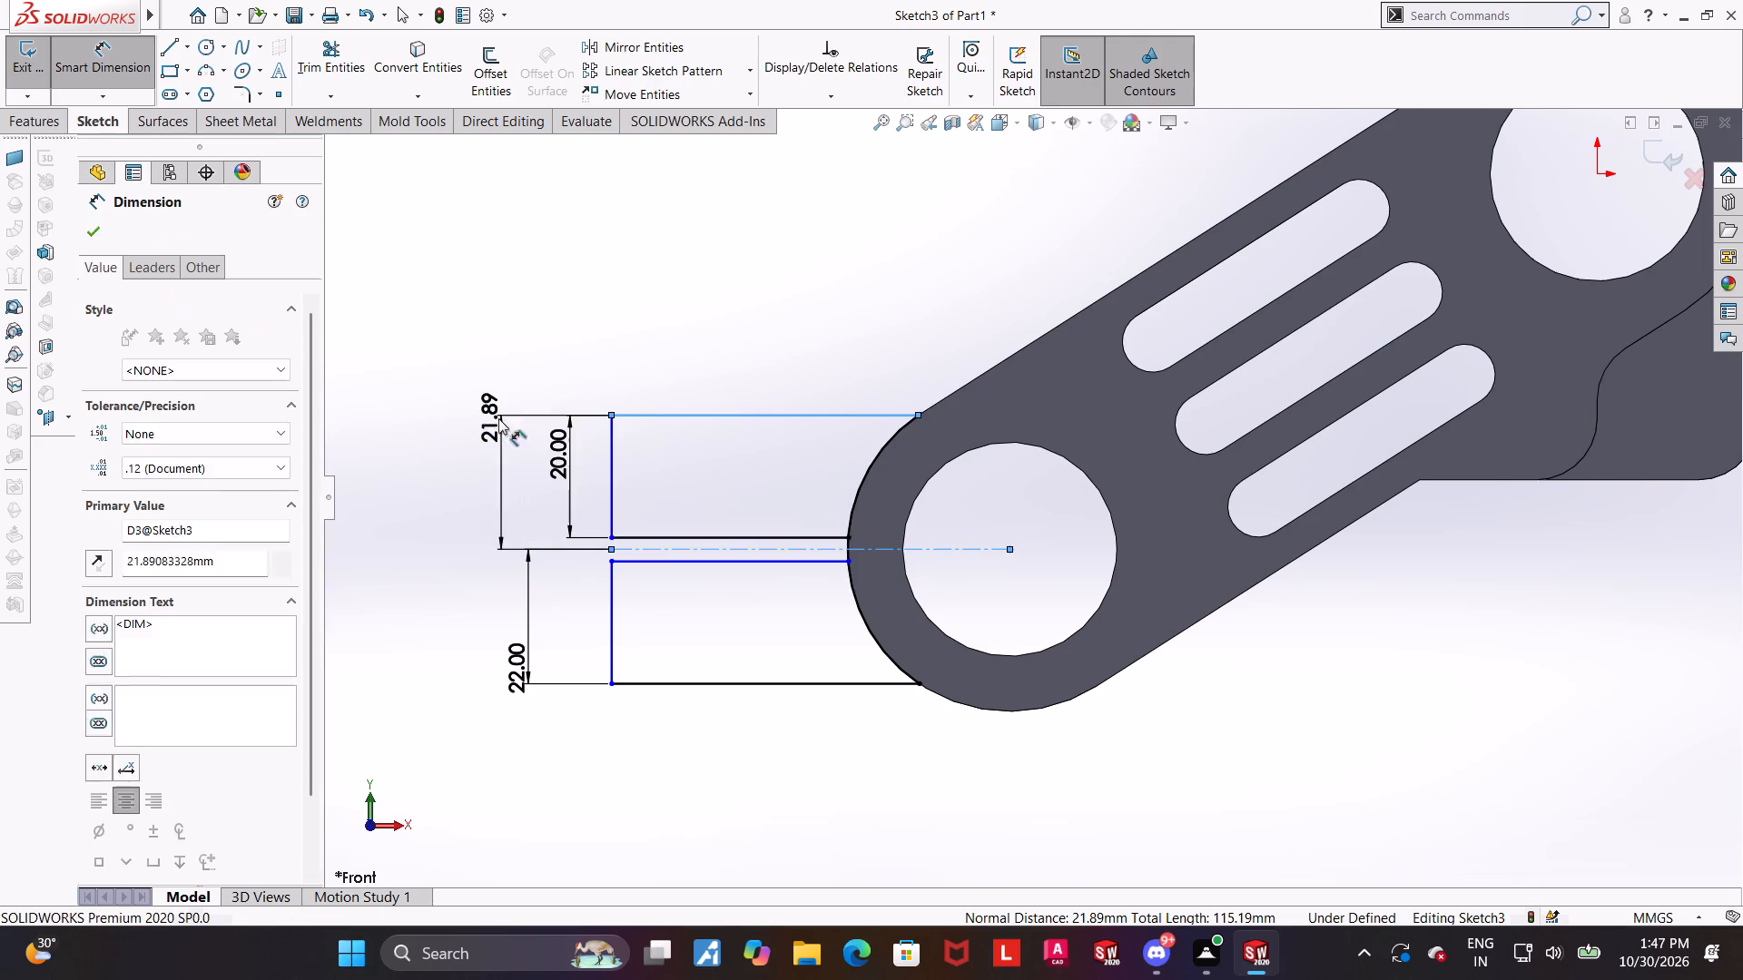
{"action": "type", "text": "22"}
{"action": "key", "text": "Return"}
{"action": "key", "text": "Escape"}
{"action": "key", "text": "Escape"}
{"action": "left_click", "coordinate": [679, 342]}
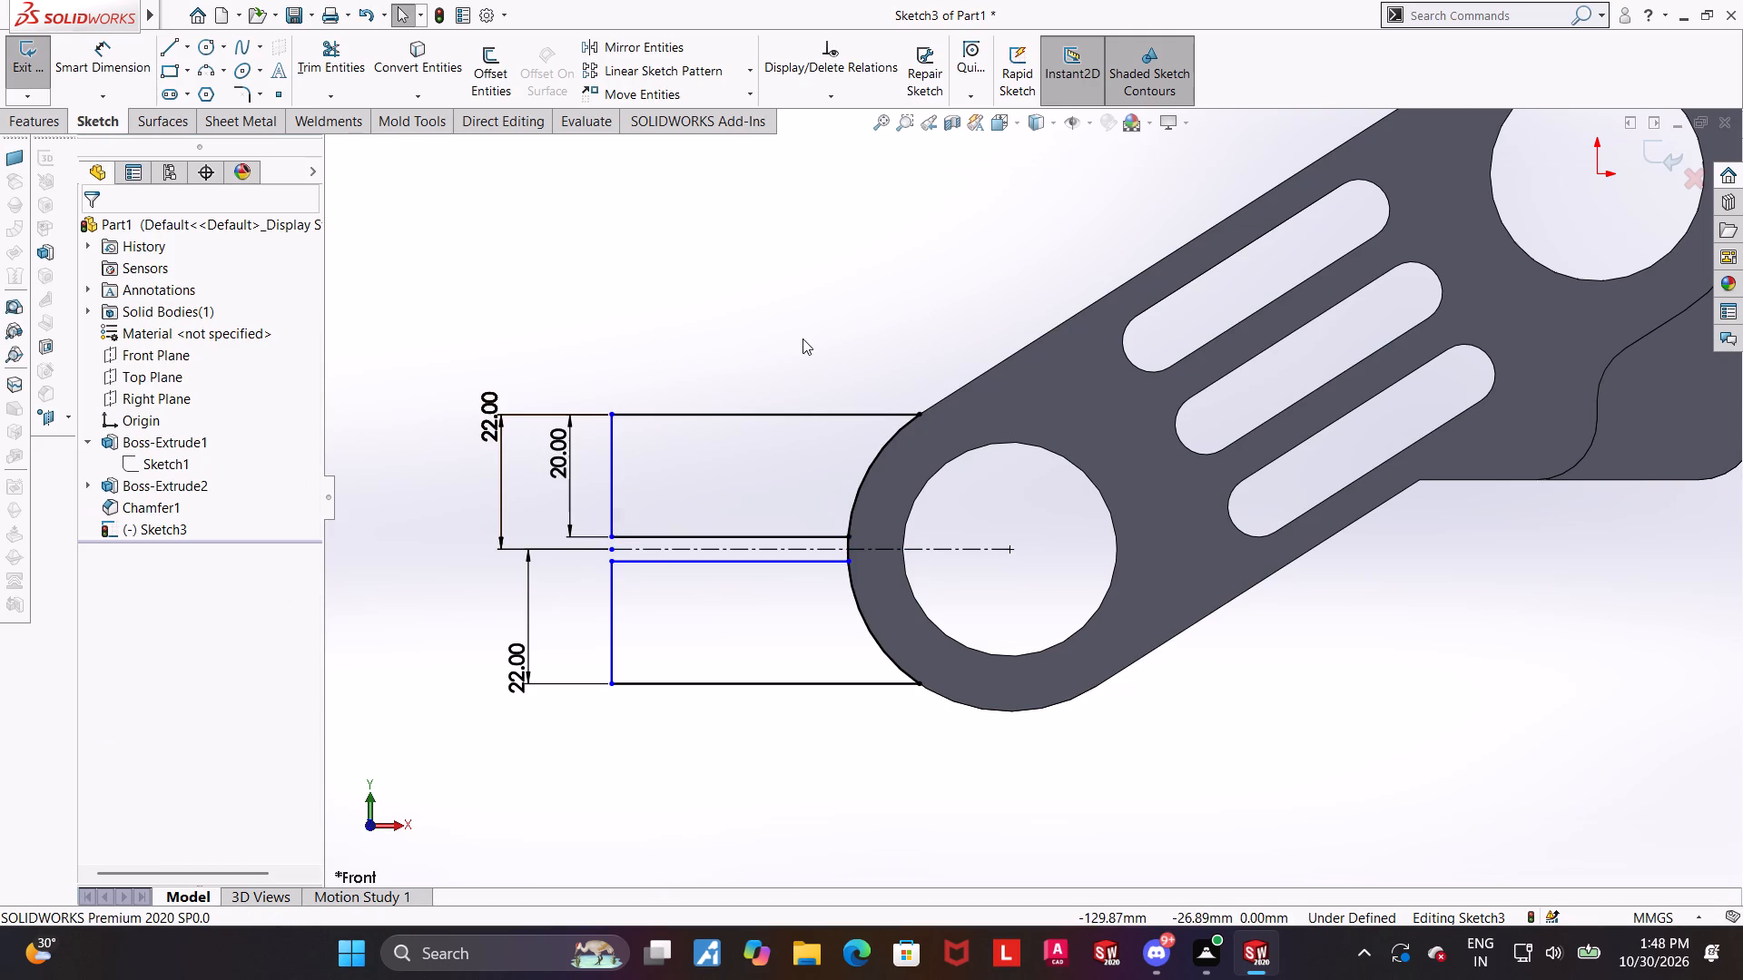
{"action": "left_click", "coordinate": [728, 731]}
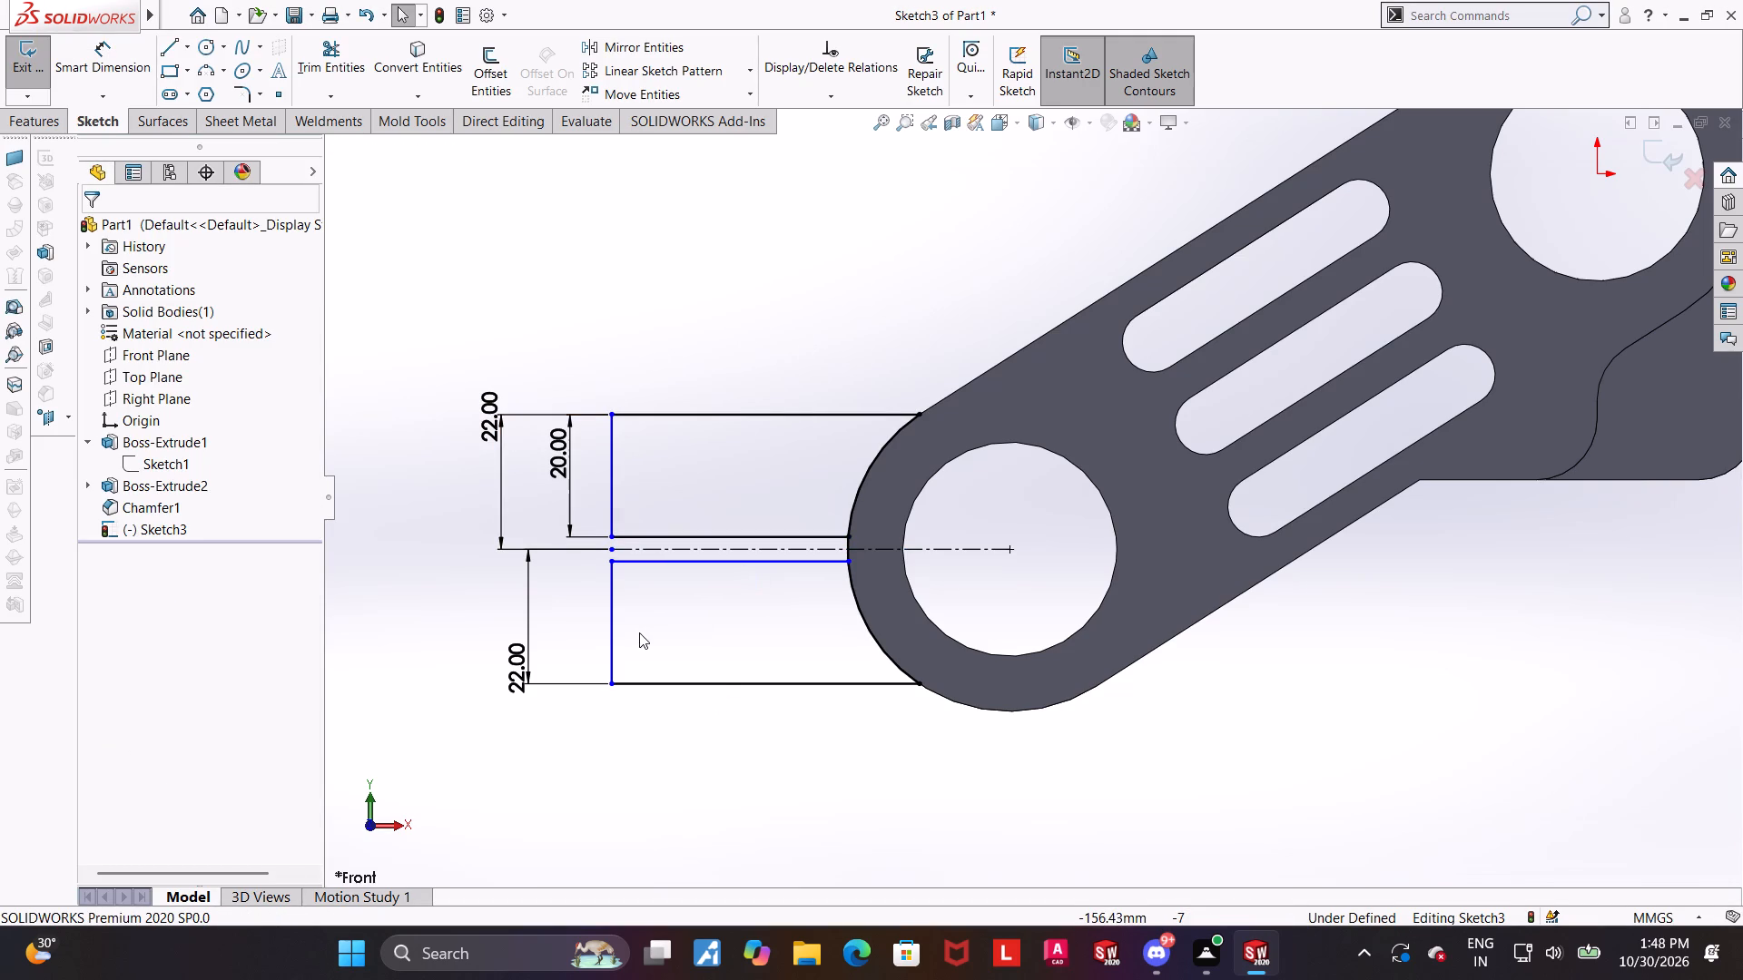
Make the inner horizontal lines of the two tabs symmetric about the centerline.
{"action": "scroll", "coordinate": [659, 621], "scroll_direction": "down", "scroll_amount": 1}
{"action": "left_click", "coordinate": [793, 539]}
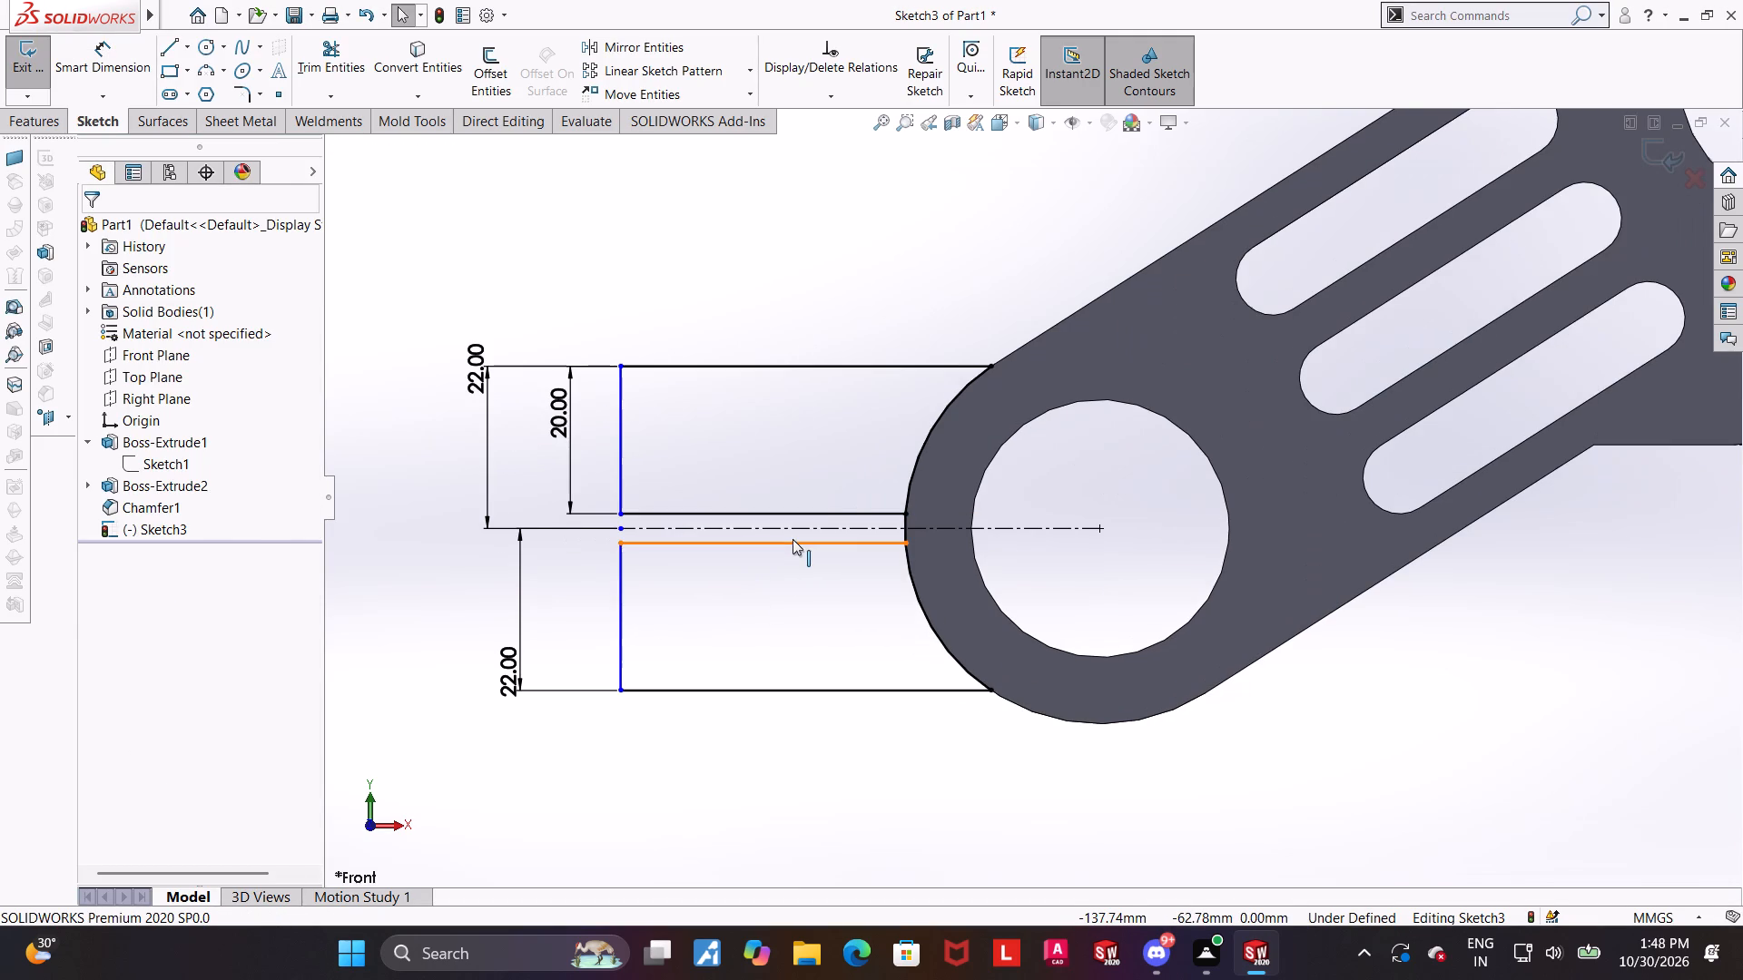
{"action": "left_click", "coordinate": [792, 515], "text": "ctrl"}
{"action": "left_click", "coordinate": [794, 530], "text": "ctrl"}
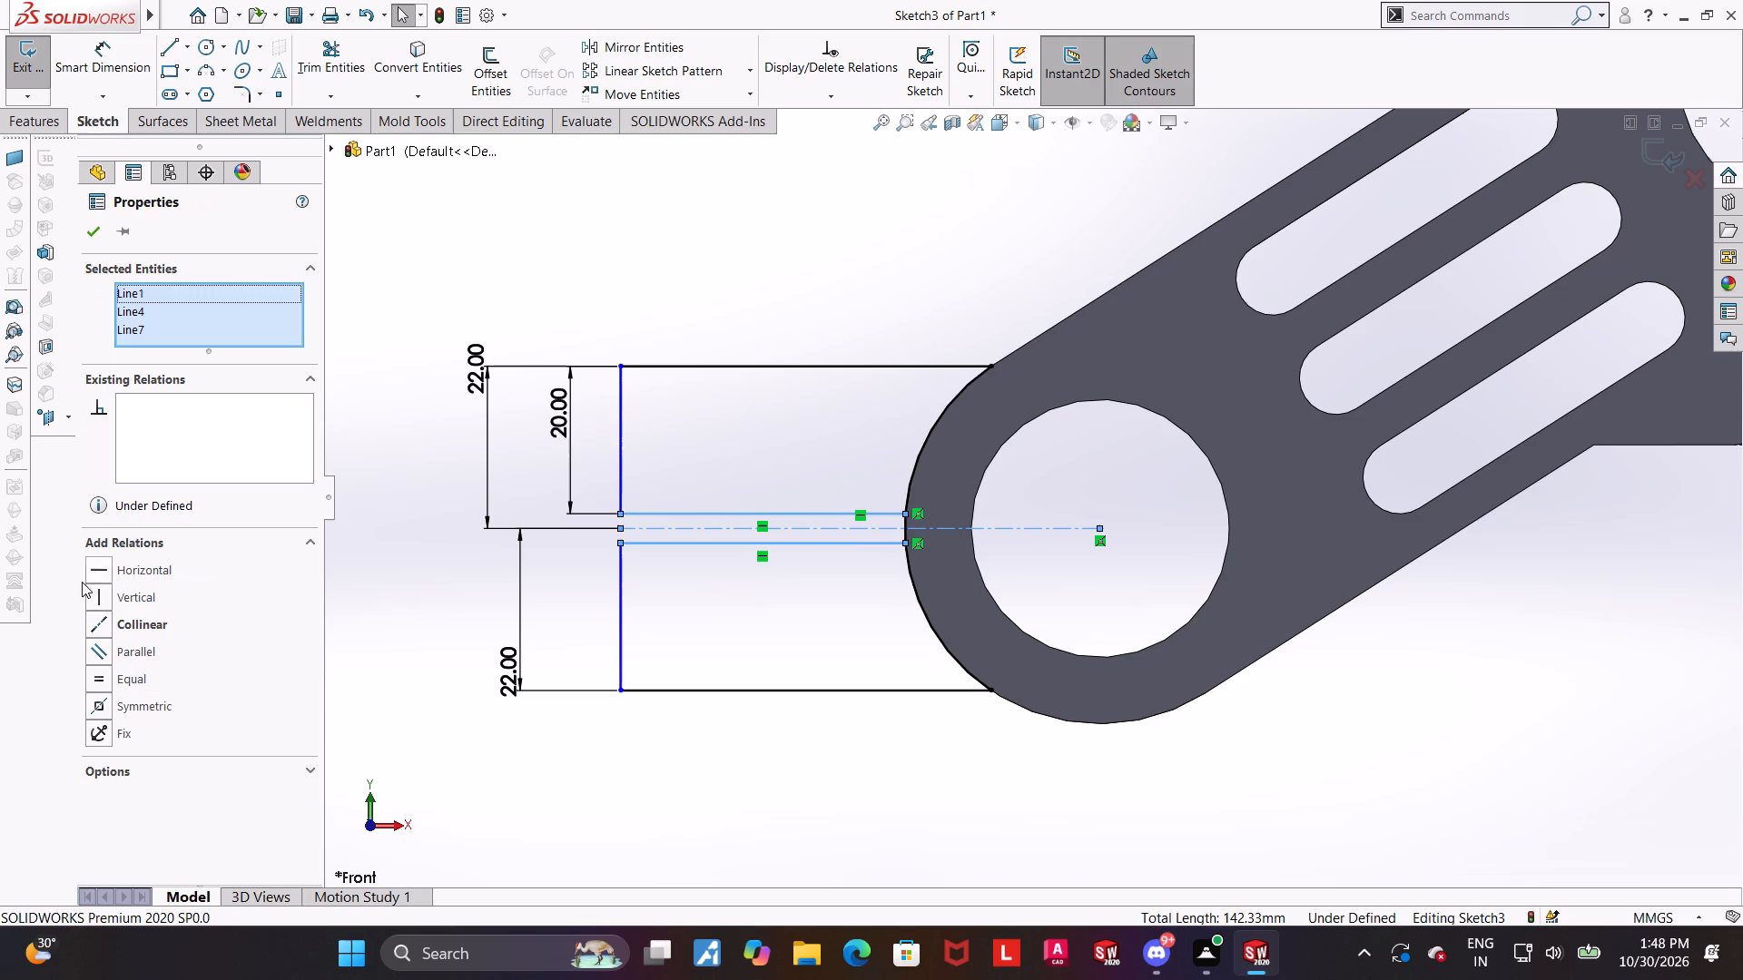
{"action": "left_click", "coordinate": [107, 704]}
{"action": "left_click", "coordinate": [1009, 777]}
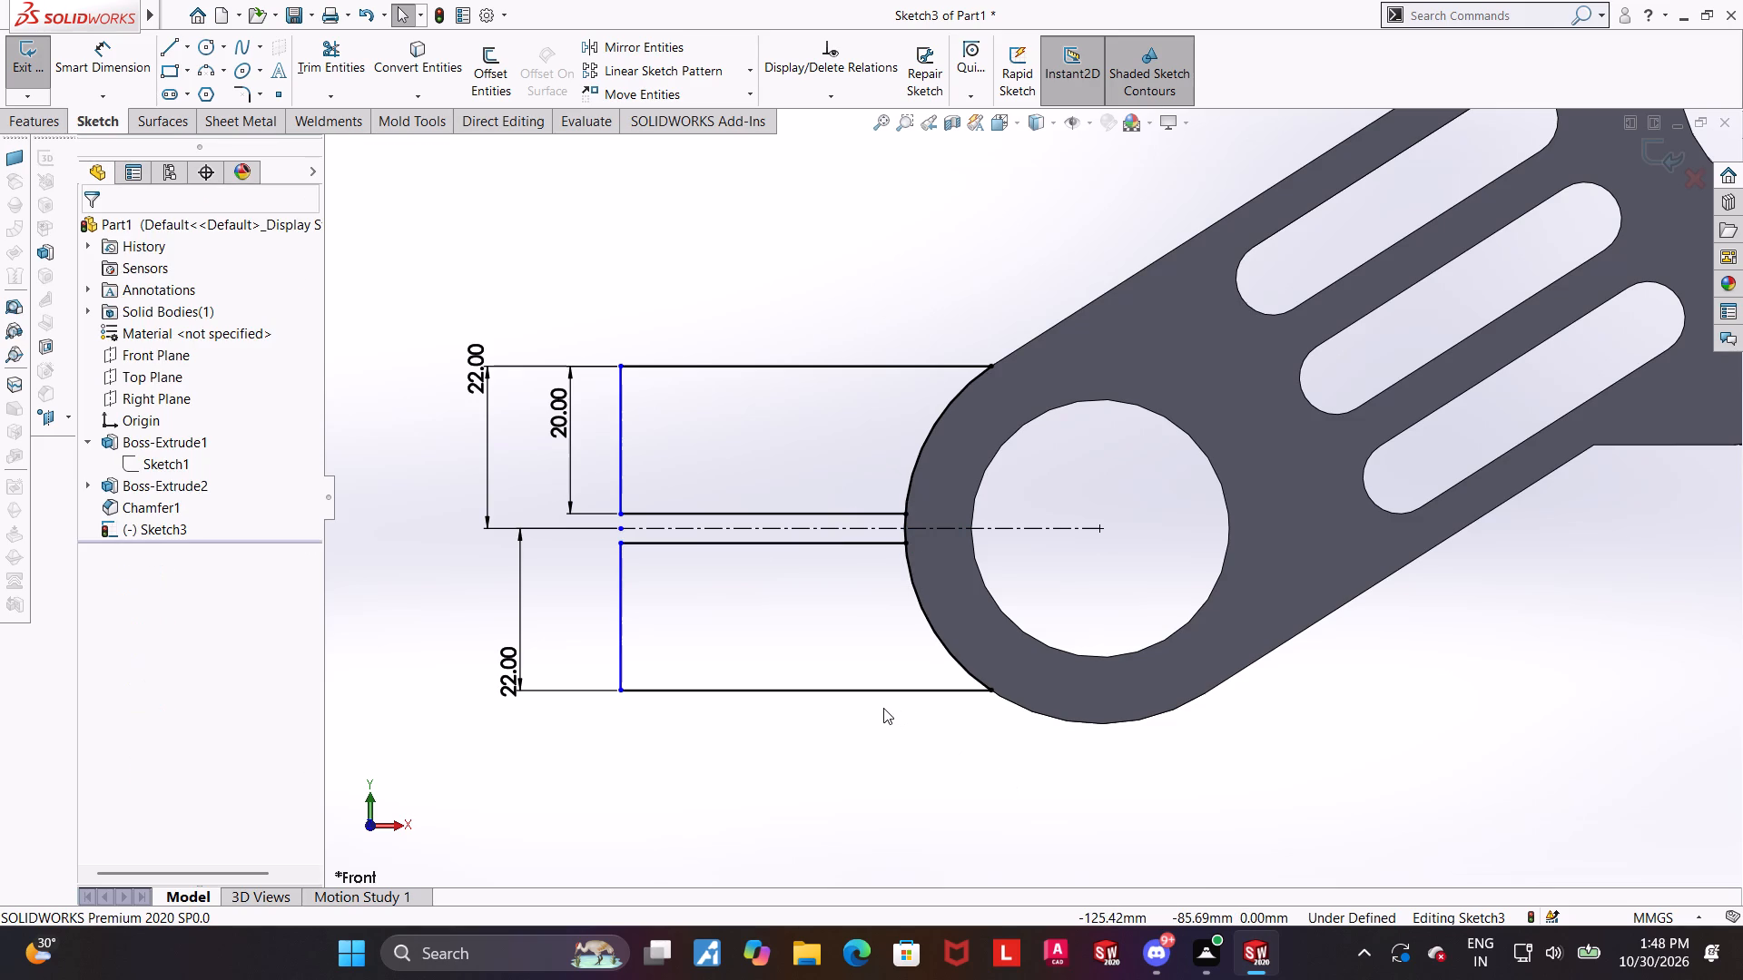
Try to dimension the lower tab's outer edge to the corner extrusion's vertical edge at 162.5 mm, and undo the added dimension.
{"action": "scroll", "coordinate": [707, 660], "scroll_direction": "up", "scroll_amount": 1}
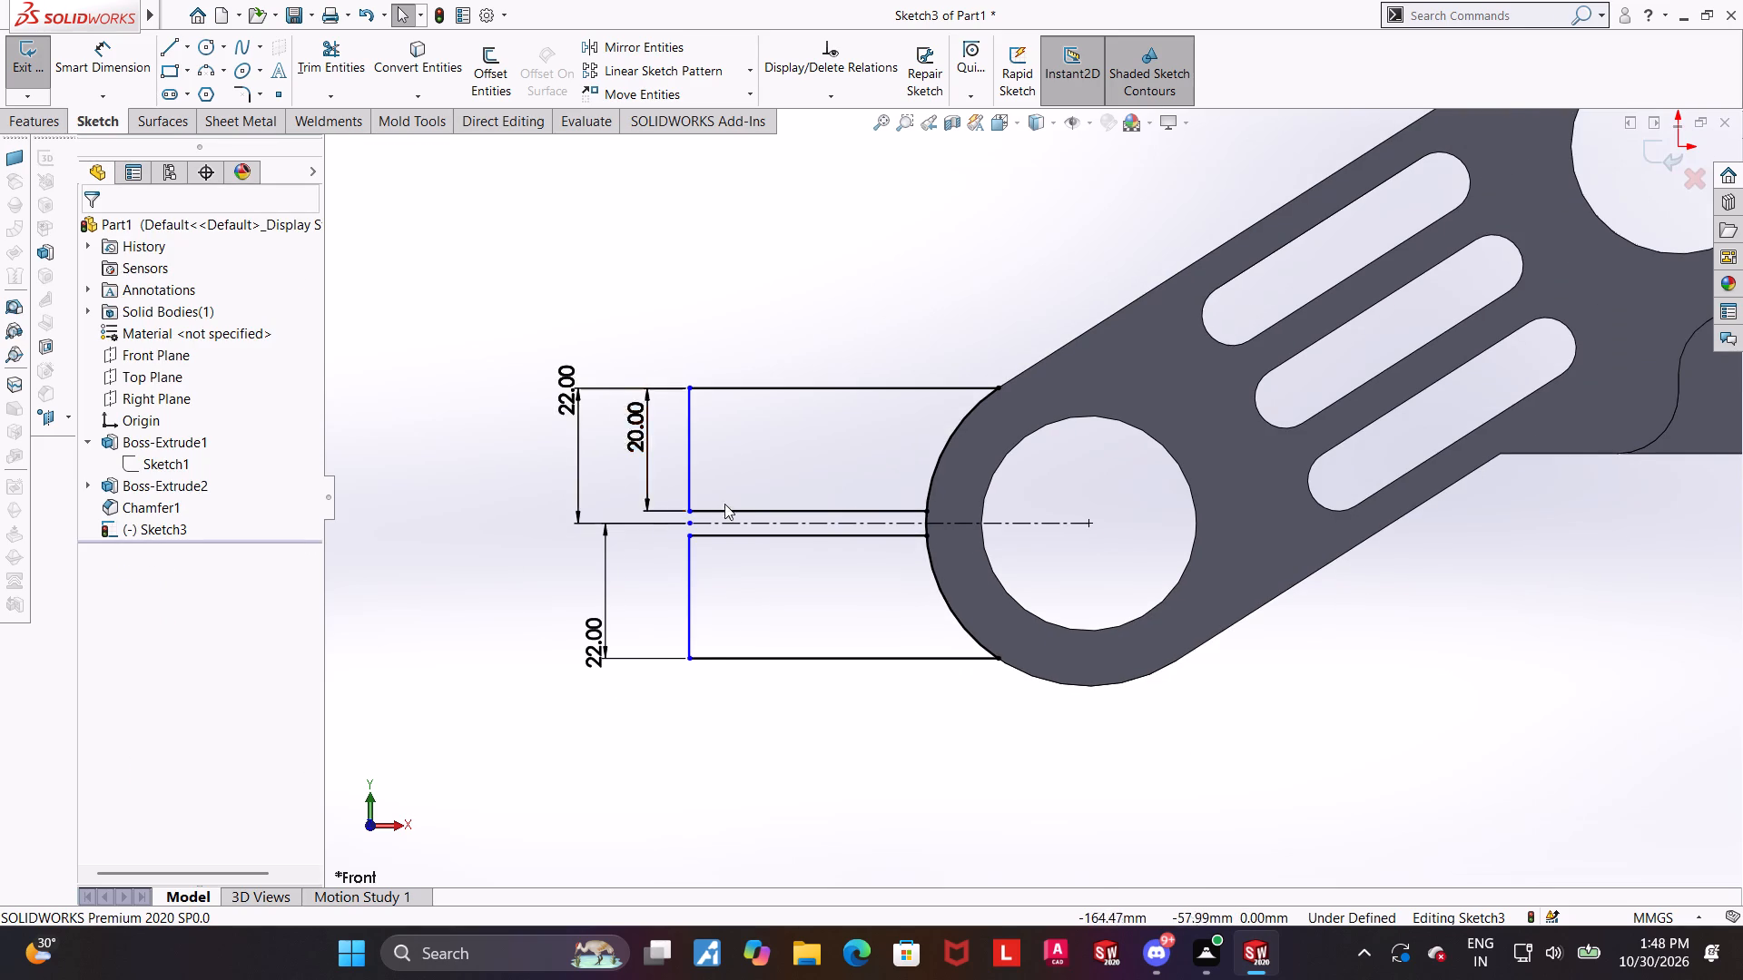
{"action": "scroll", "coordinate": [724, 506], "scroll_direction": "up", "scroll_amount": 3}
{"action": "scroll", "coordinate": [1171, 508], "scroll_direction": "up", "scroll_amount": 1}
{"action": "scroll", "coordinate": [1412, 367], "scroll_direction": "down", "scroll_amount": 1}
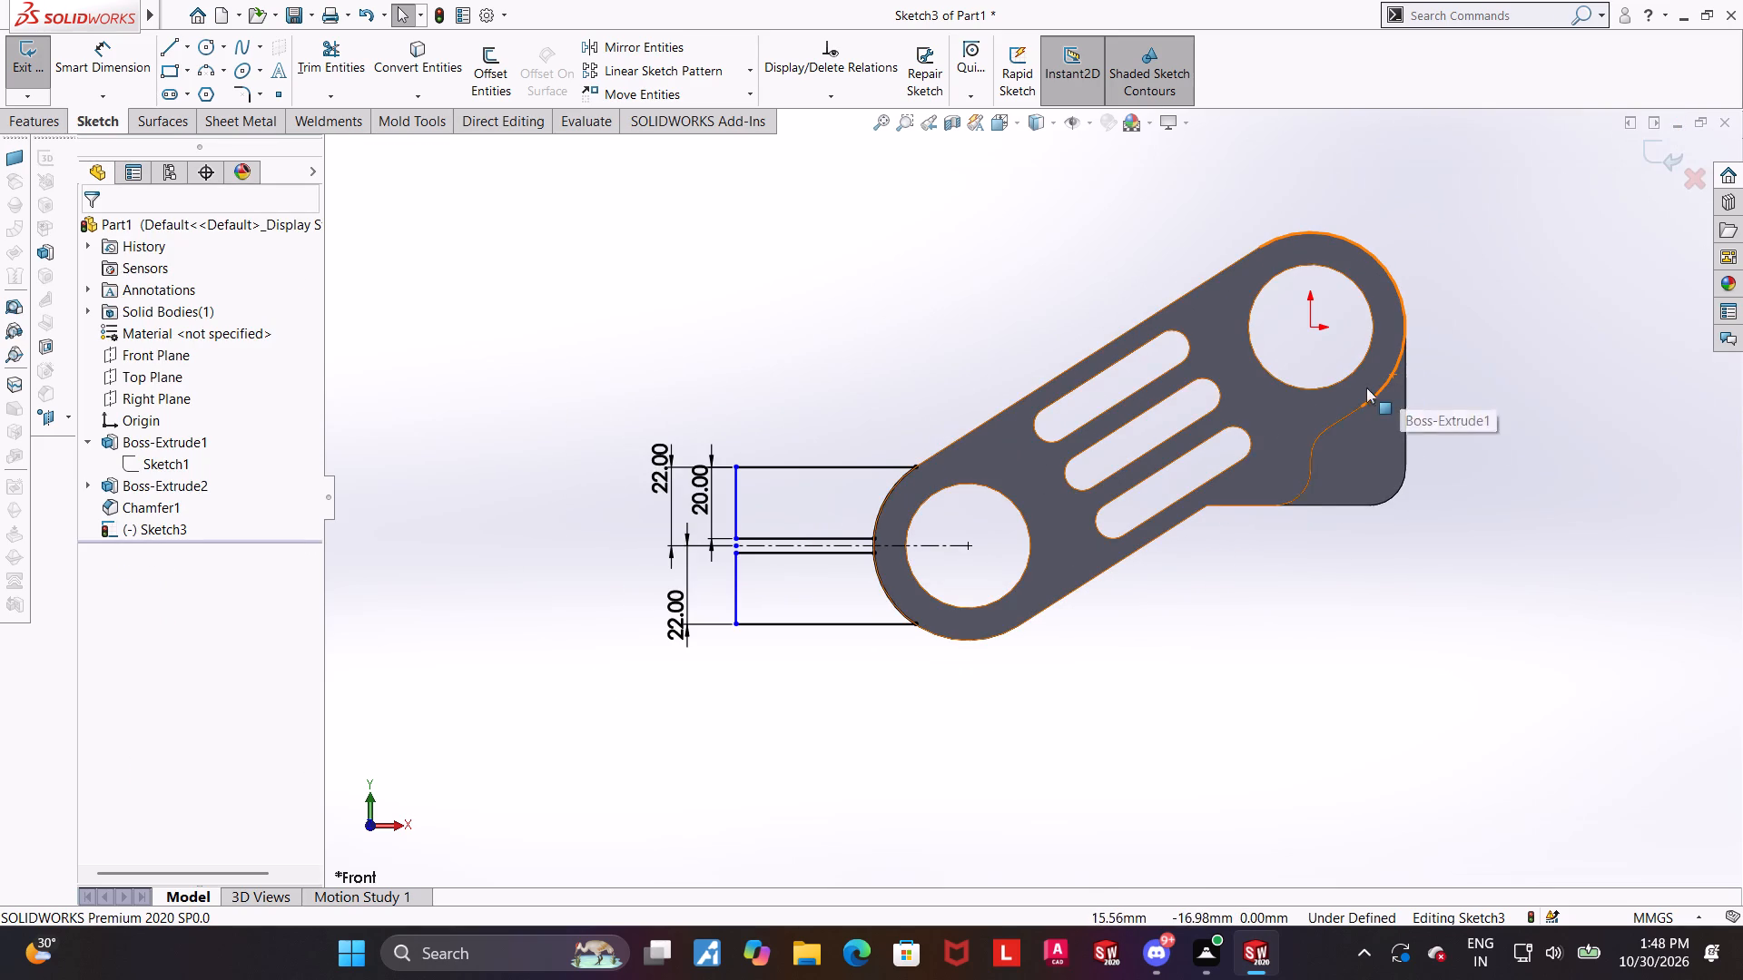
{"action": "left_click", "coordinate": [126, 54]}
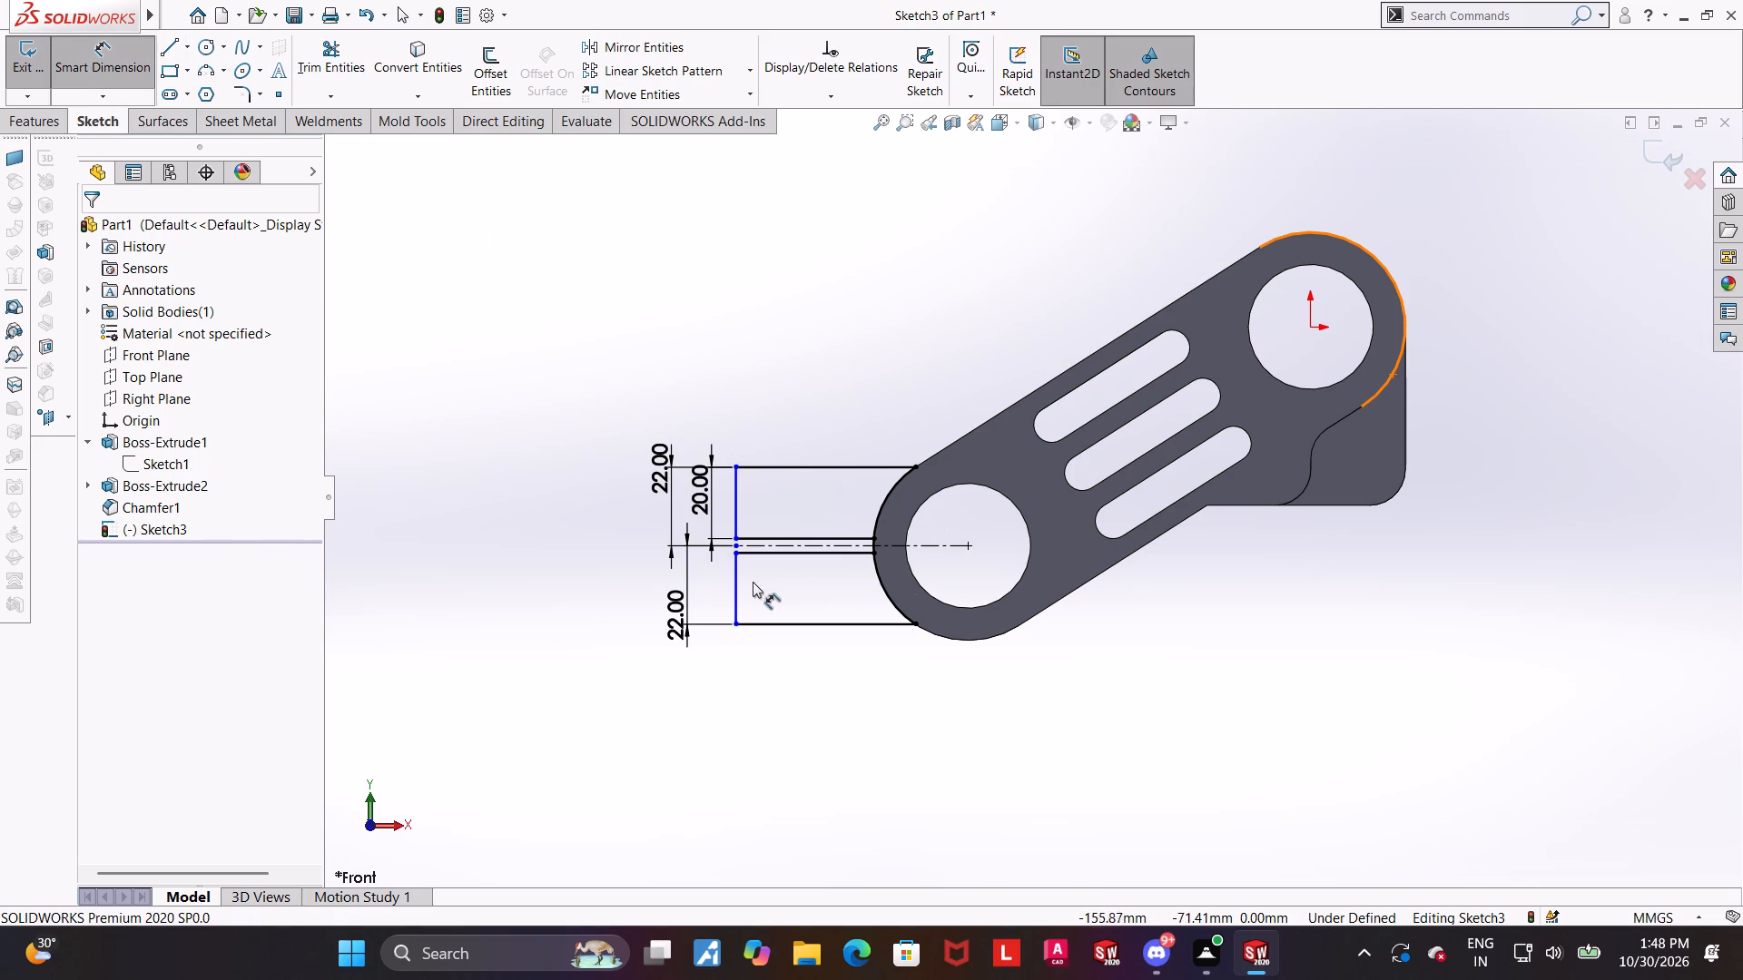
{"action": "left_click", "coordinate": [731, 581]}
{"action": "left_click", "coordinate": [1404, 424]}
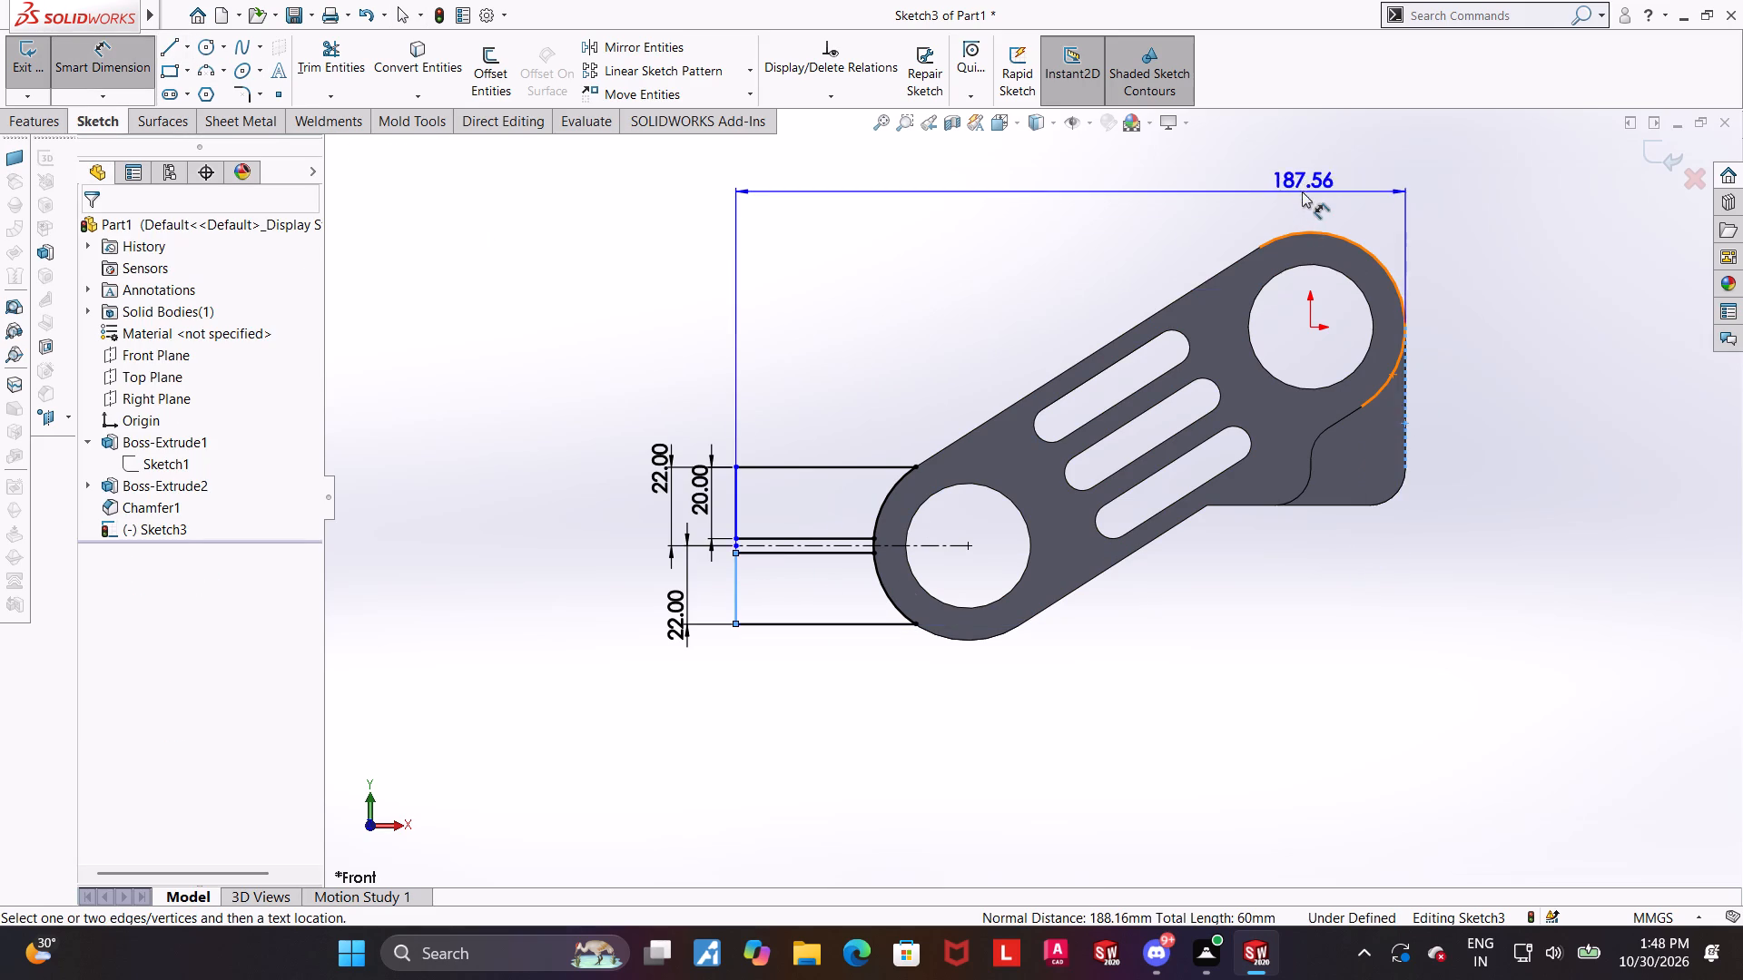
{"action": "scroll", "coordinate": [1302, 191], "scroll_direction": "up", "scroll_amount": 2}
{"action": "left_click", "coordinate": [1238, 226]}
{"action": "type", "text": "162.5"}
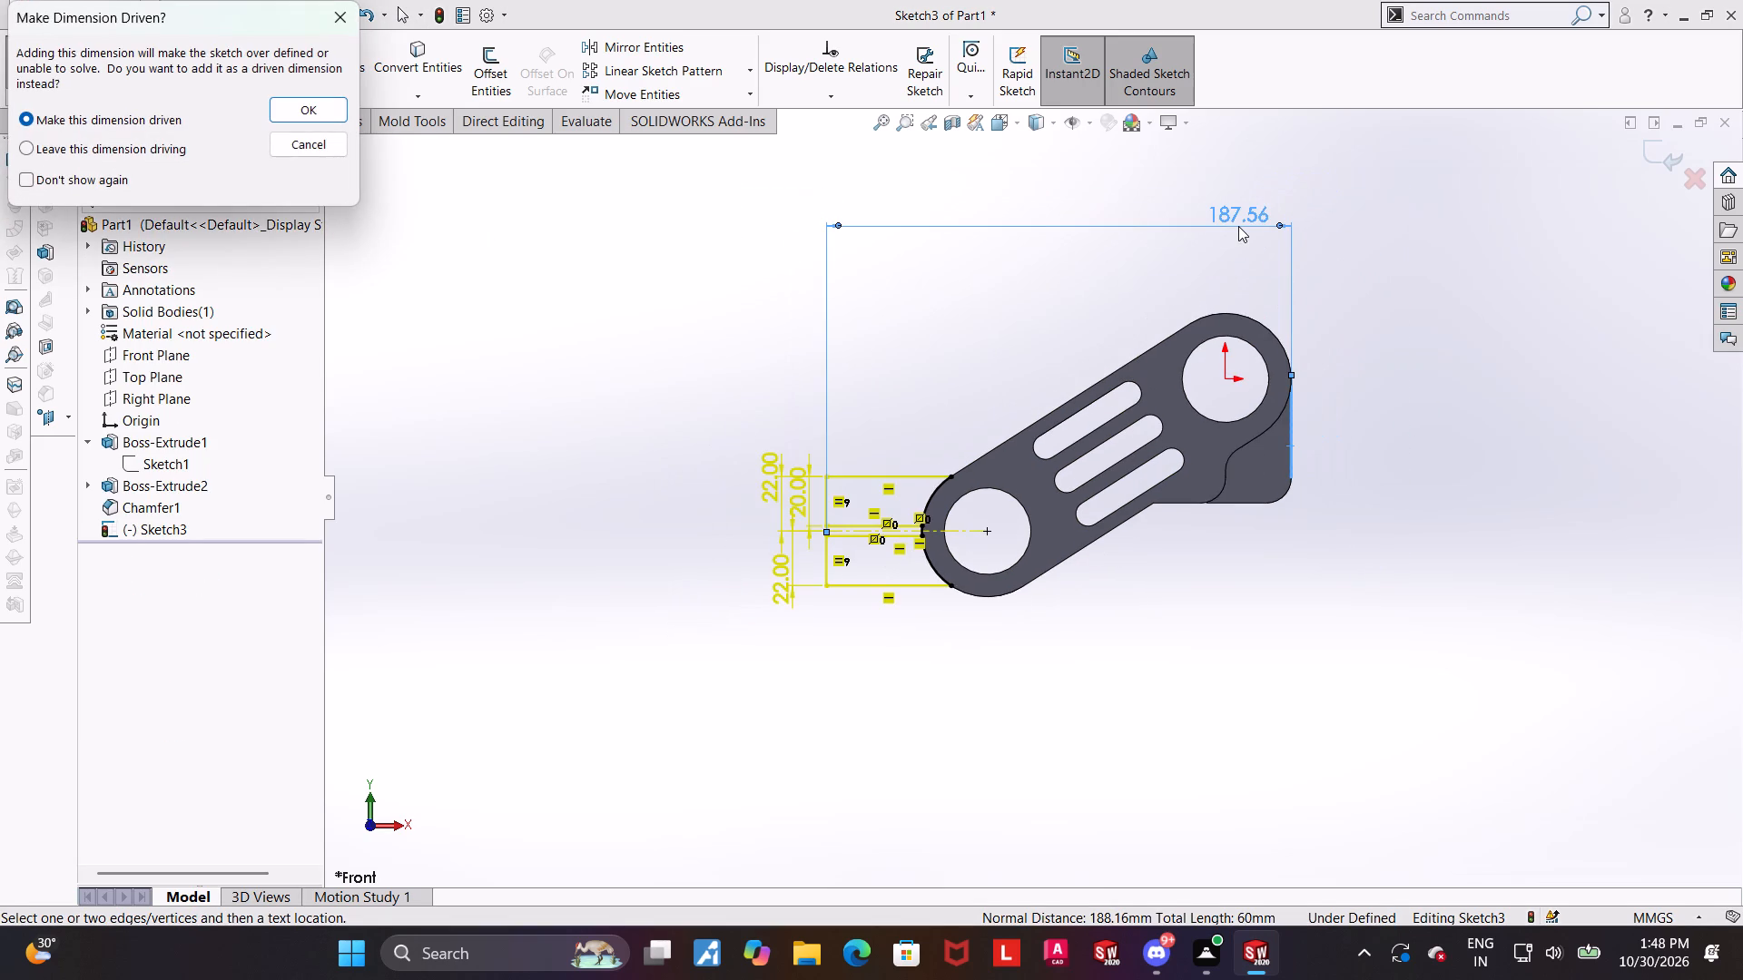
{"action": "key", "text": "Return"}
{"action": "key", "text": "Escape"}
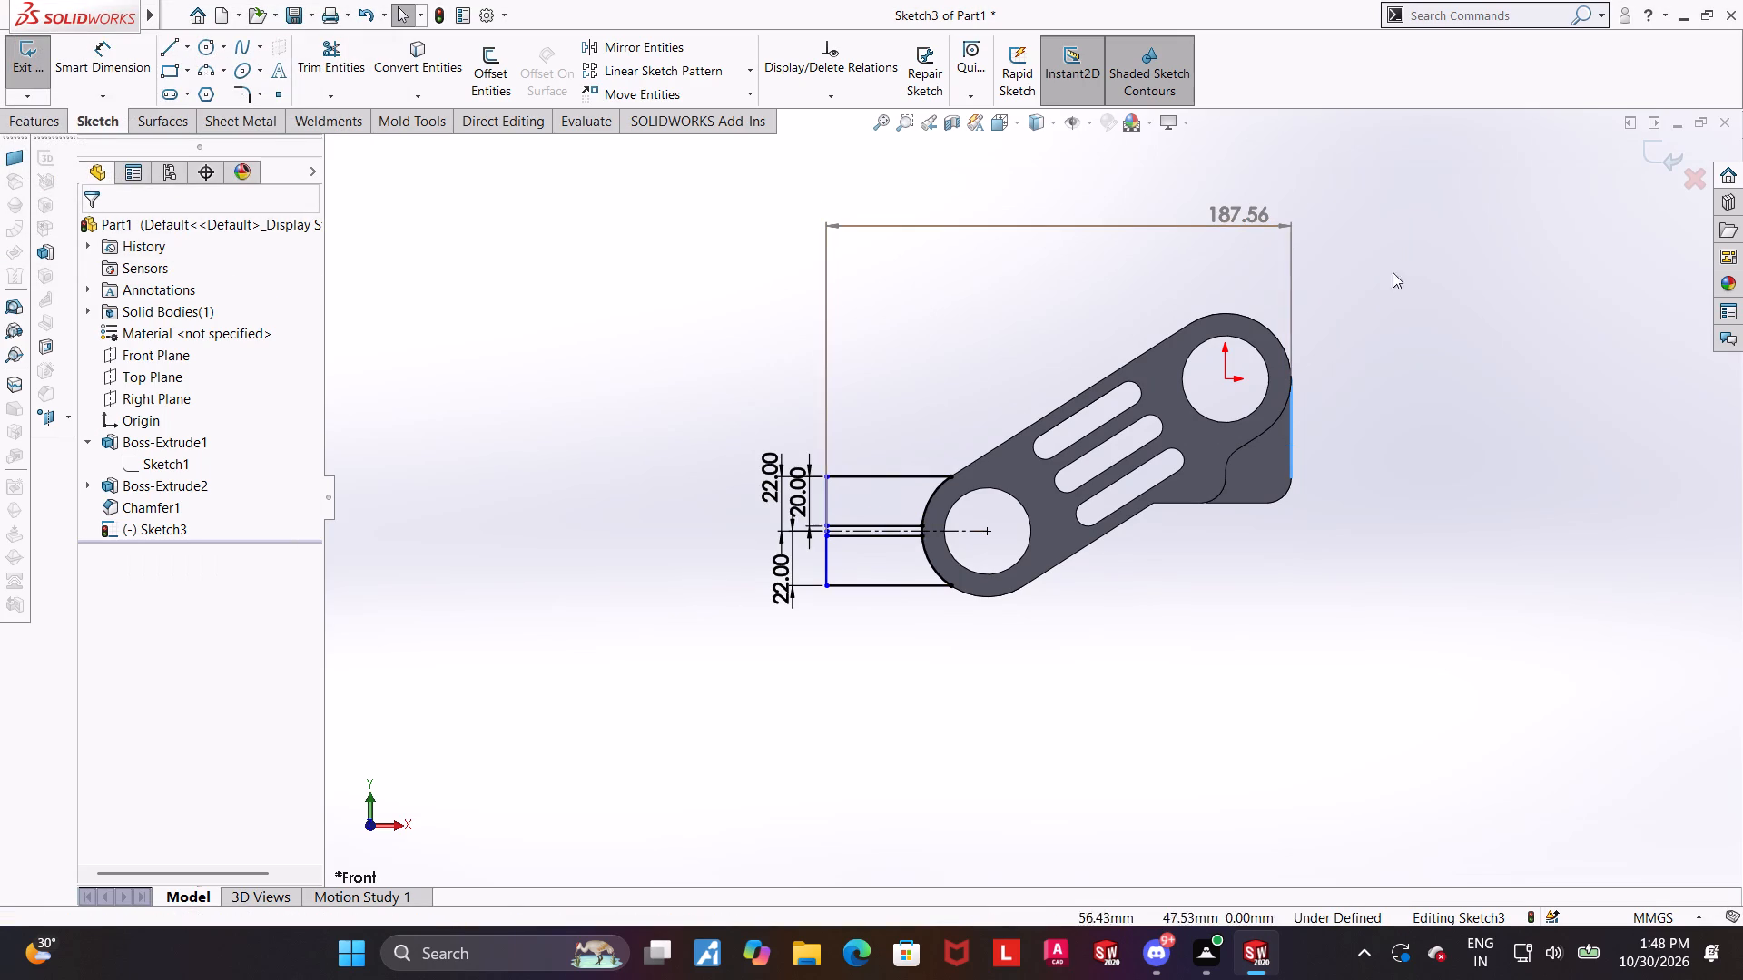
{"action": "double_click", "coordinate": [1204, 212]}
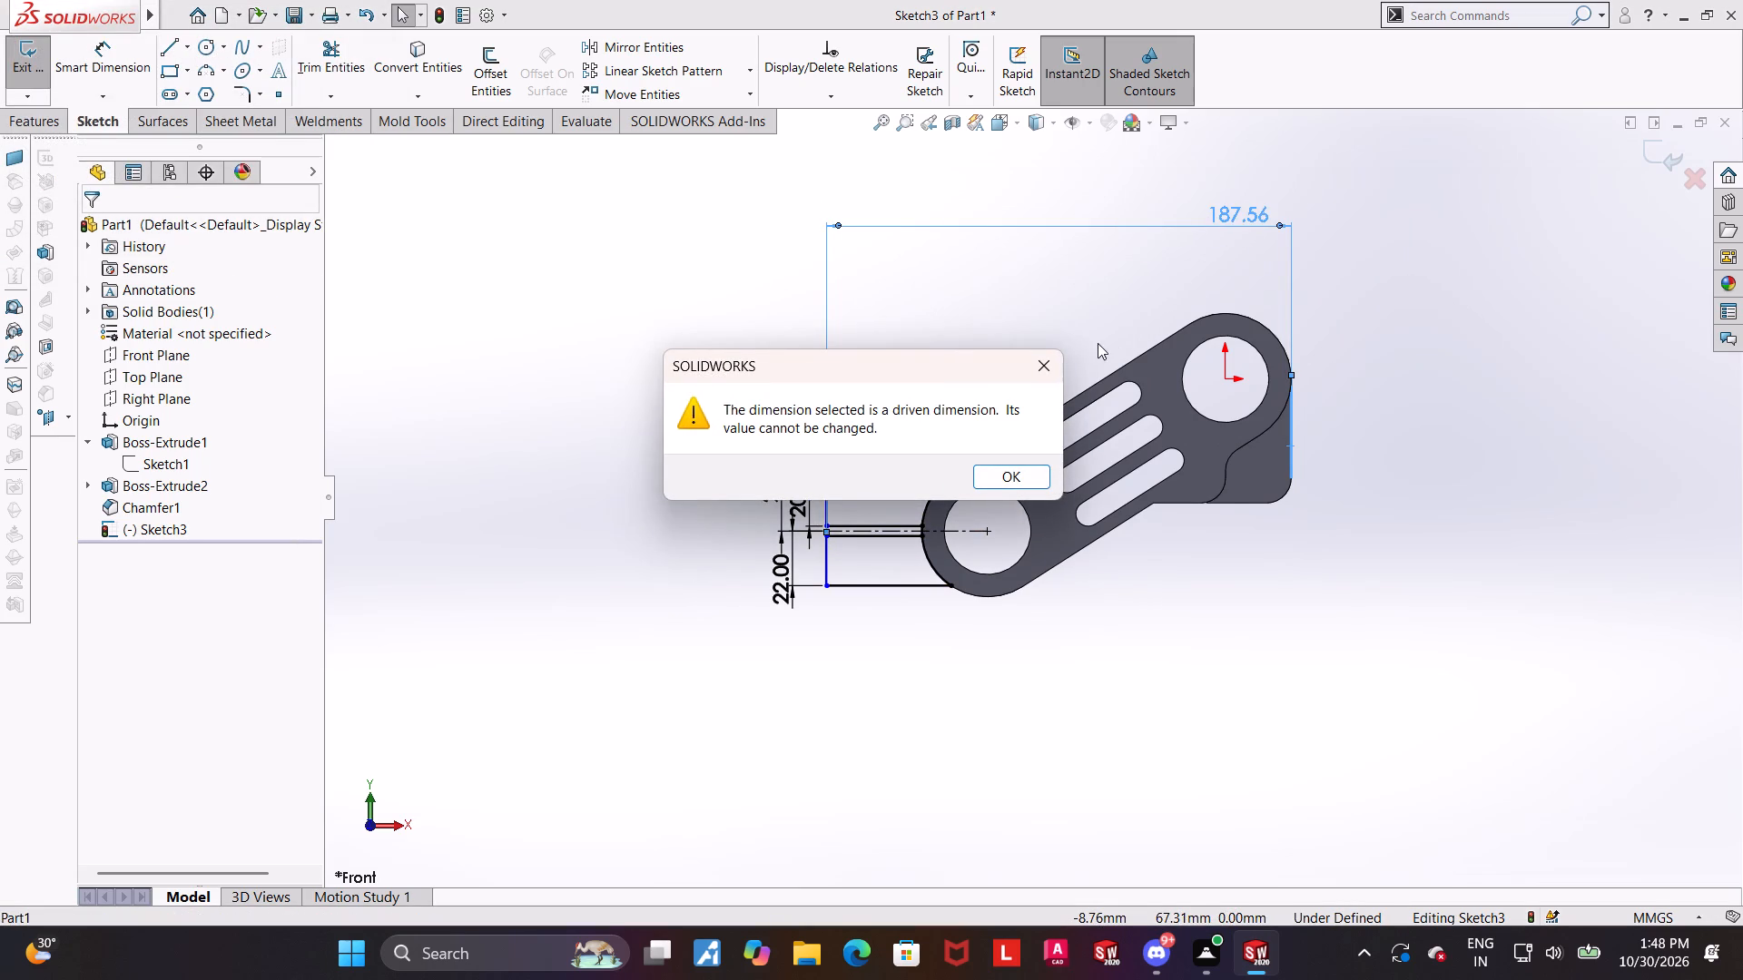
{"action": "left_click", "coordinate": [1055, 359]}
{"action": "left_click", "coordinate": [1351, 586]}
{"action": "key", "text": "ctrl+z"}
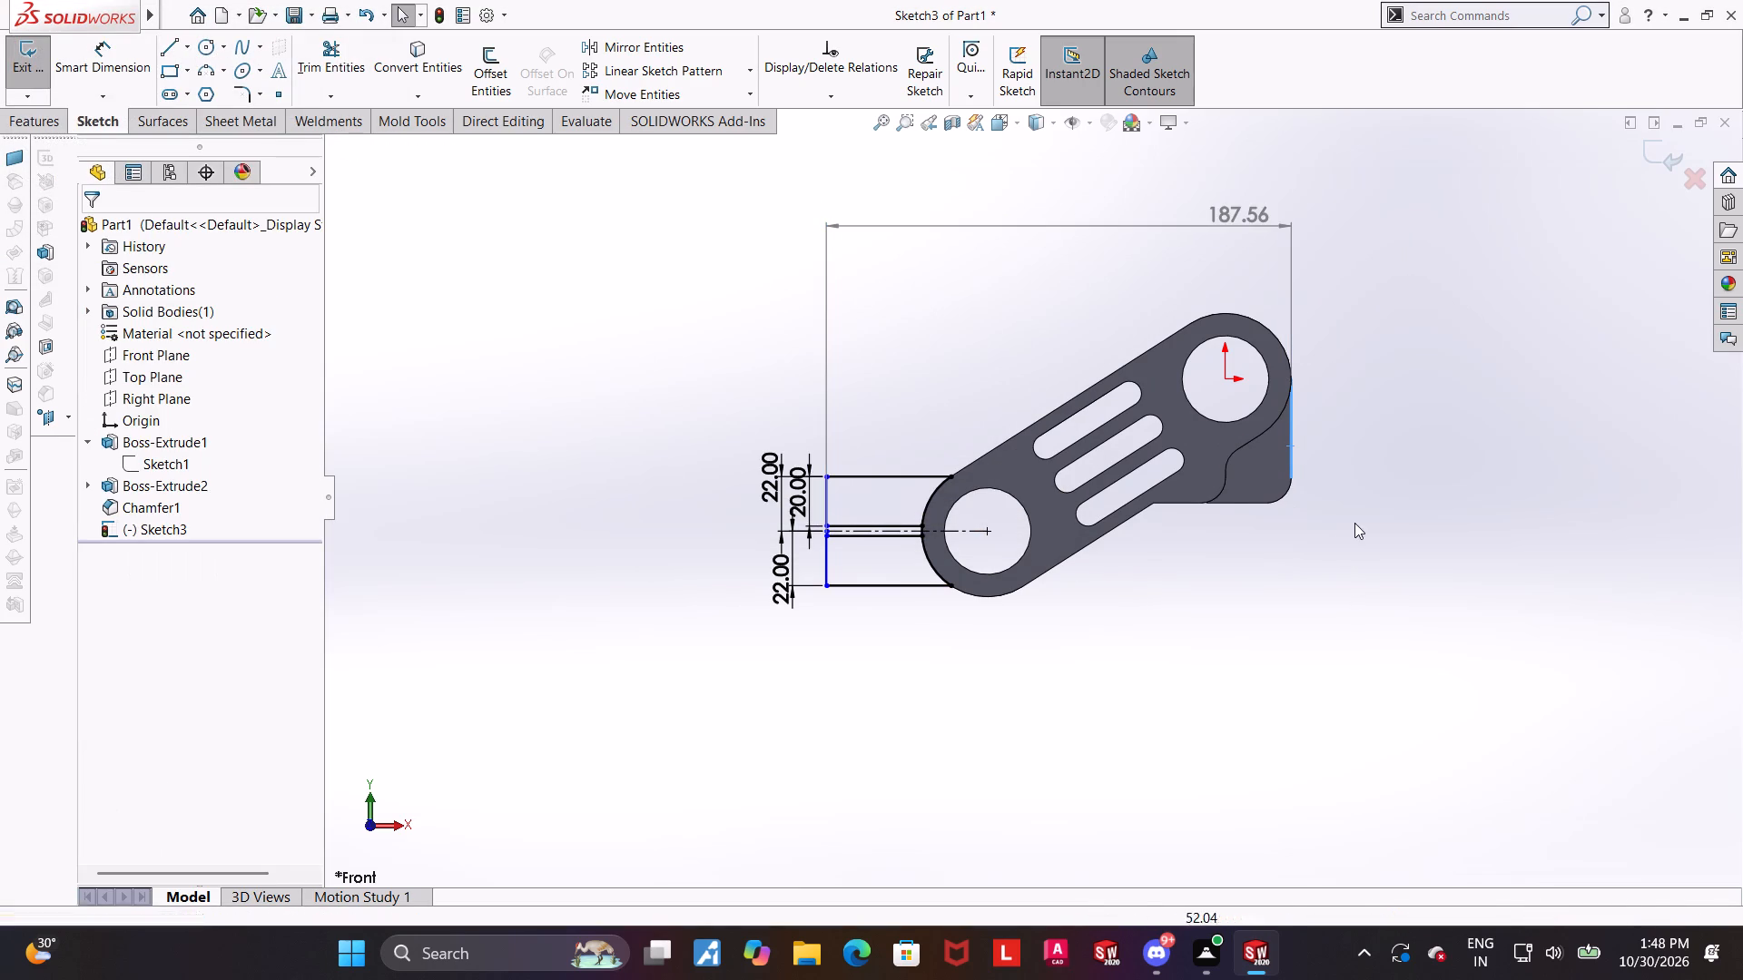
Shorten both tabs by moving their vertical outer edges inward to about 152 mm from the upper hole's centre.
{"action": "scroll", "coordinate": [1093, 517], "scroll_direction": "down", "scroll_amount": 3}
{"action": "key", "text": "Escape"}
{"action": "left_click_drag", "start_coordinate": [616, 475], "coordinate": [646, 475]}
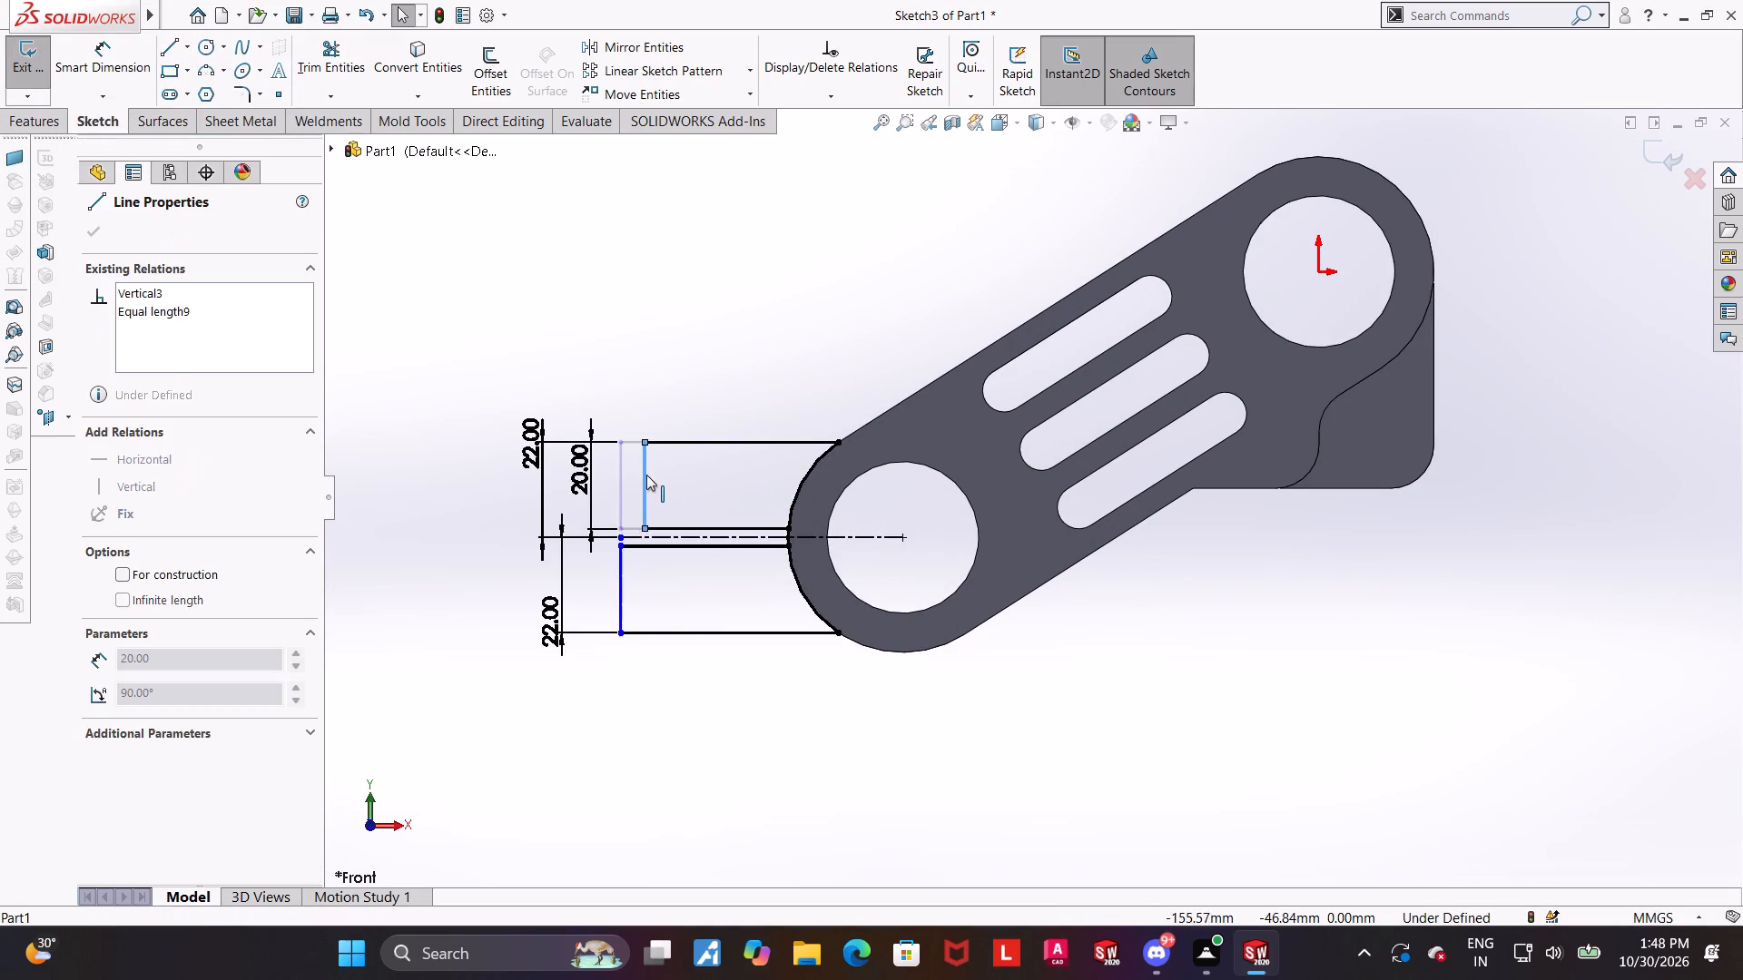
{"action": "left_click_drag", "start_coordinate": [646, 475], "coordinate": [661, 475]}
{"action": "key", "text": "Escape"}
{"action": "left_click_drag", "start_coordinate": [619, 562], "coordinate": [705, 563]}
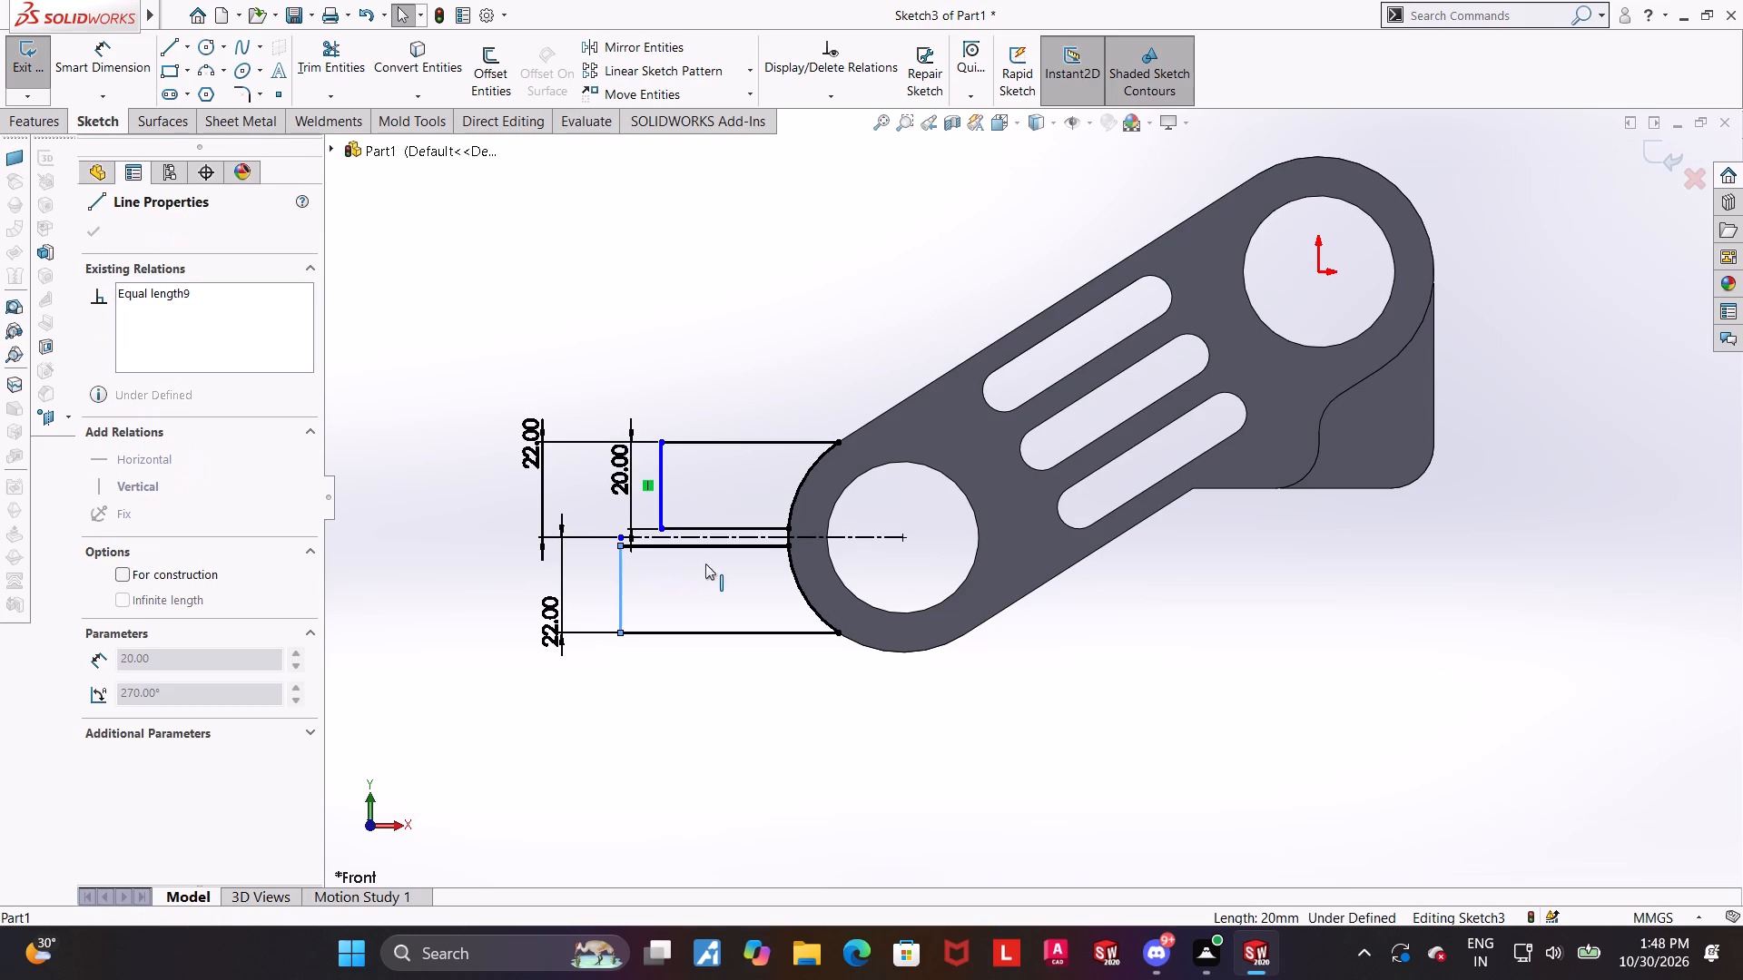
{"action": "left_click_drag", "start_coordinate": [705, 563], "coordinate": [735, 564]}
{"action": "key", "text": "Escape"}
{"action": "left_click_drag", "start_coordinate": [621, 550], "coordinate": [666, 567]}
{"action": "key", "text": "Escape"}
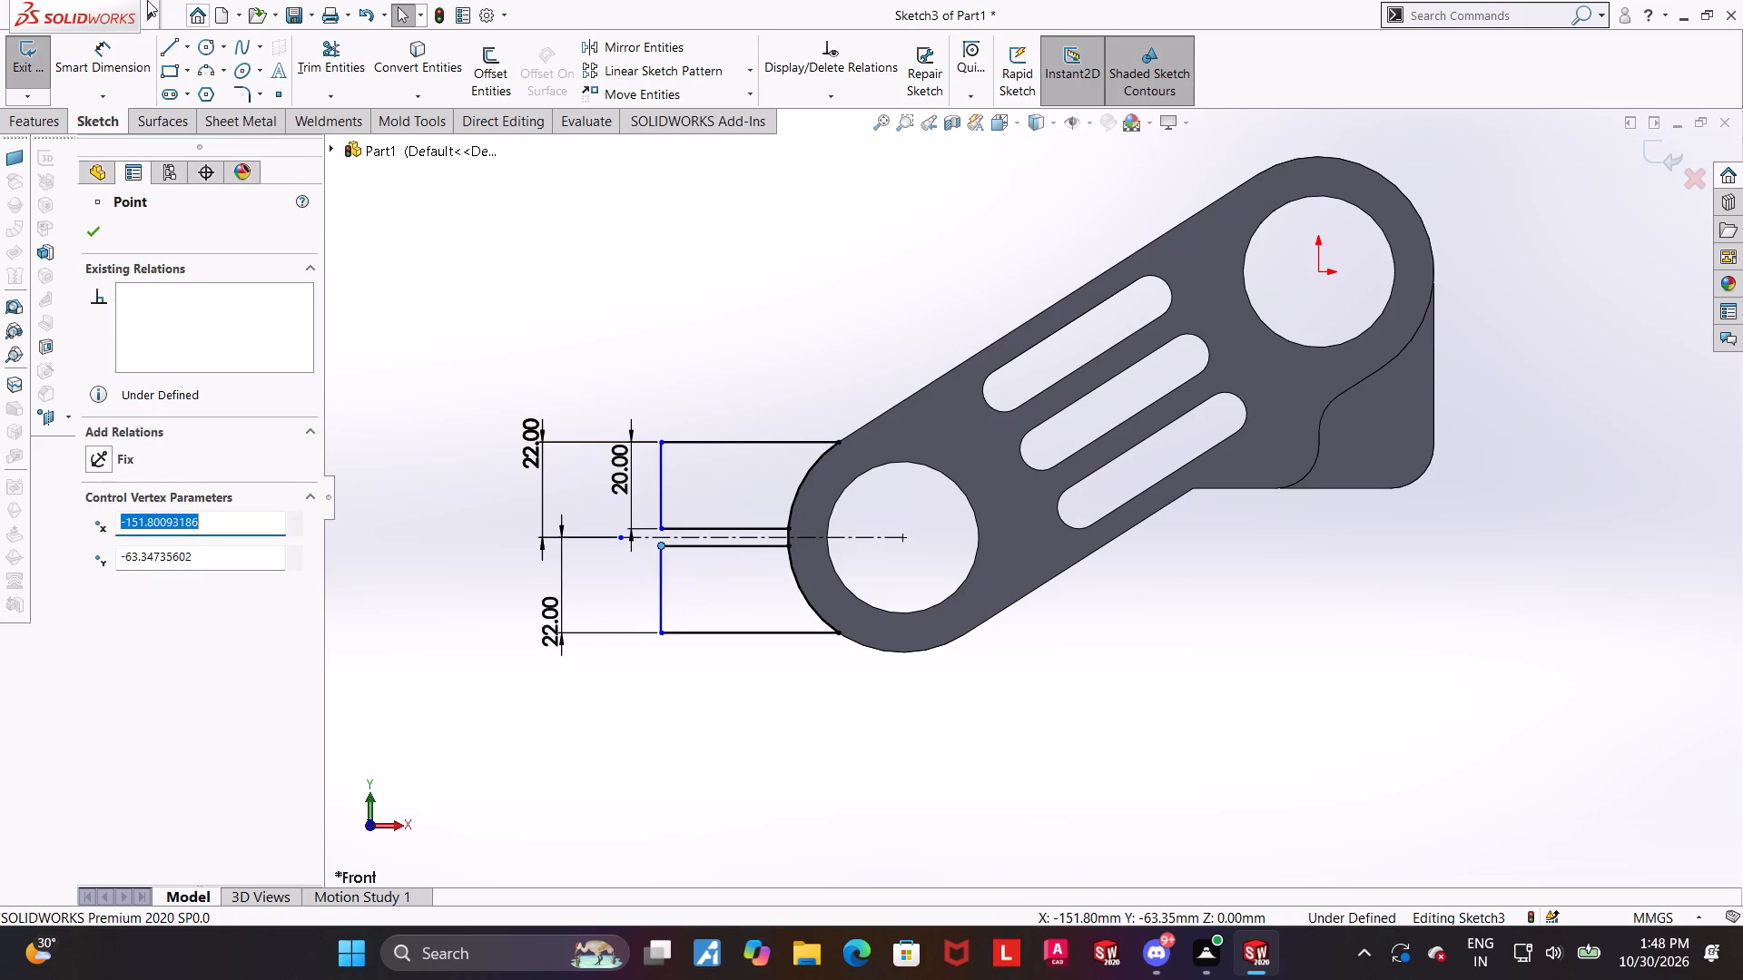
Dimension the horizontal distance from the upper tab's outer edge to the upper hole's centre at 162.5 mm.
{"action": "left_click", "coordinate": [94, 40]}
{"action": "left_click", "coordinate": [657, 477]}
{"action": "scroll", "coordinate": [1045, 485], "scroll_direction": "up", "scroll_amount": 2}
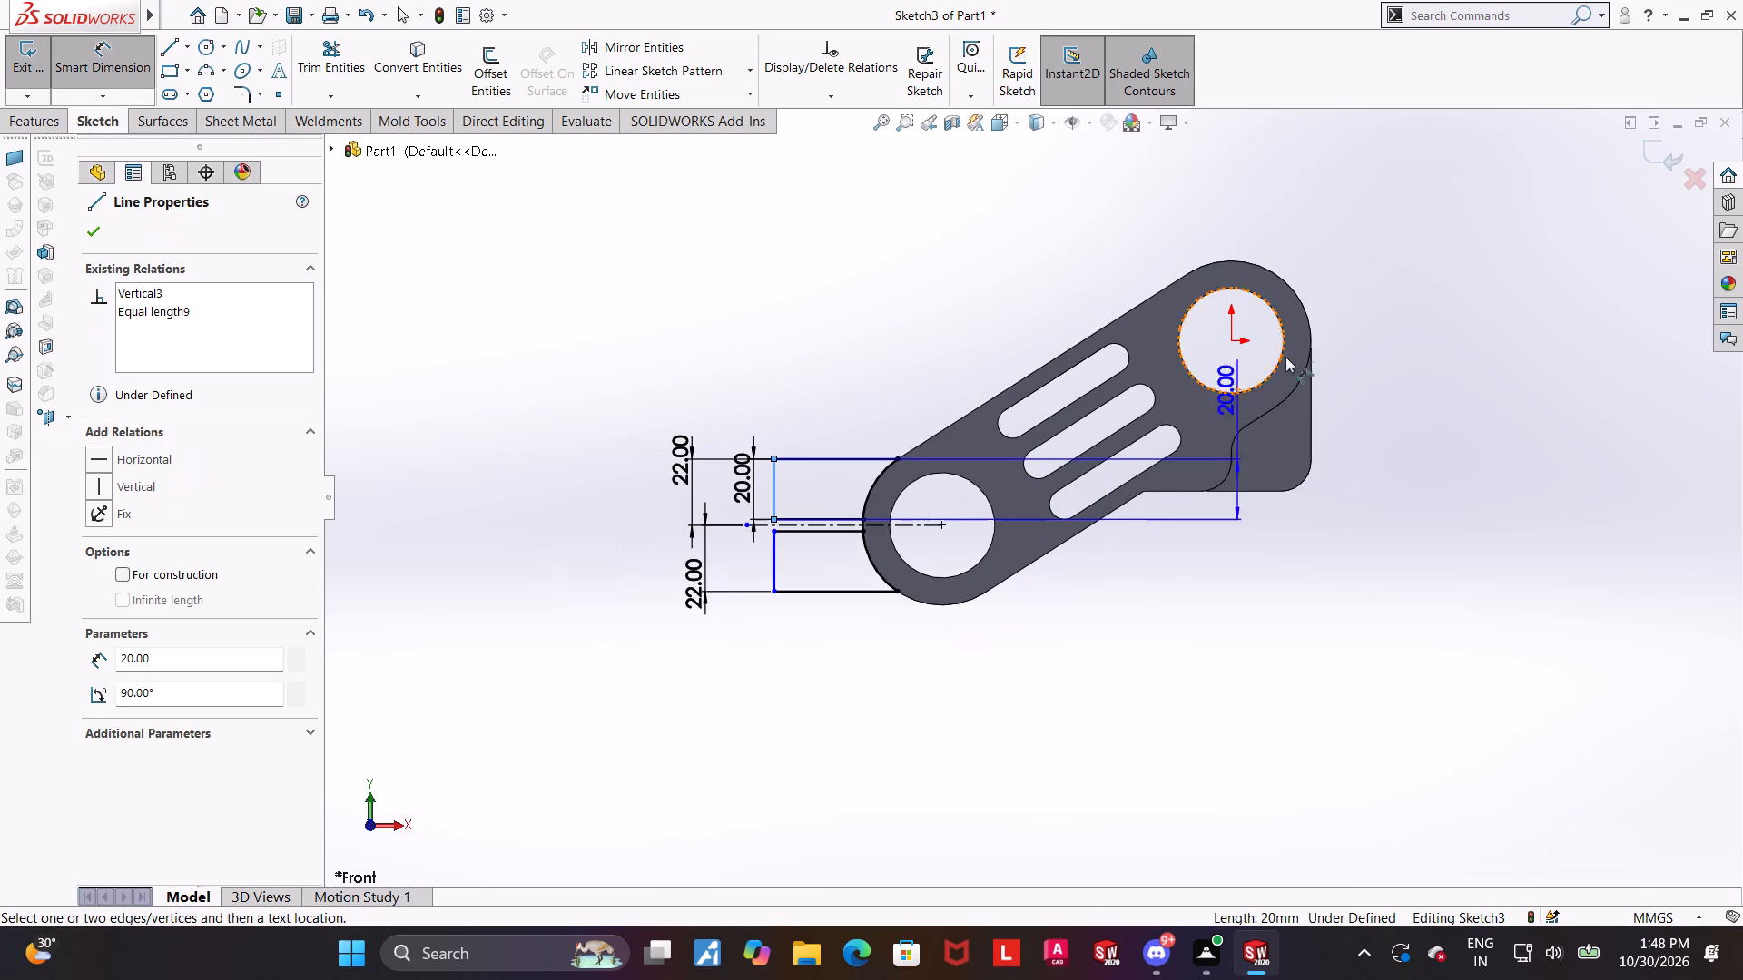
{"action": "left_click", "coordinate": [1233, 343]}
{"action": "left_click", "coordinate": [1128, 230]}
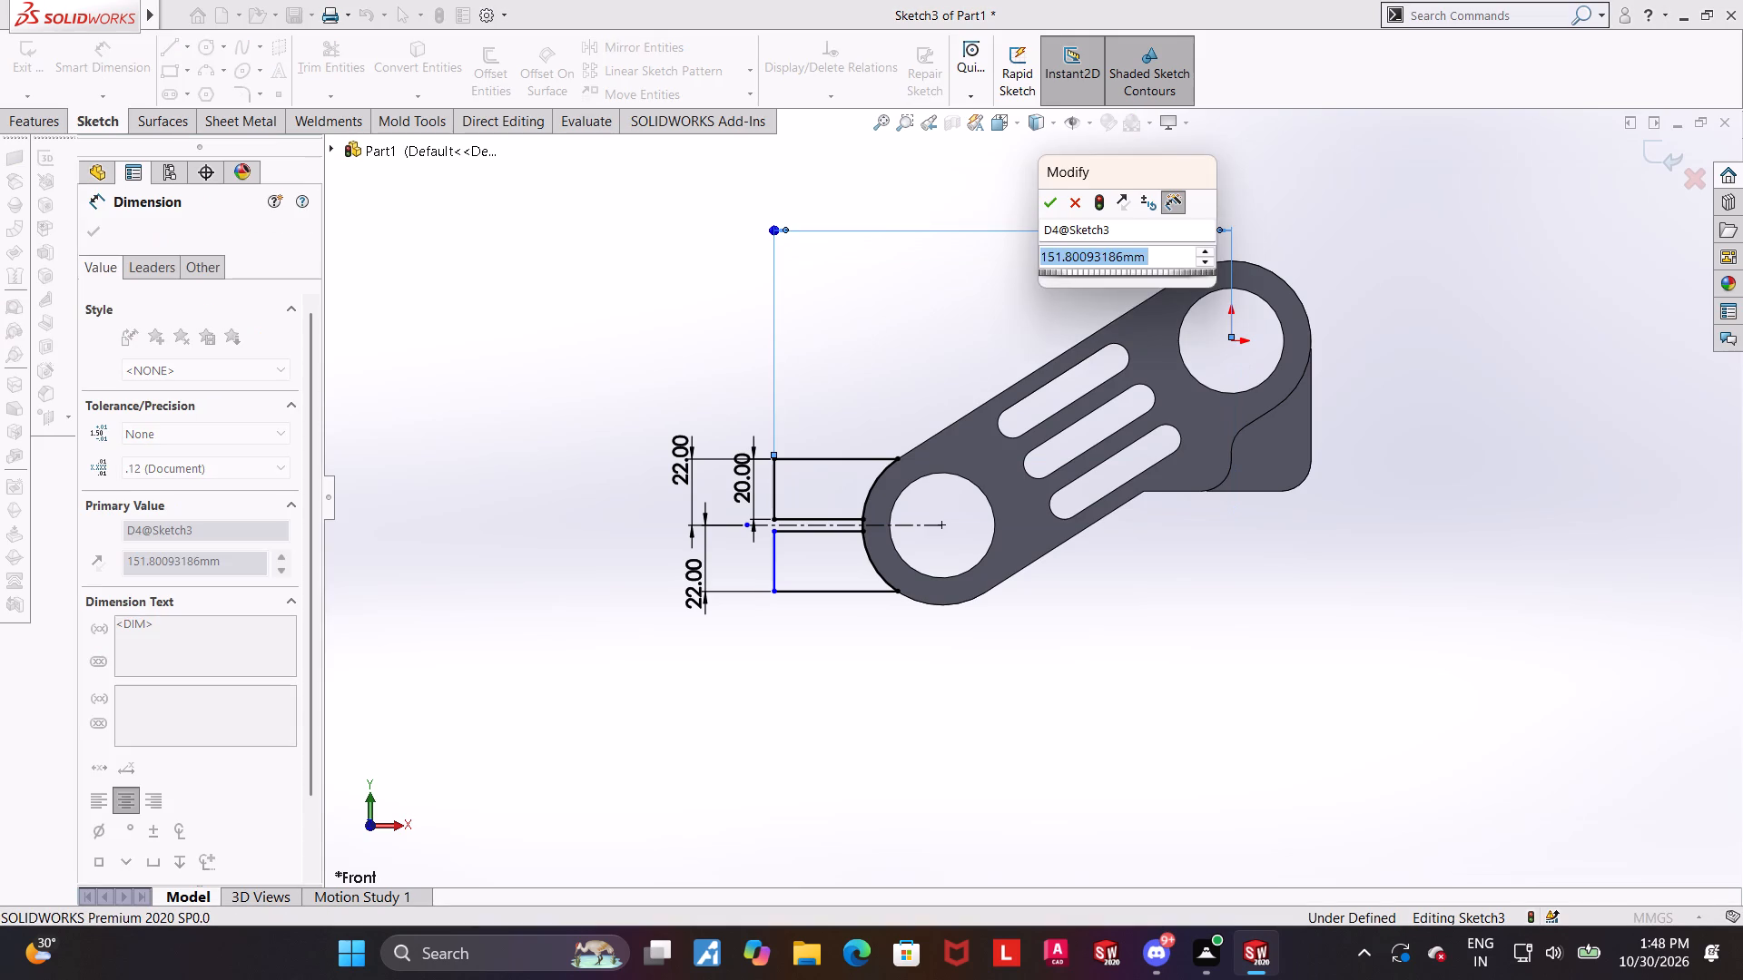
{"action": "type", "text": "16"}
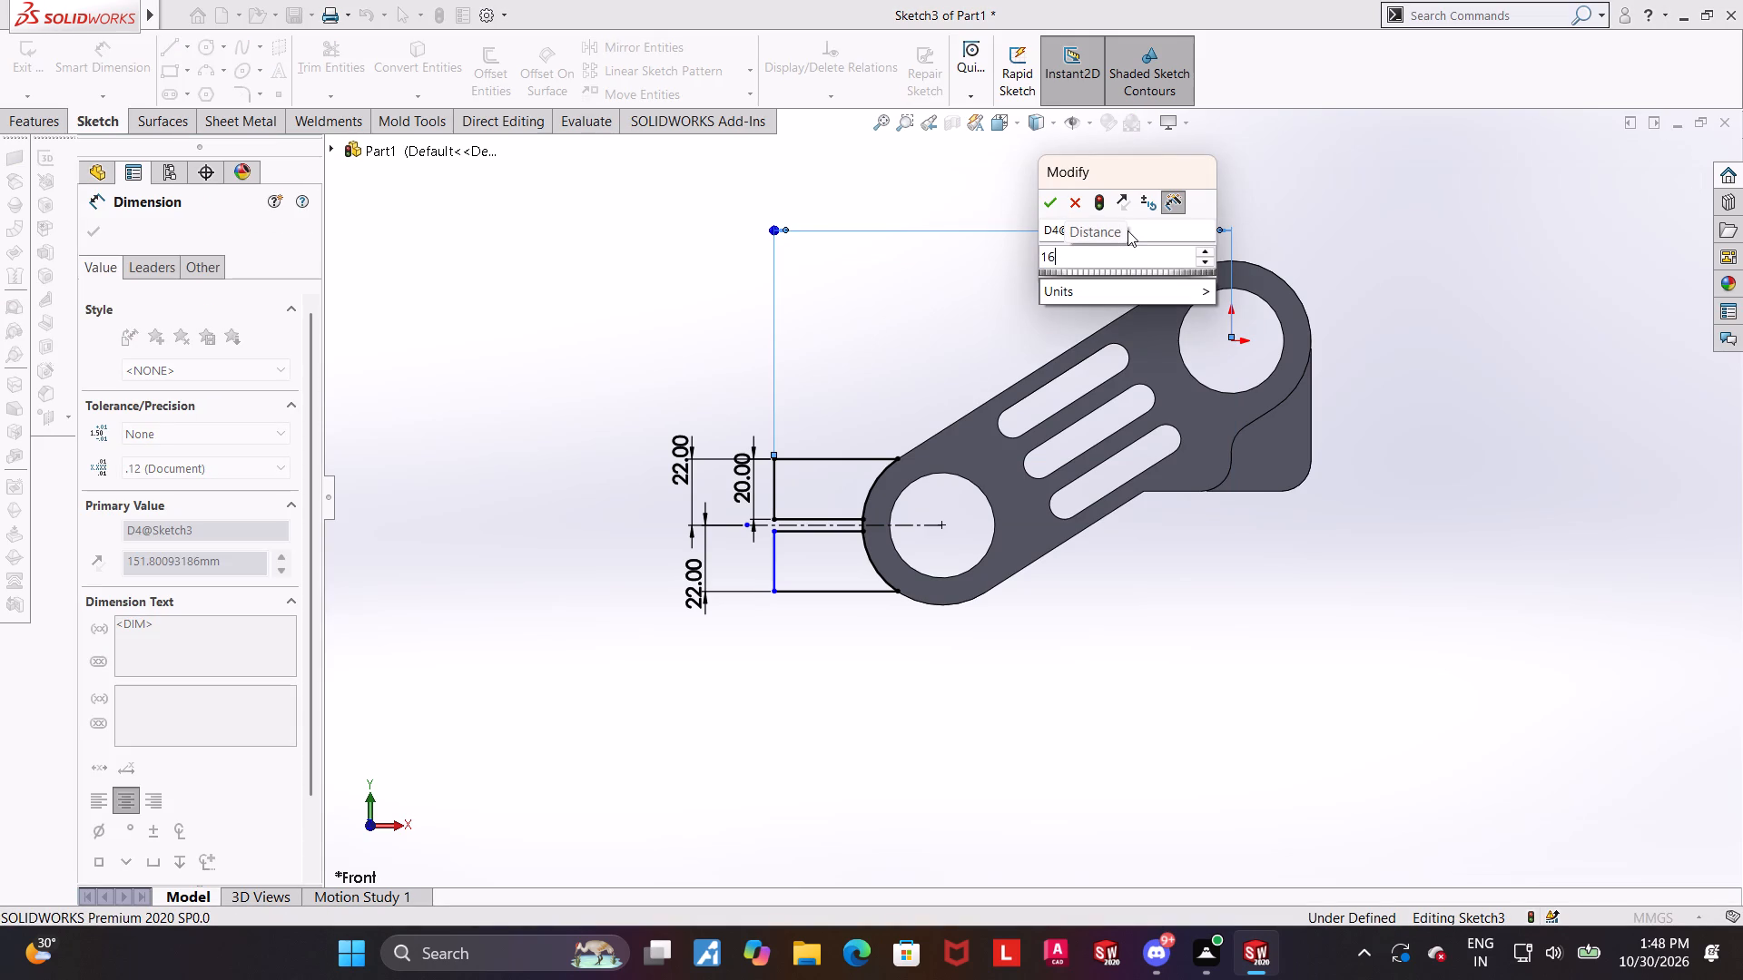
{"action": "type", "text": "2.5"}
{"action": "key", "text": "Return"}
{"action": "key", "text": "Escape"}
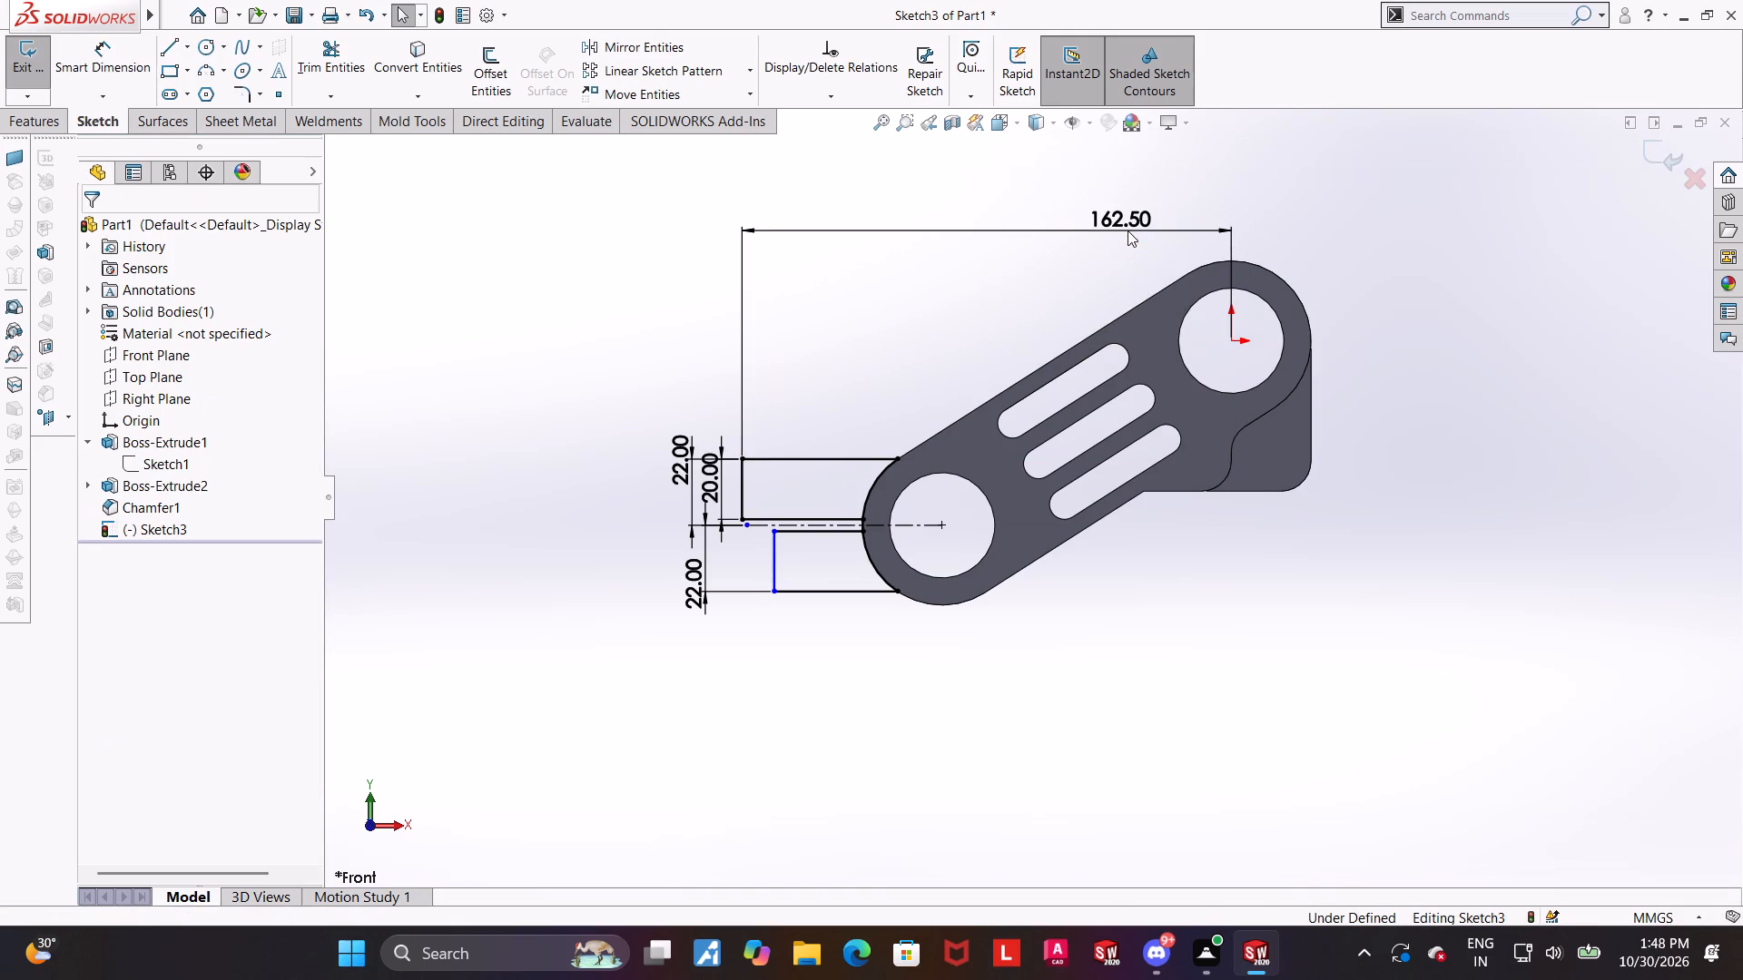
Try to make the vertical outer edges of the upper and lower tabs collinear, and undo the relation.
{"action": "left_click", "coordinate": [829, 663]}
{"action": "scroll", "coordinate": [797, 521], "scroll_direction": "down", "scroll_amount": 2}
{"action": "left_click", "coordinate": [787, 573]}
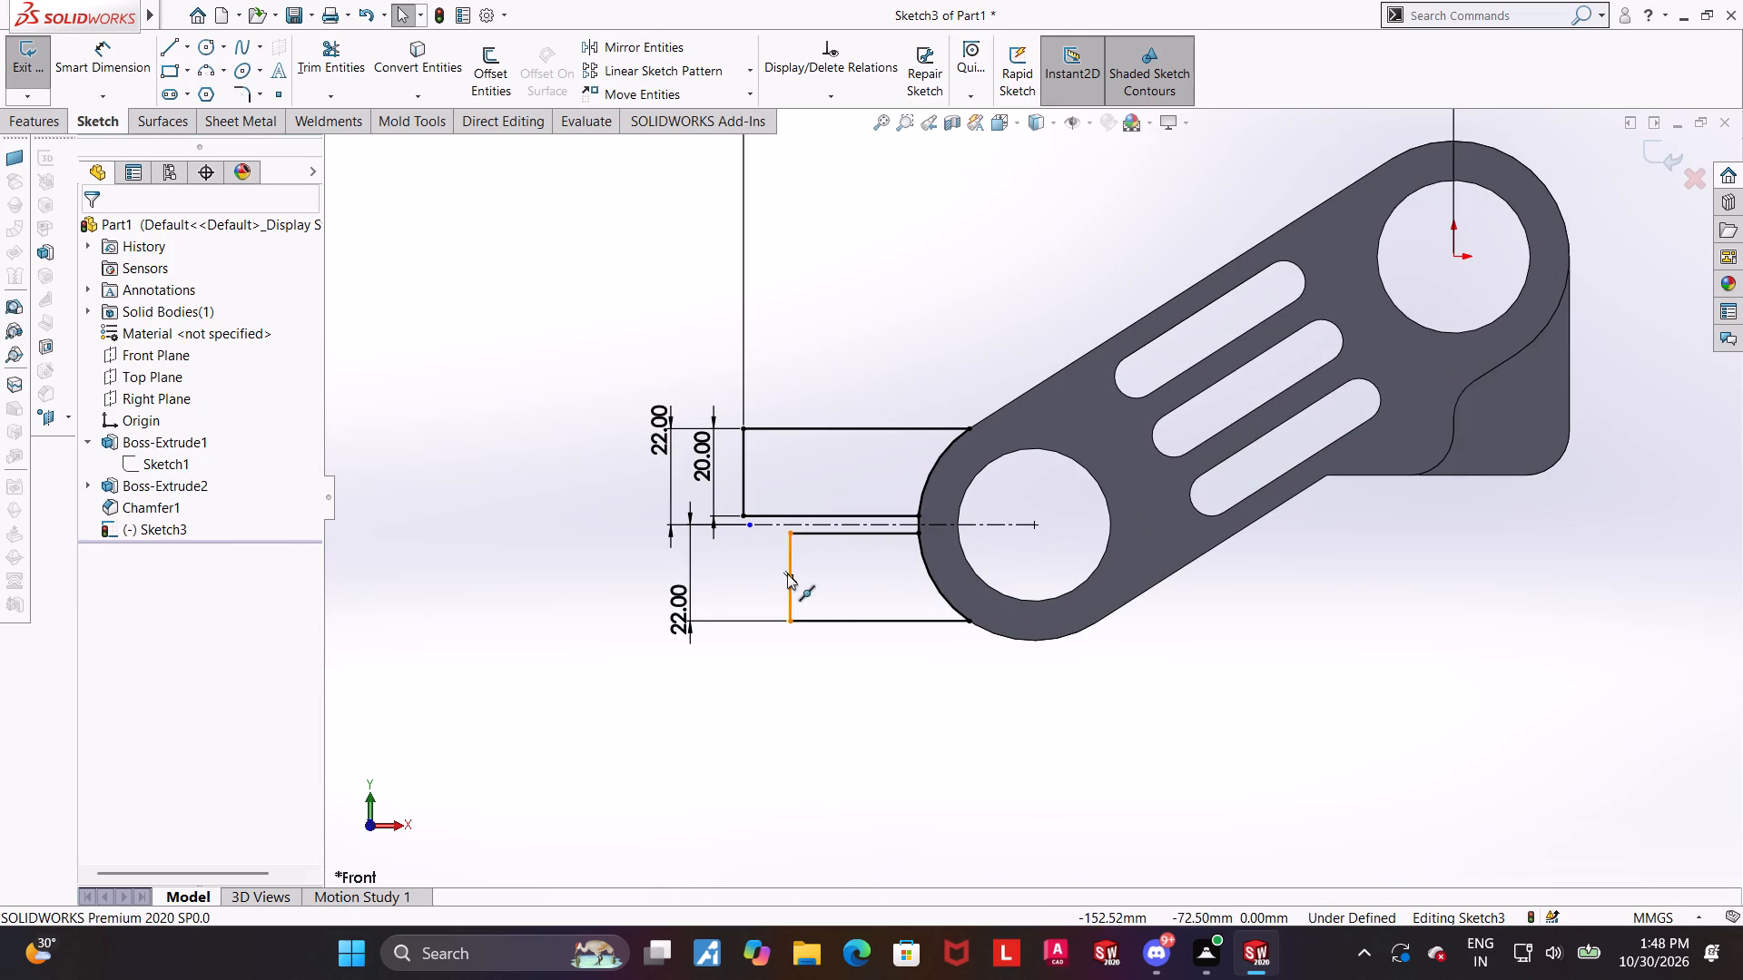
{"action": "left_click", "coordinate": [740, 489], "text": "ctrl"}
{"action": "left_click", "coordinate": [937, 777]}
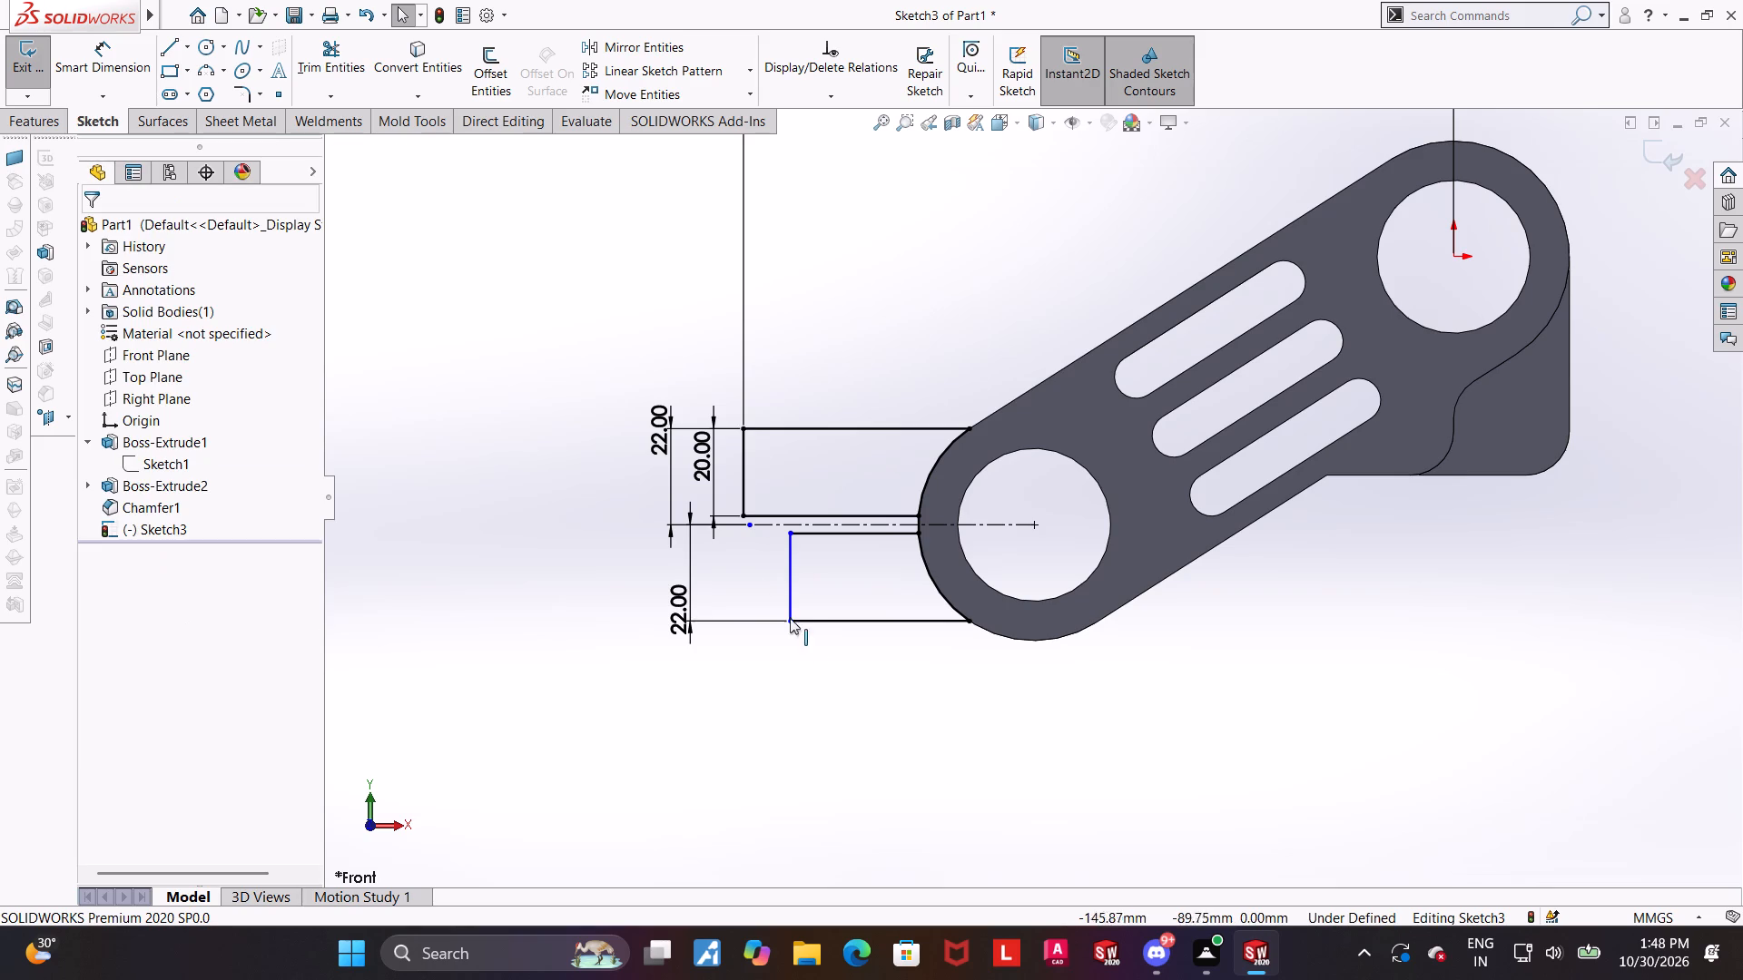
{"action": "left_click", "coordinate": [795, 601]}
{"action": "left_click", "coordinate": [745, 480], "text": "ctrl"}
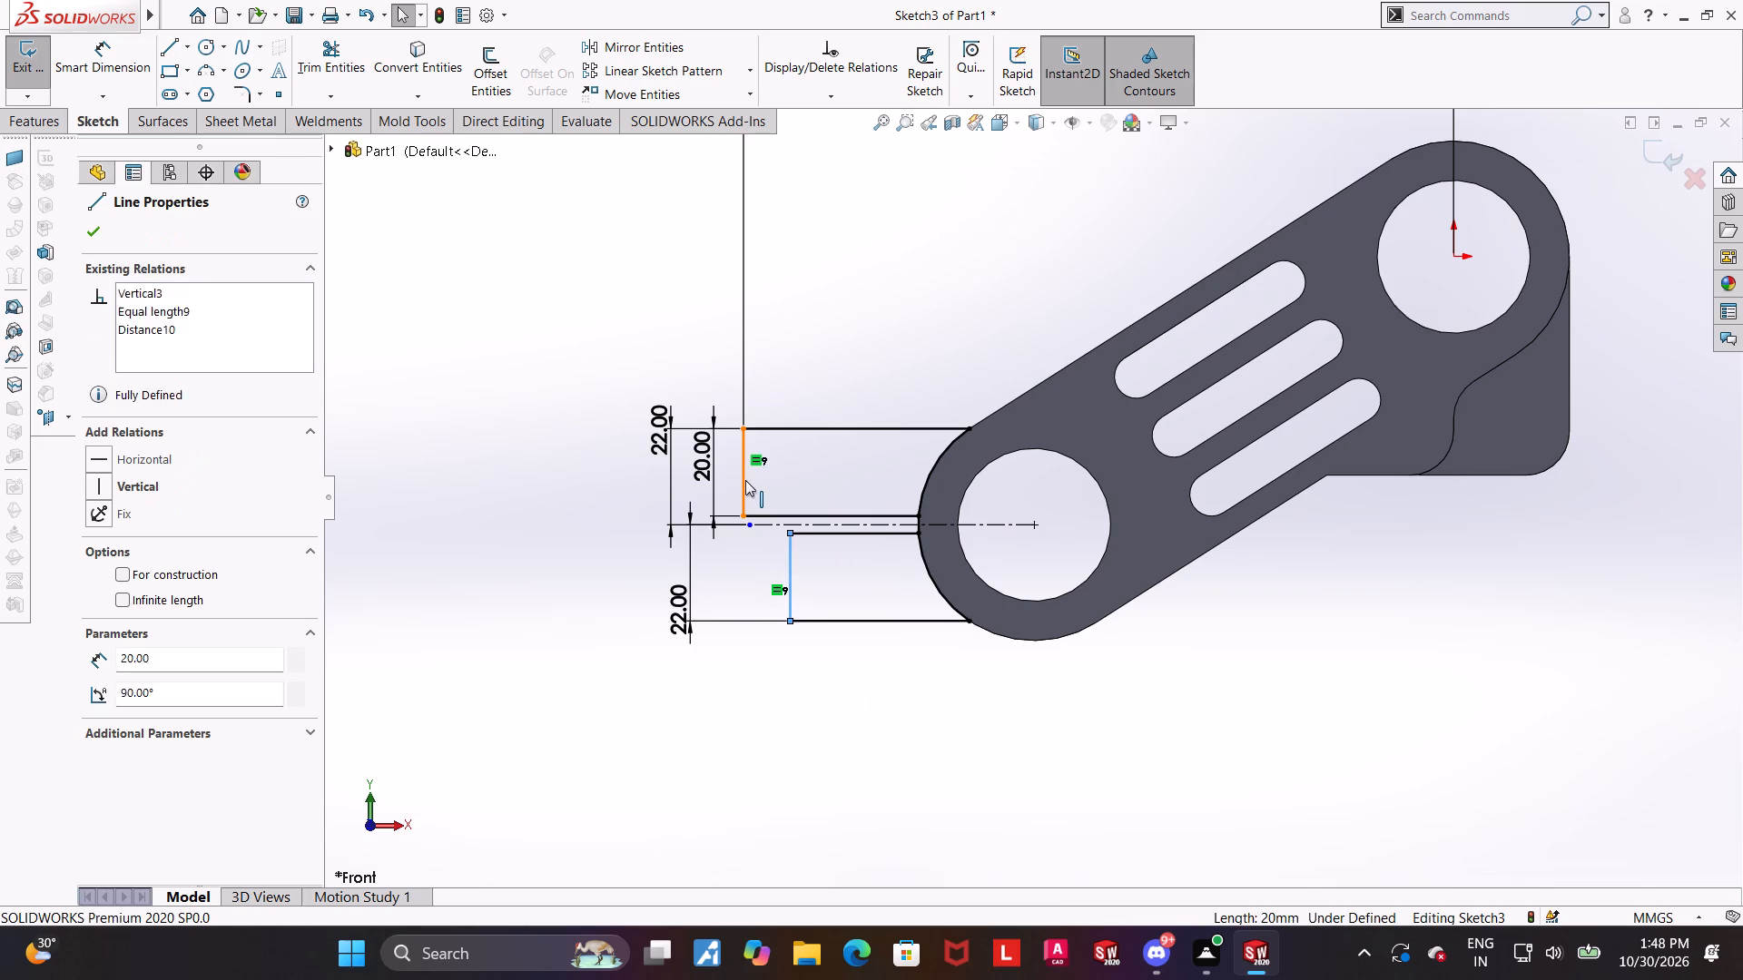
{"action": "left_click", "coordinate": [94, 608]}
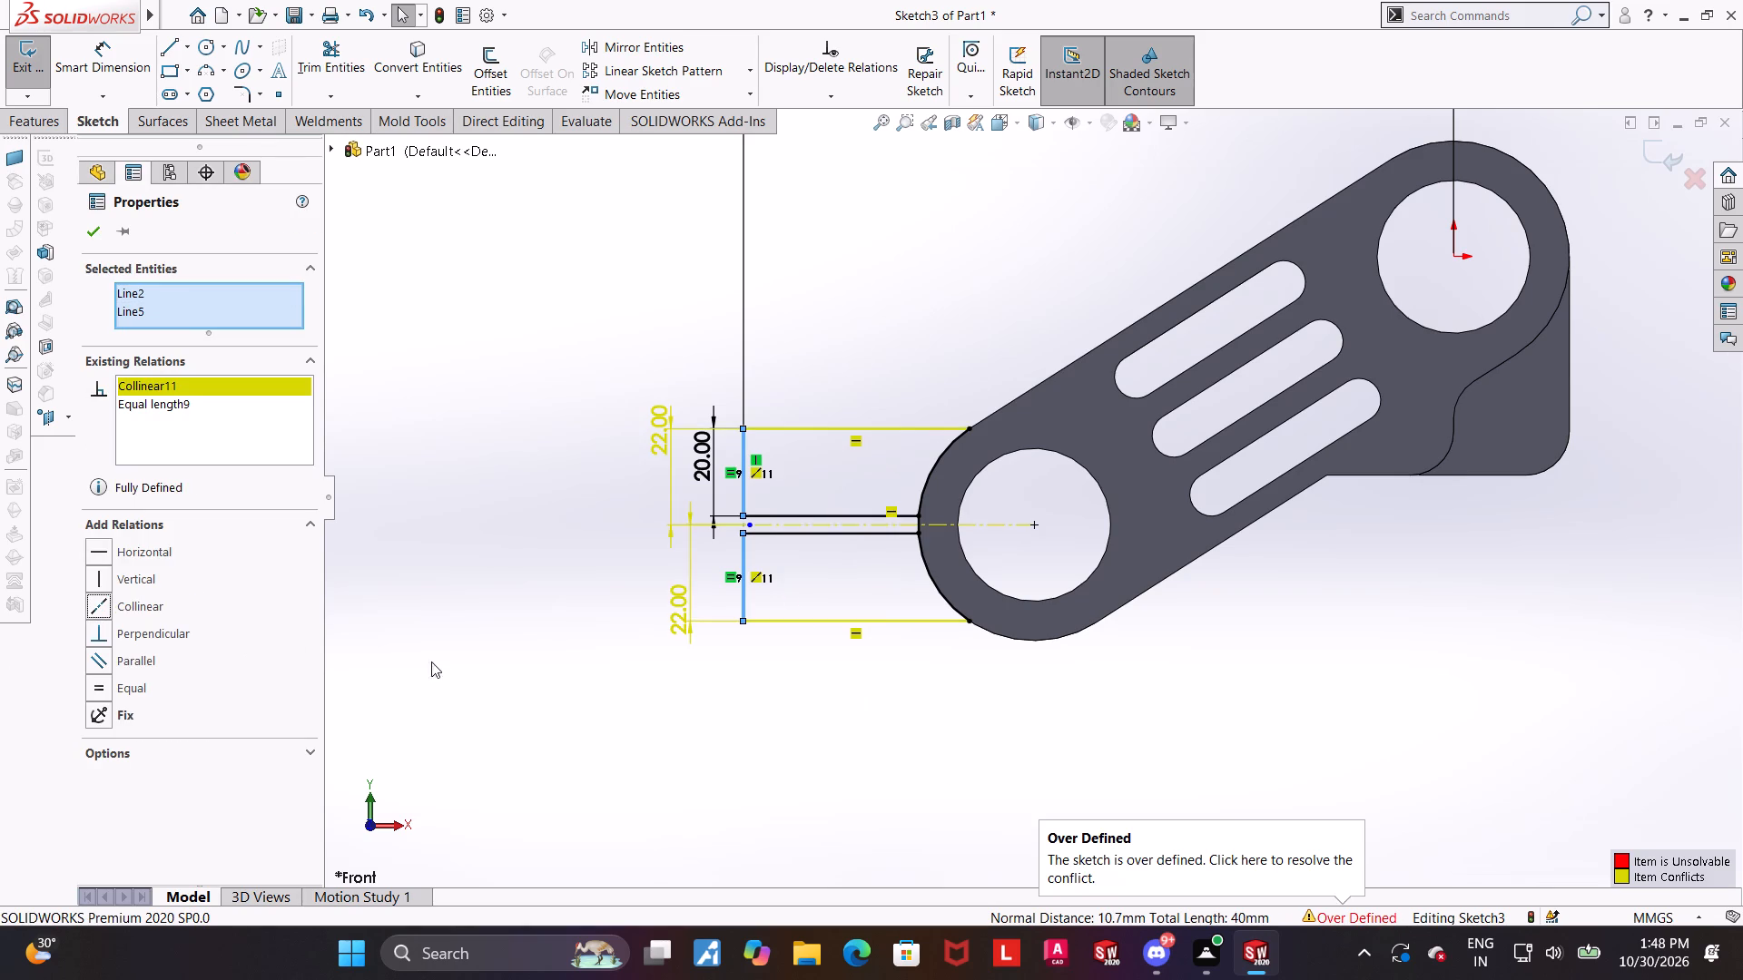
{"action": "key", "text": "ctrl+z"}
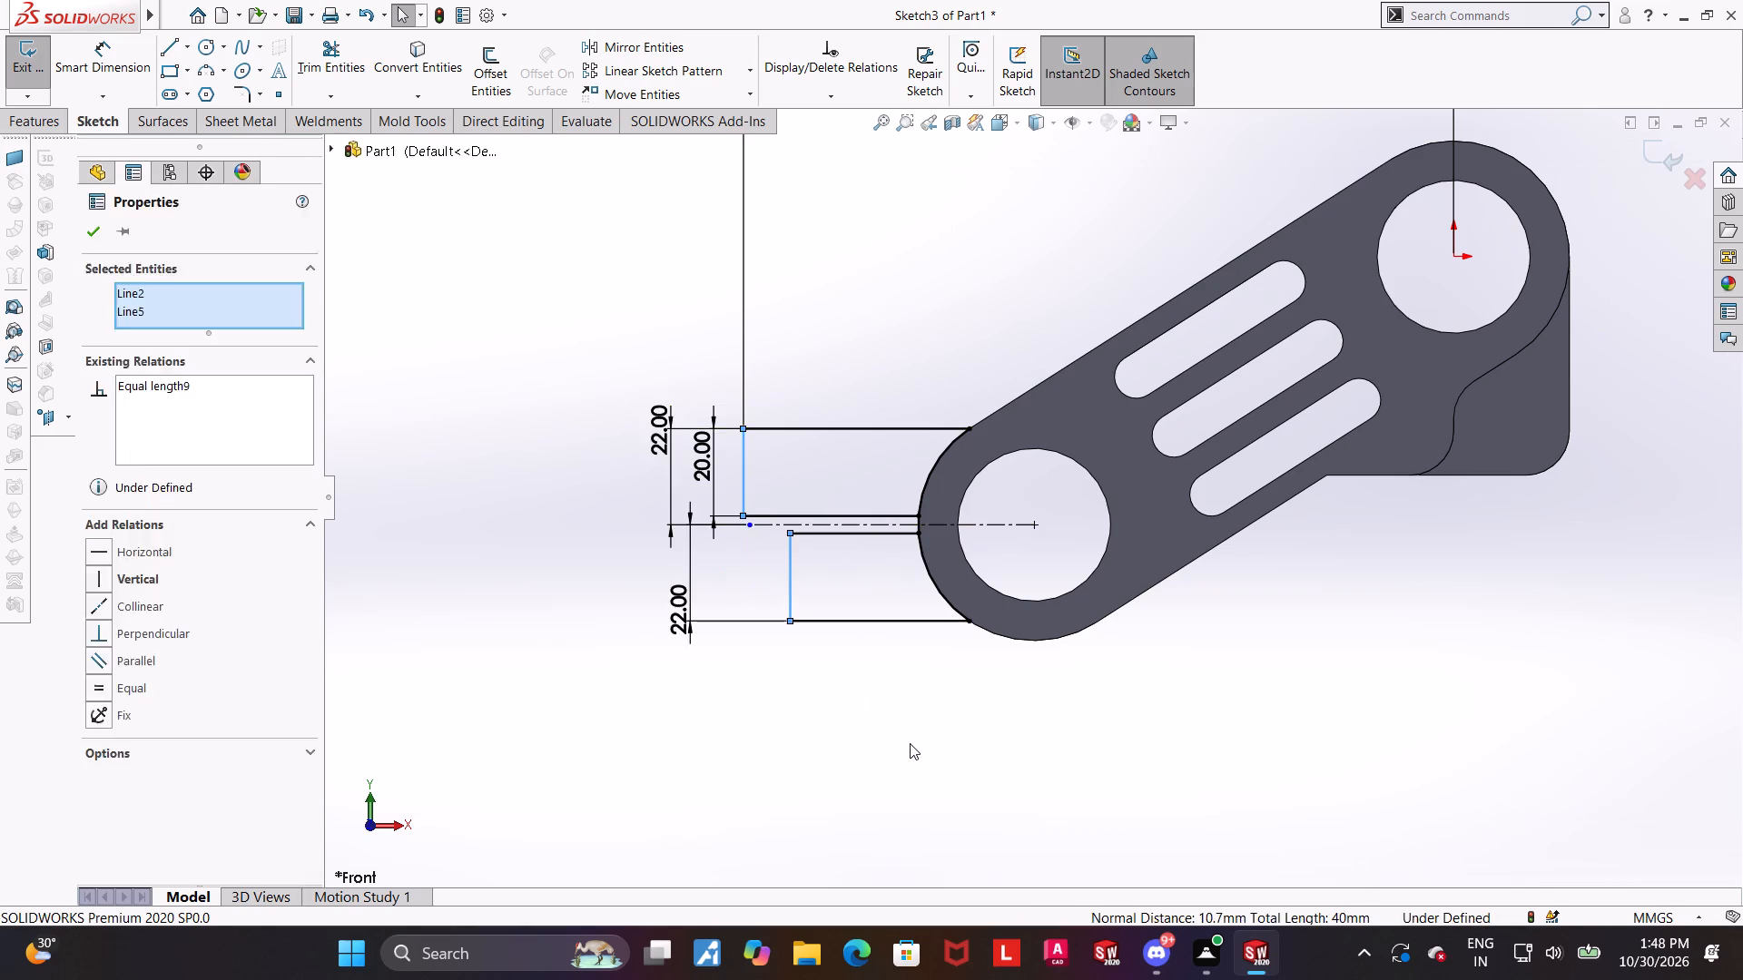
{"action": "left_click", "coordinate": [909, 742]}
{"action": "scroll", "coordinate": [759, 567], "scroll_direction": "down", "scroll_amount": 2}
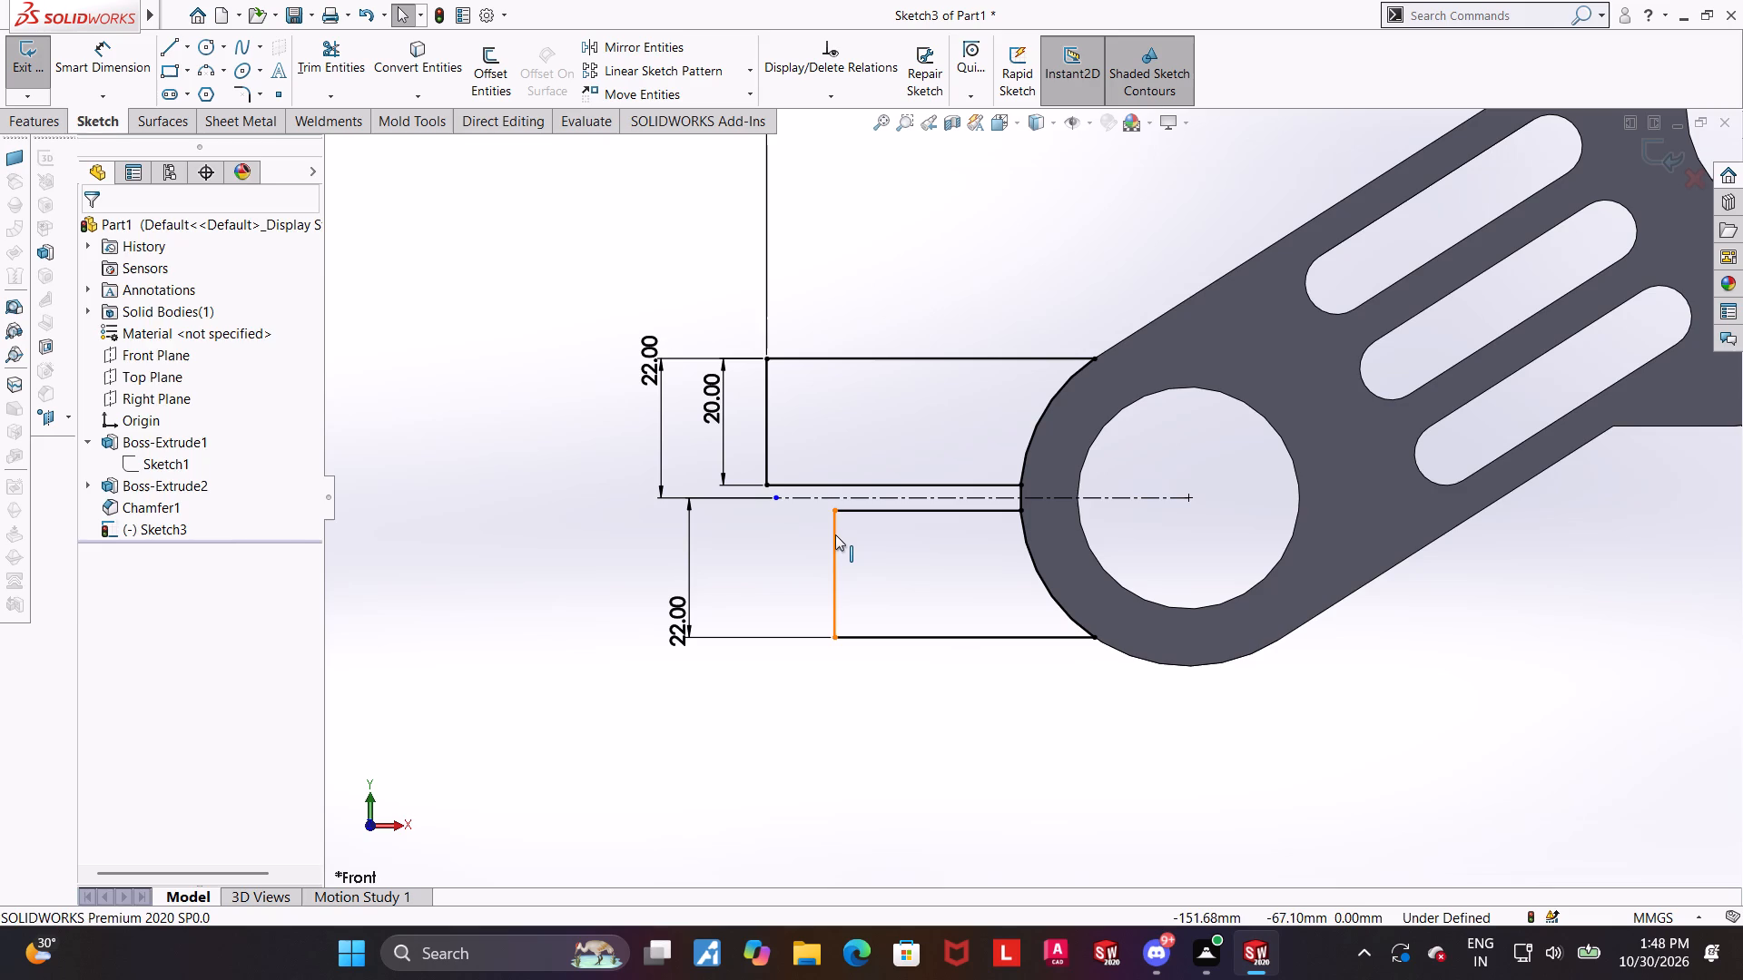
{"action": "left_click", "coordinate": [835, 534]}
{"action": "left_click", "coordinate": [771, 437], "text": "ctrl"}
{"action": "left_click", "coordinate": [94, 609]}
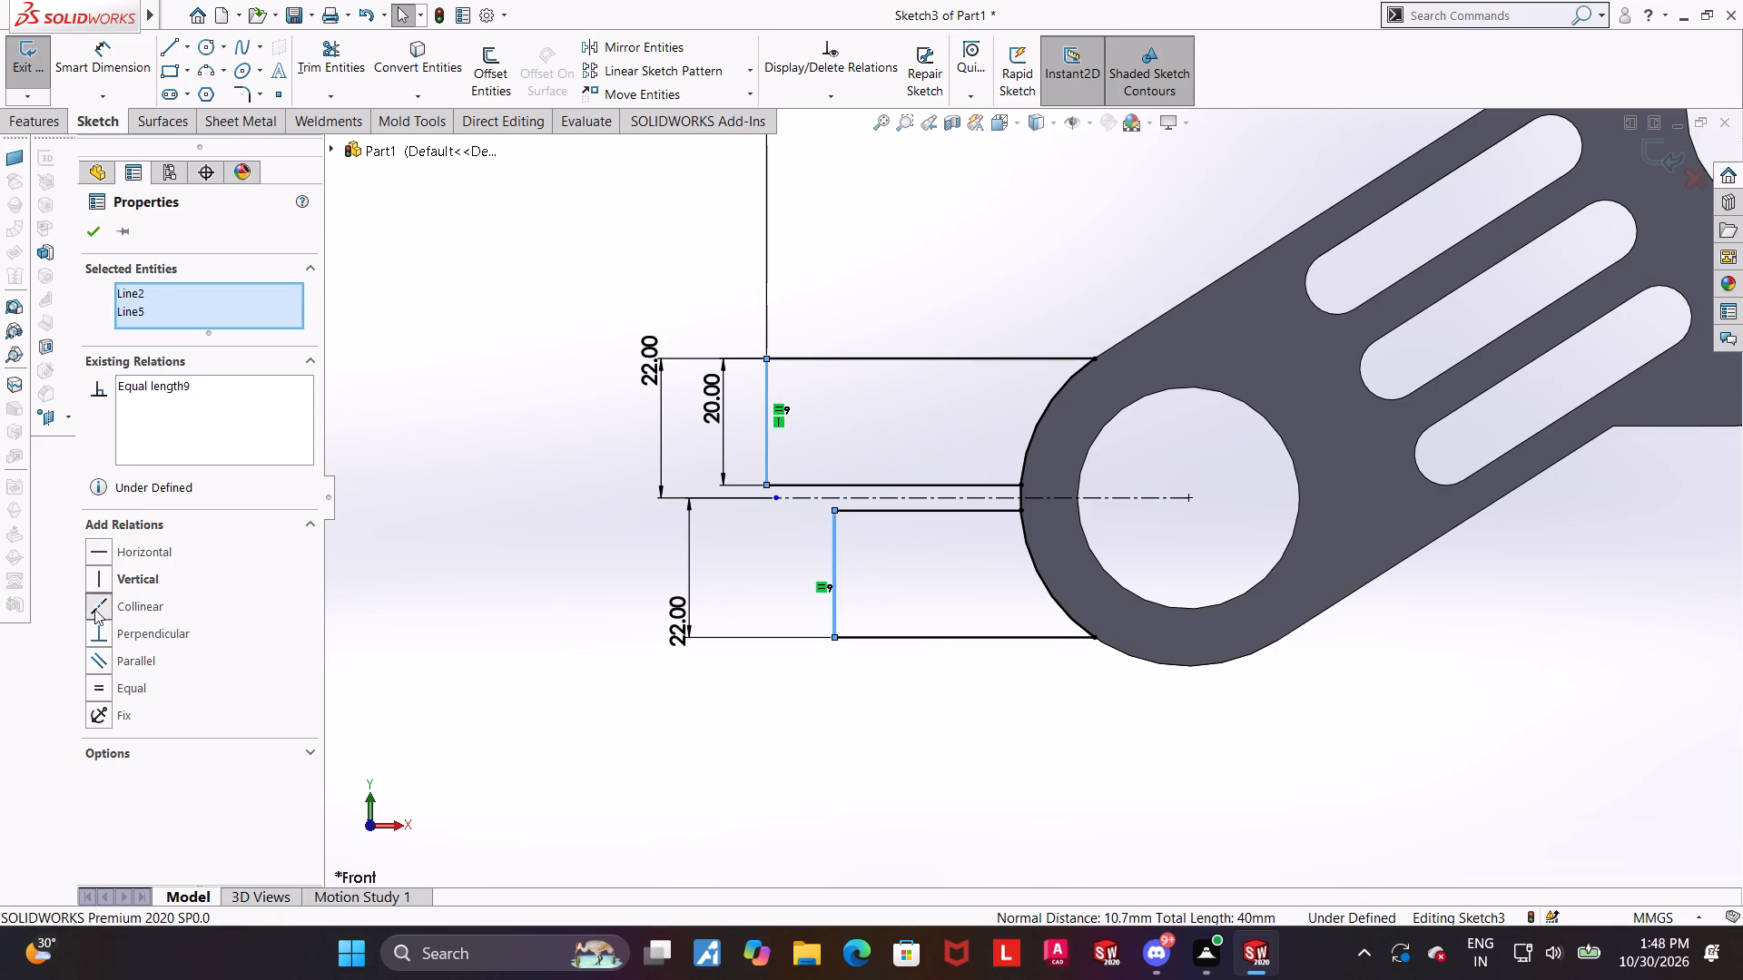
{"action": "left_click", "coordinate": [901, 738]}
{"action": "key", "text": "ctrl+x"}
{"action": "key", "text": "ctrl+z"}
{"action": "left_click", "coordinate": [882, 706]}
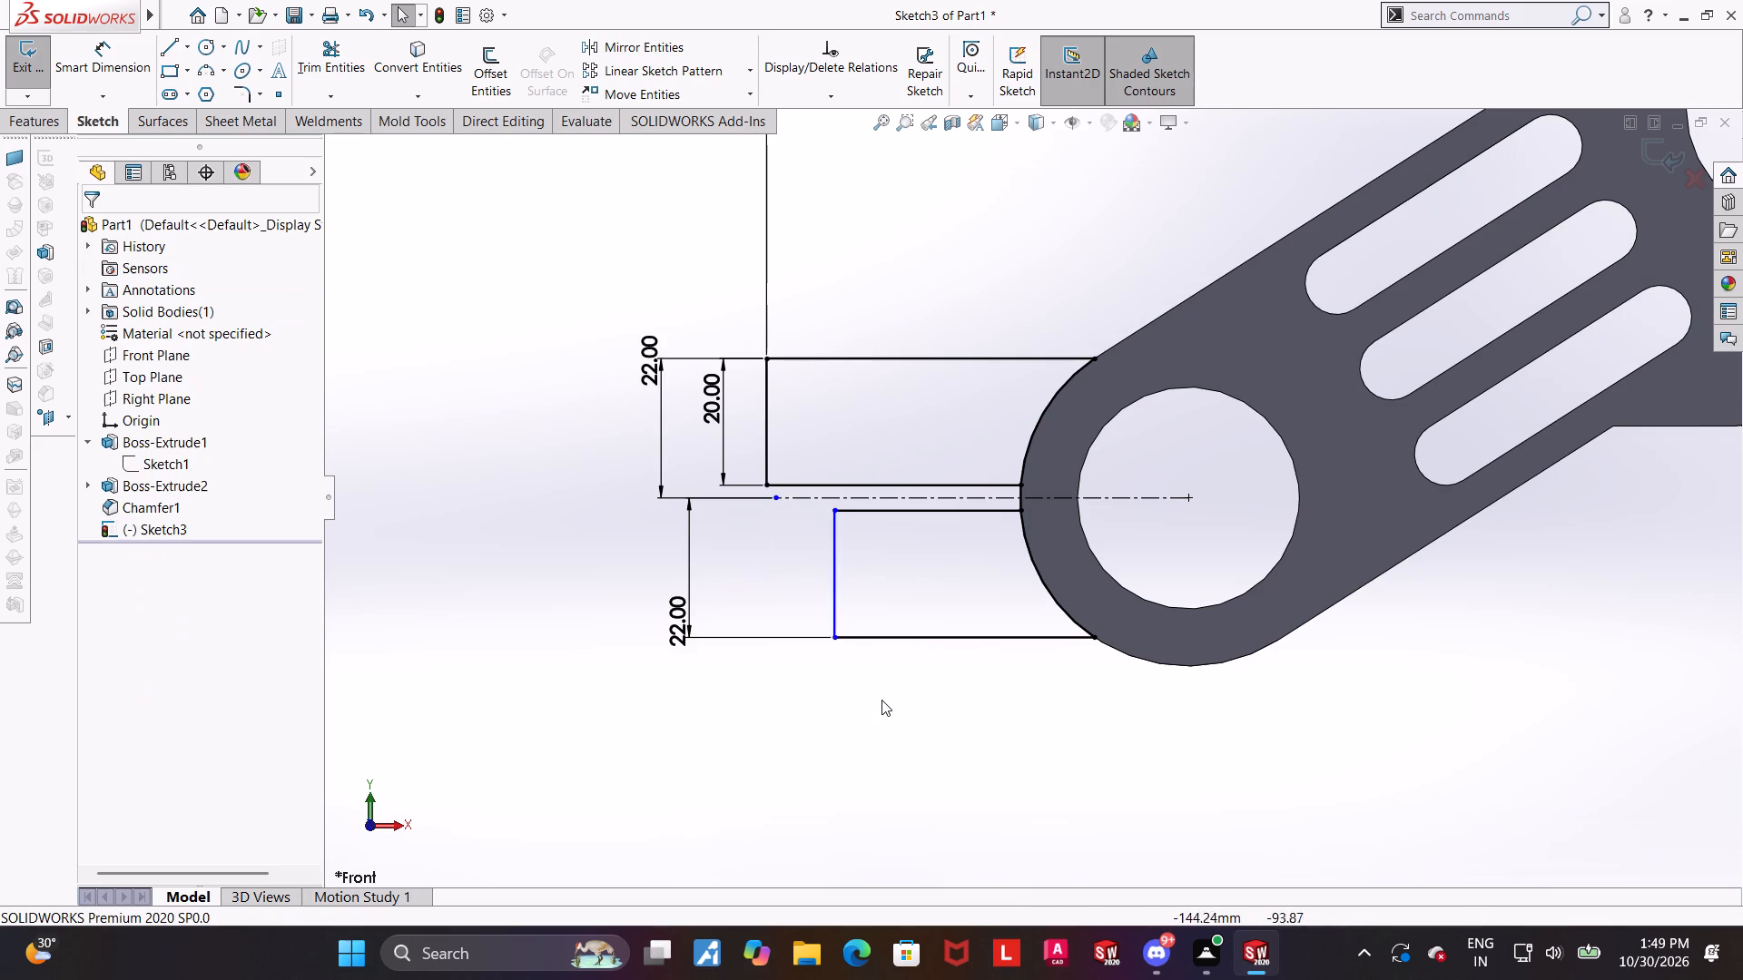
Extend the lower tab by moving its vertical outer edge outward to 162.5 mm from the upper hole's centre.
{"action": "left_click_drag", "start_coordinate": [834, 558], "coordinate": [768, 552]}
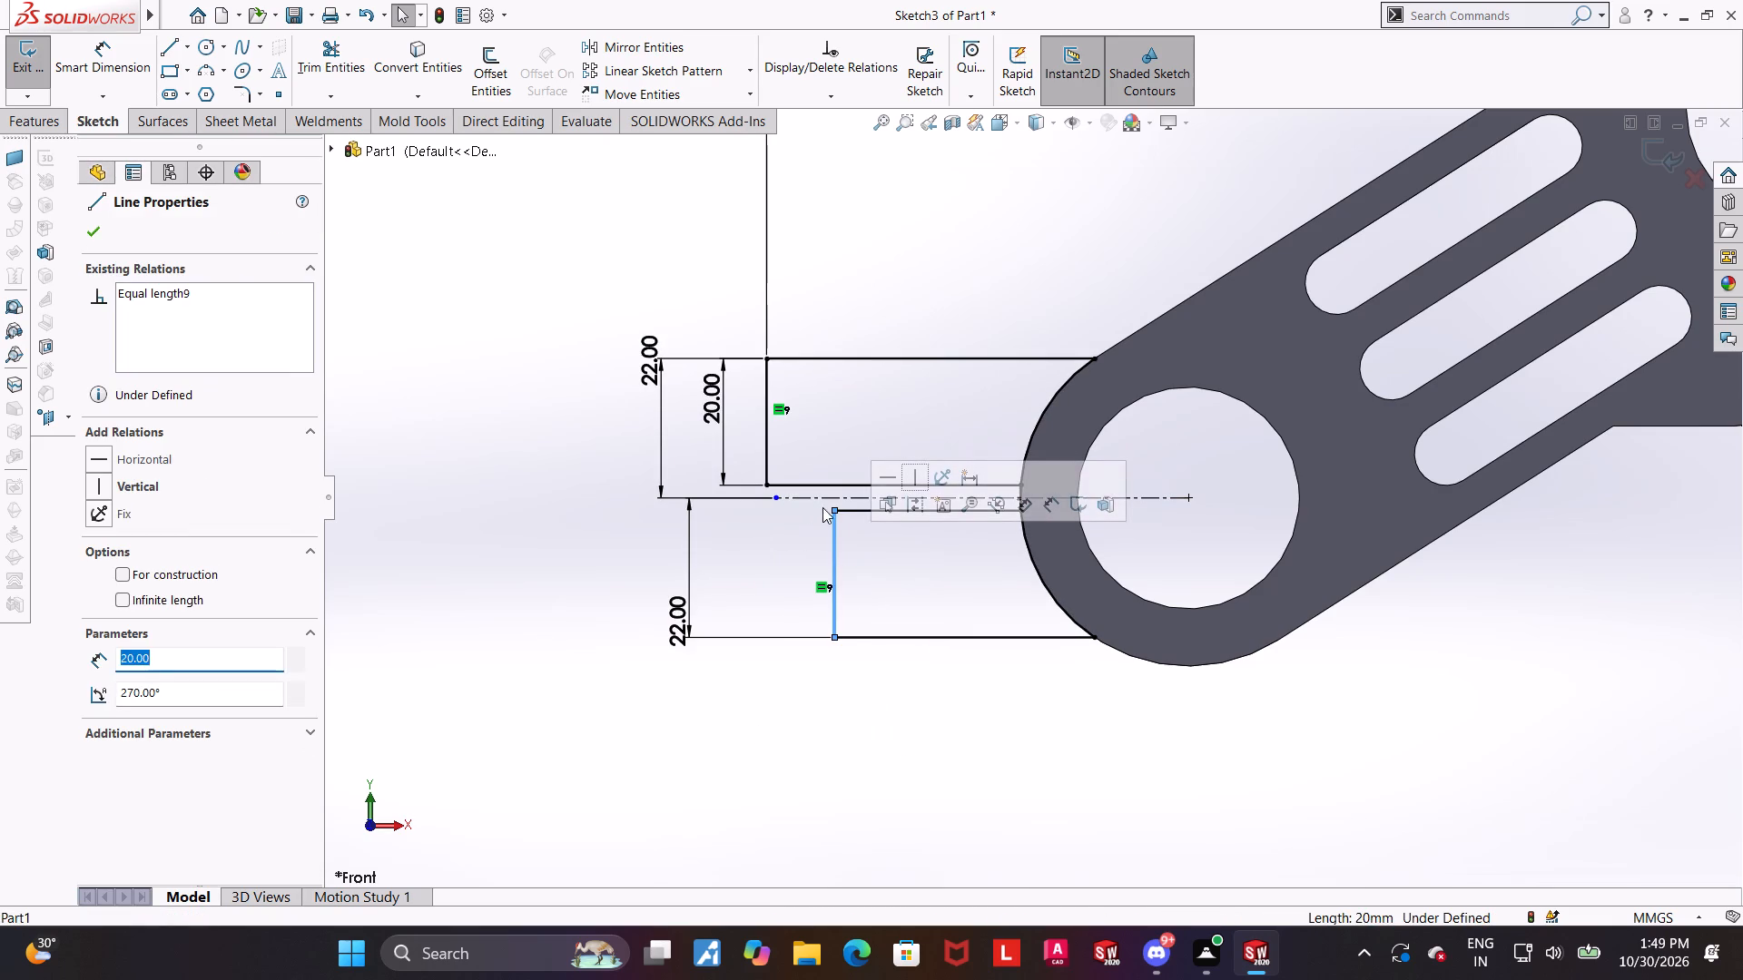
{"action": "left_click_drag", "start_coordinate": [832, 511], "coordinate": [763, 502]}
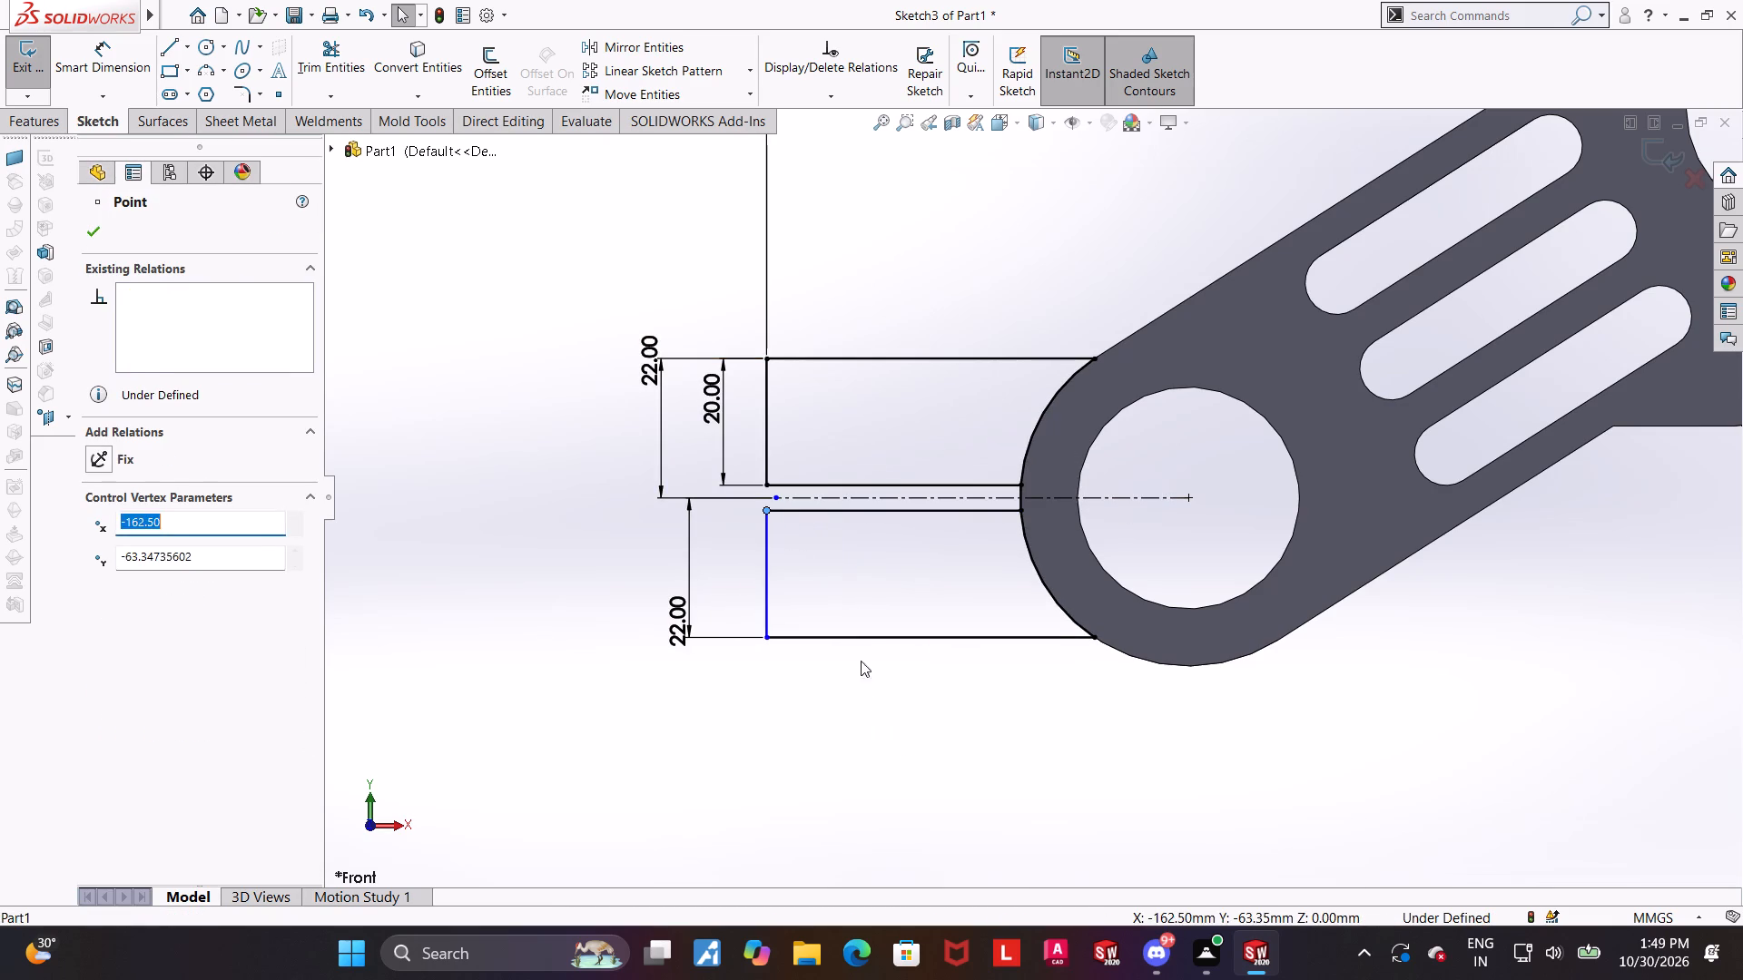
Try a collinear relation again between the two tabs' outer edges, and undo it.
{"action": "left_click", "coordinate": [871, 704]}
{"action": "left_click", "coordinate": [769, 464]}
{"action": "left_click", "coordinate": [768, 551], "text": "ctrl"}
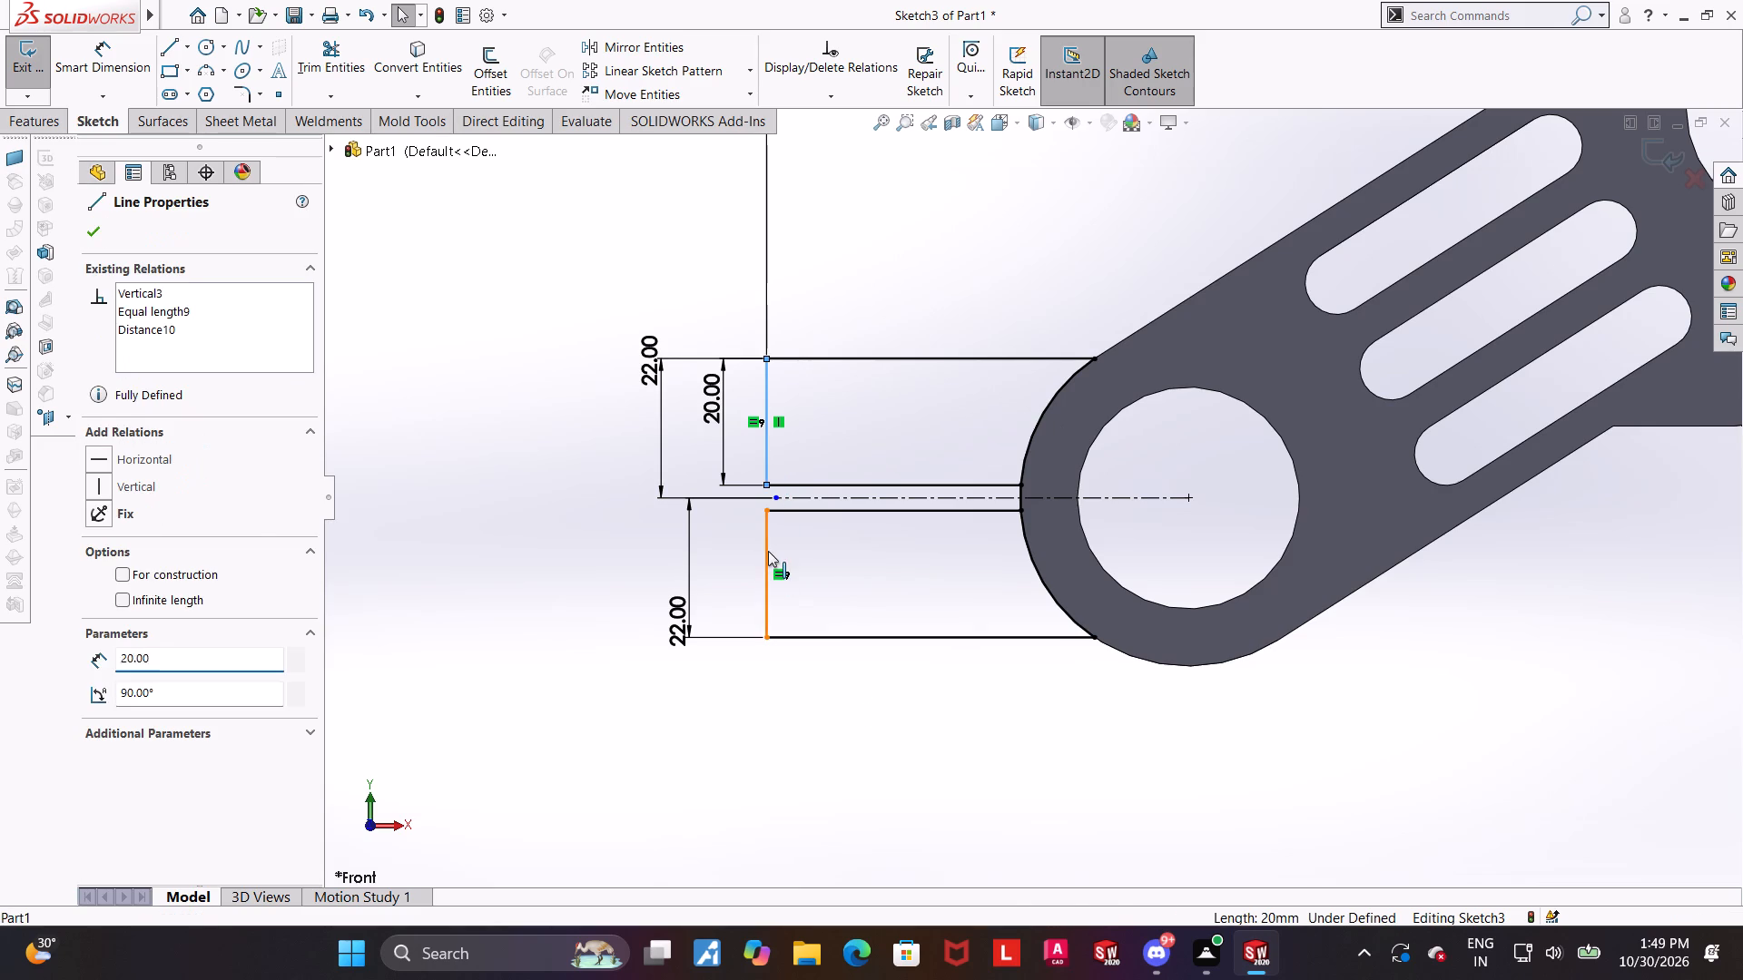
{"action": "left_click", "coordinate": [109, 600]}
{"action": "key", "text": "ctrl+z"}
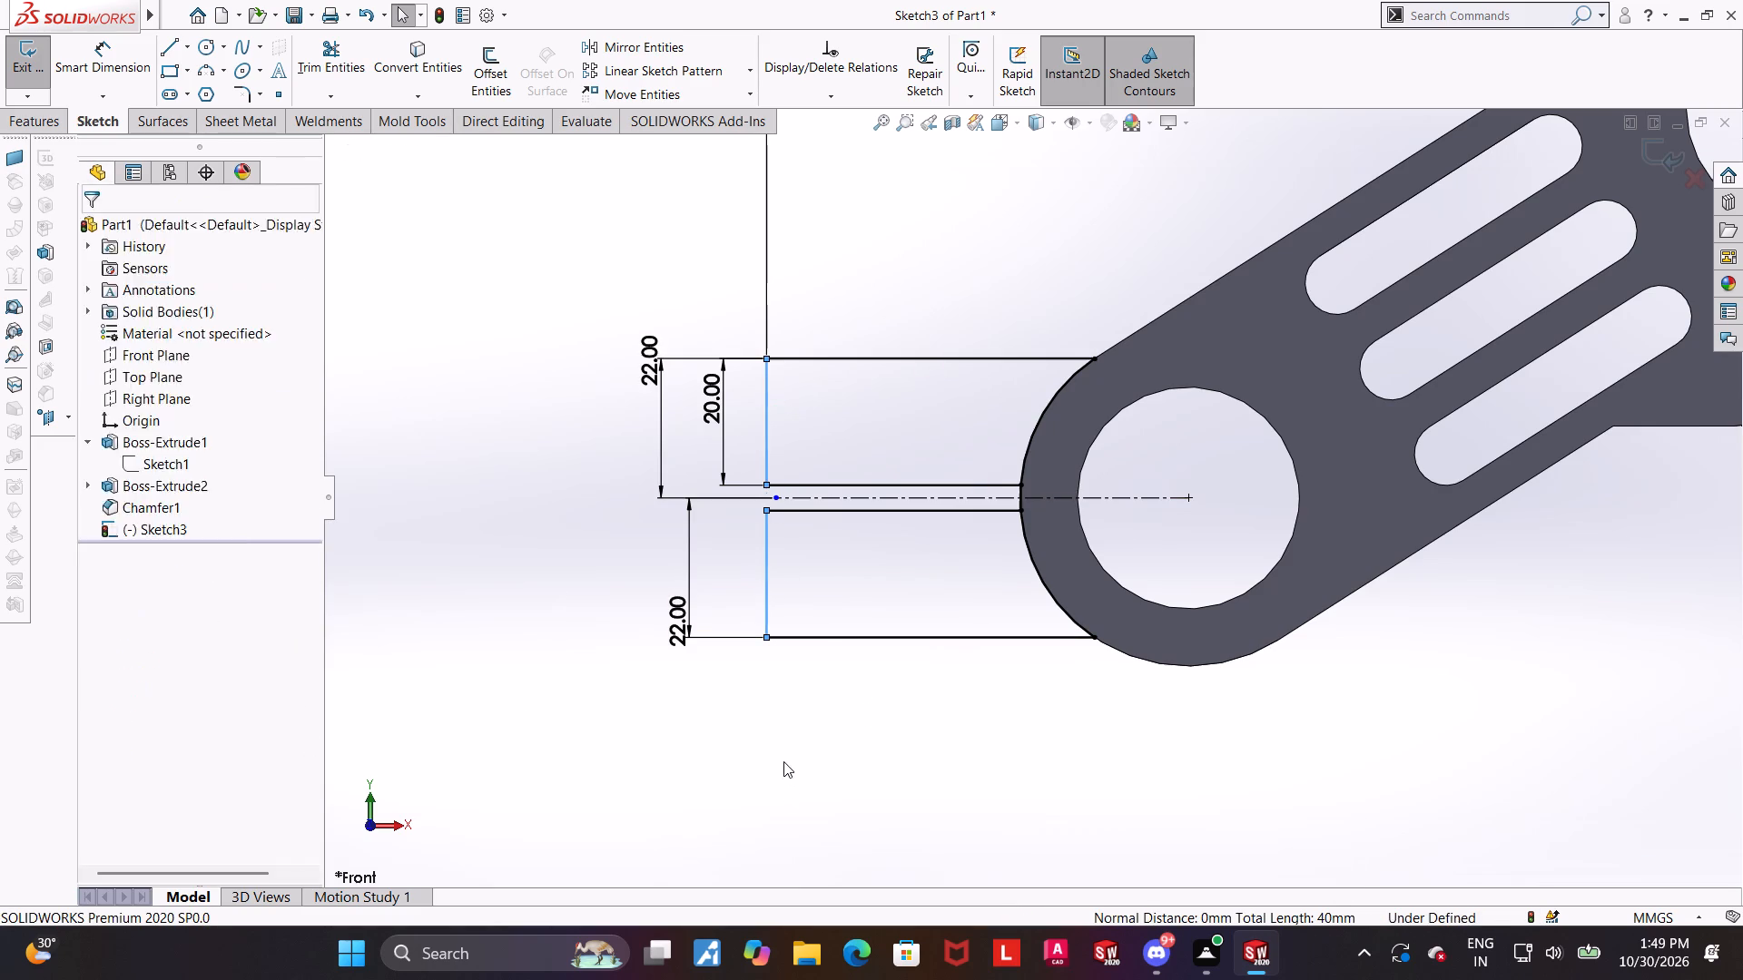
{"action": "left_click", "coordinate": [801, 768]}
Add a vertical relation between the inner outer-end corner points of the upper and lower tabs.
{"action": "scroll", "coordinate": [854, 615], "scroll_direction": "up", "scroll_amount": 3}
{"action": "scroll", "coordinate": [1404, 557], "scroll_direction": "up", "scroll_amount": 3}
{"action": "scroll", "coordinate": [1165, 427], "scroll_direction": "down", "scroll_amount": 2}
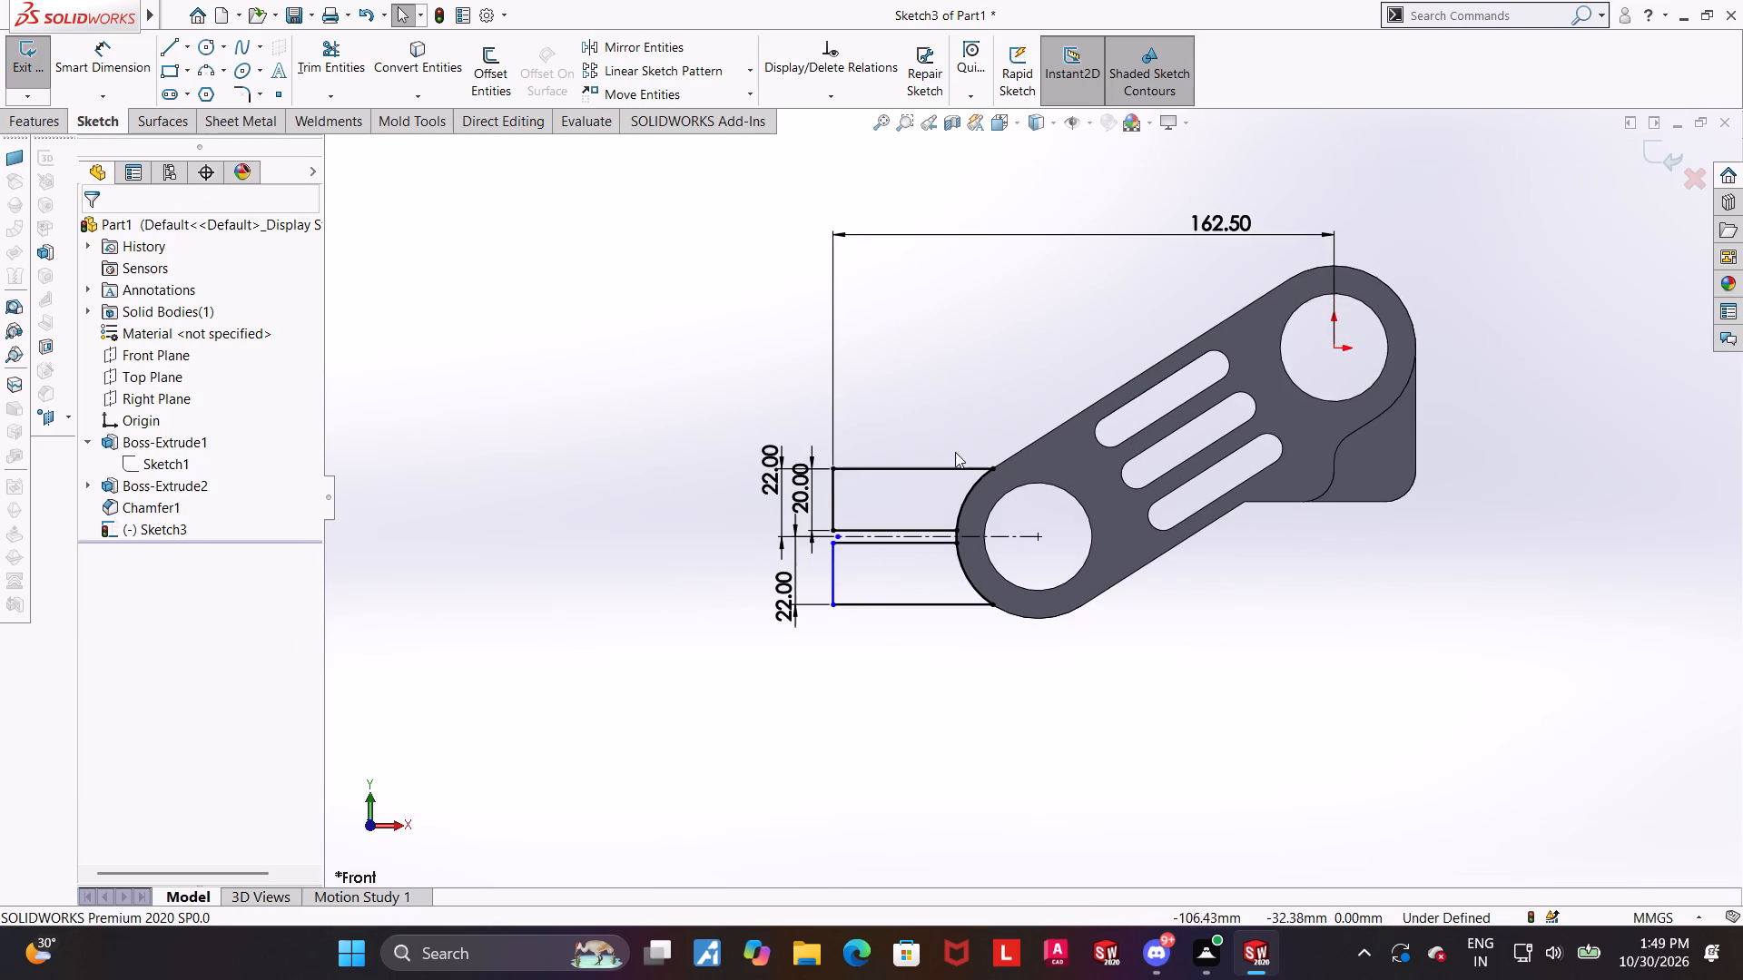
{"action": "scroll", "coordinate": [832, 495], "scroll_direction": "down", "scroll_amount": 2}
{"action": "left_click", "coordinate": [851, 491]}
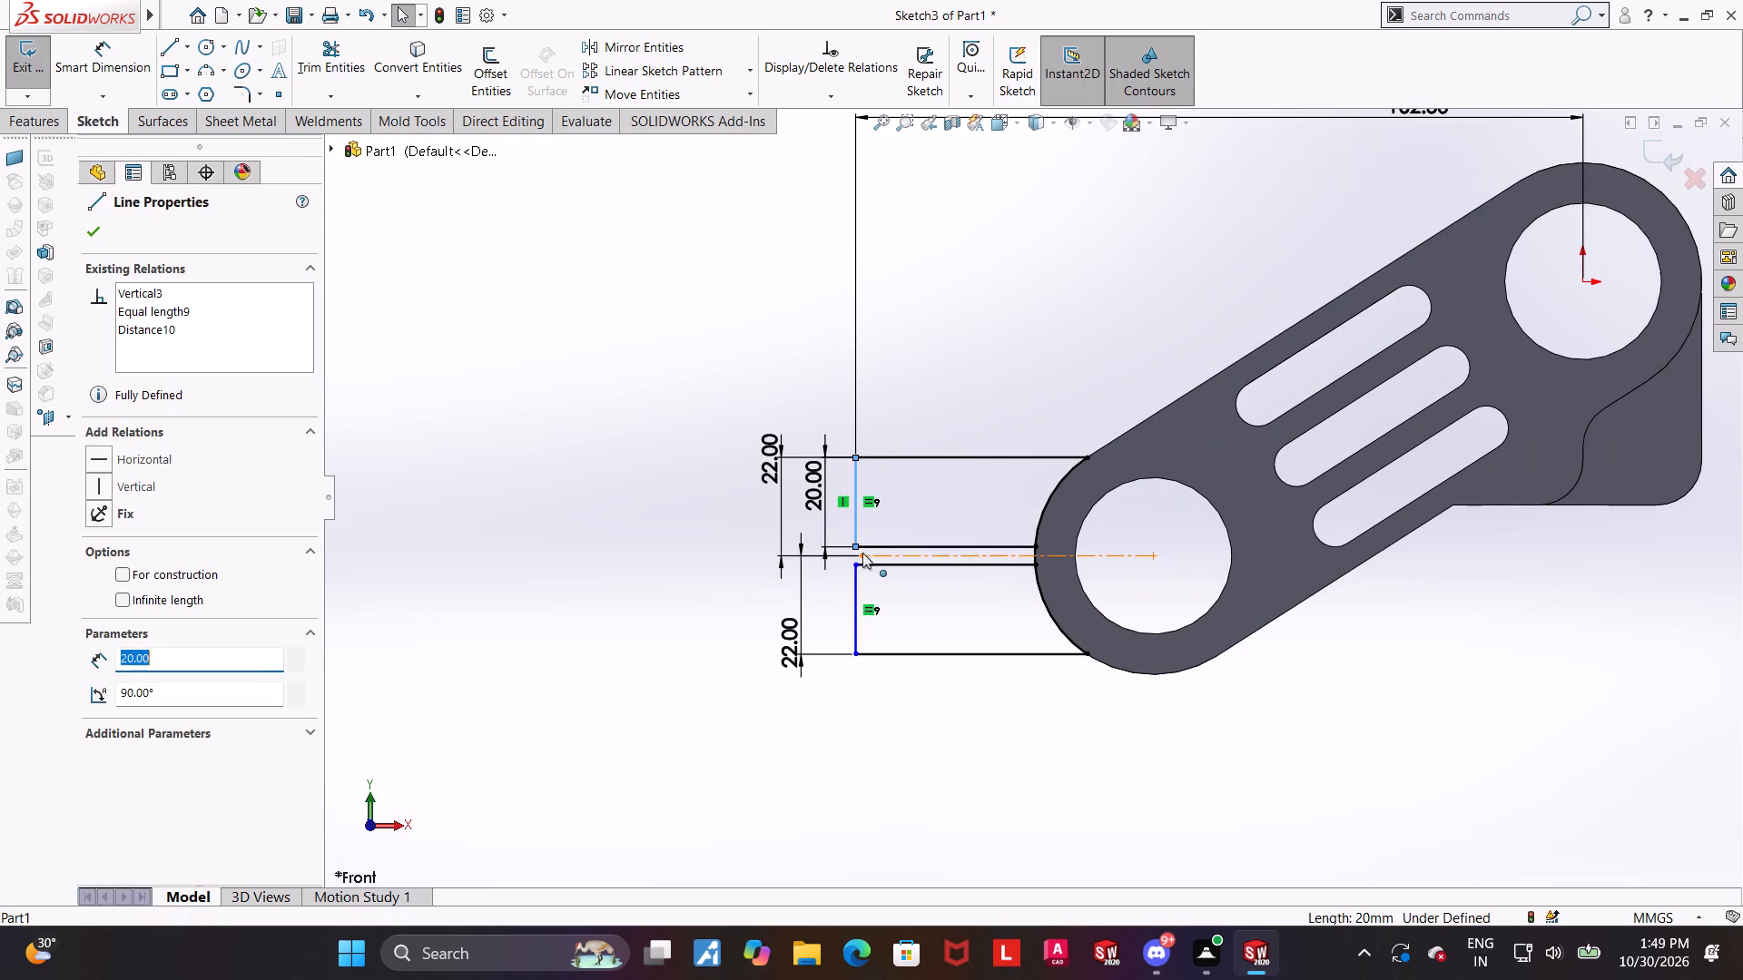
{"action": "left_click", "coordinate": [830, 721]}
{"action": "left_click", "coordinate": [852, 549]}
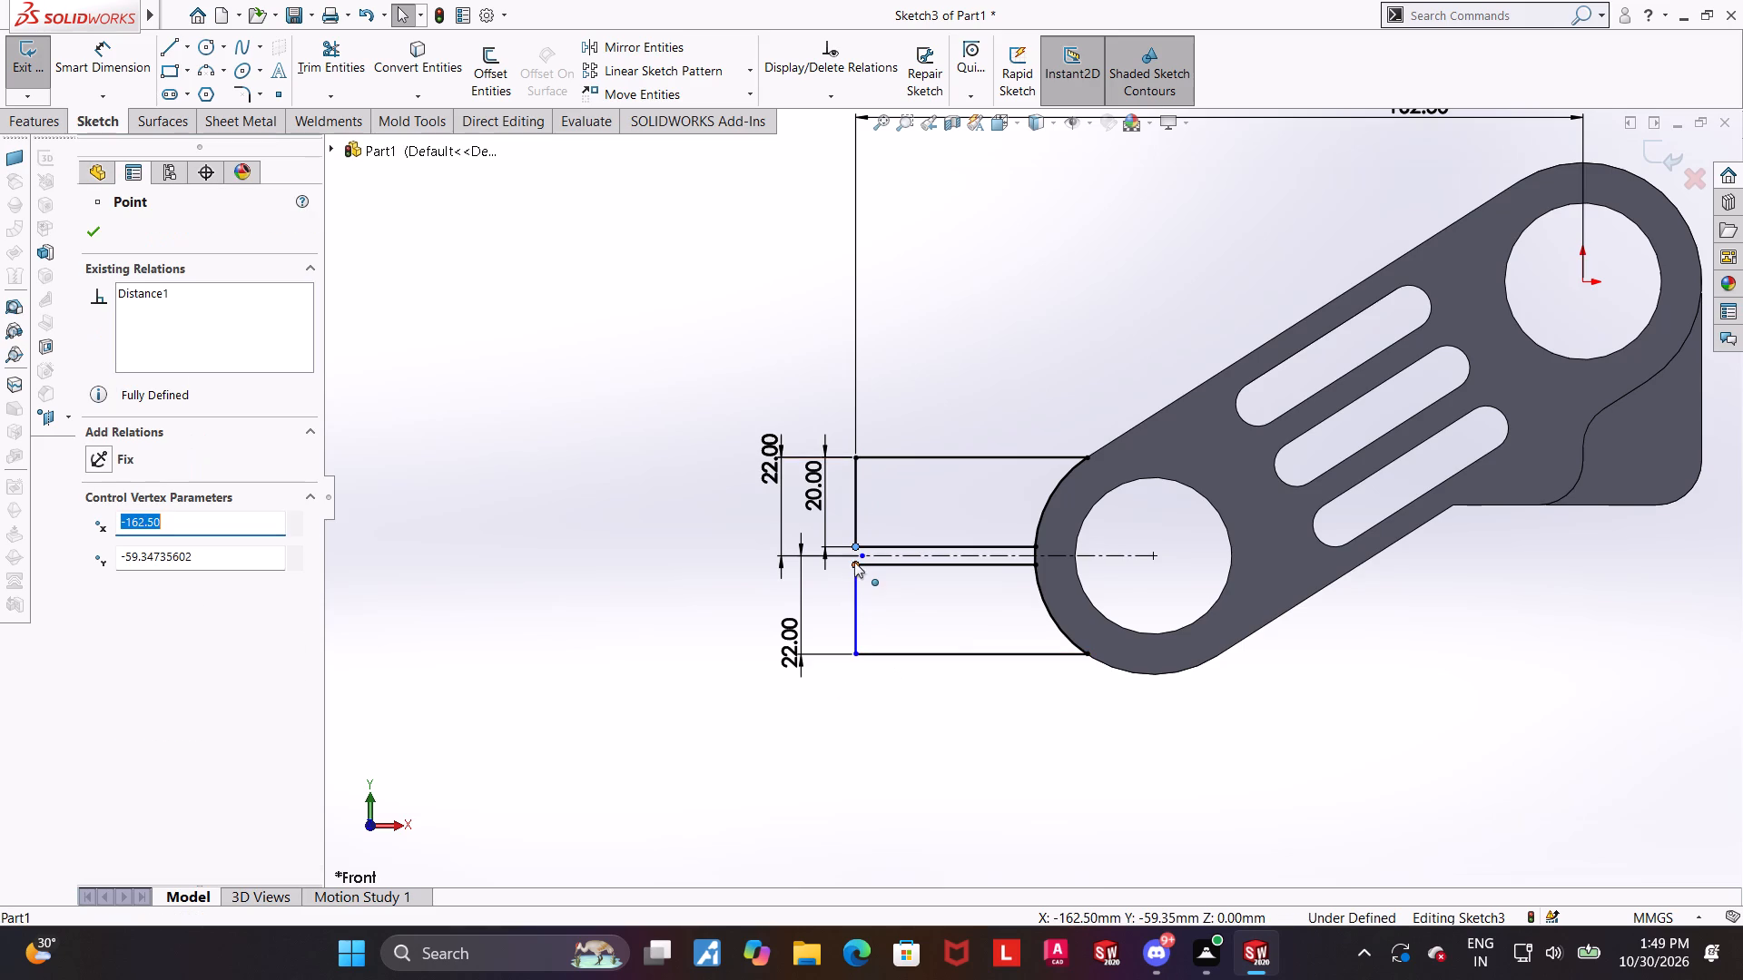
{"action": "left_click", "coordinate": [854, 566], "text": "ctrl"}
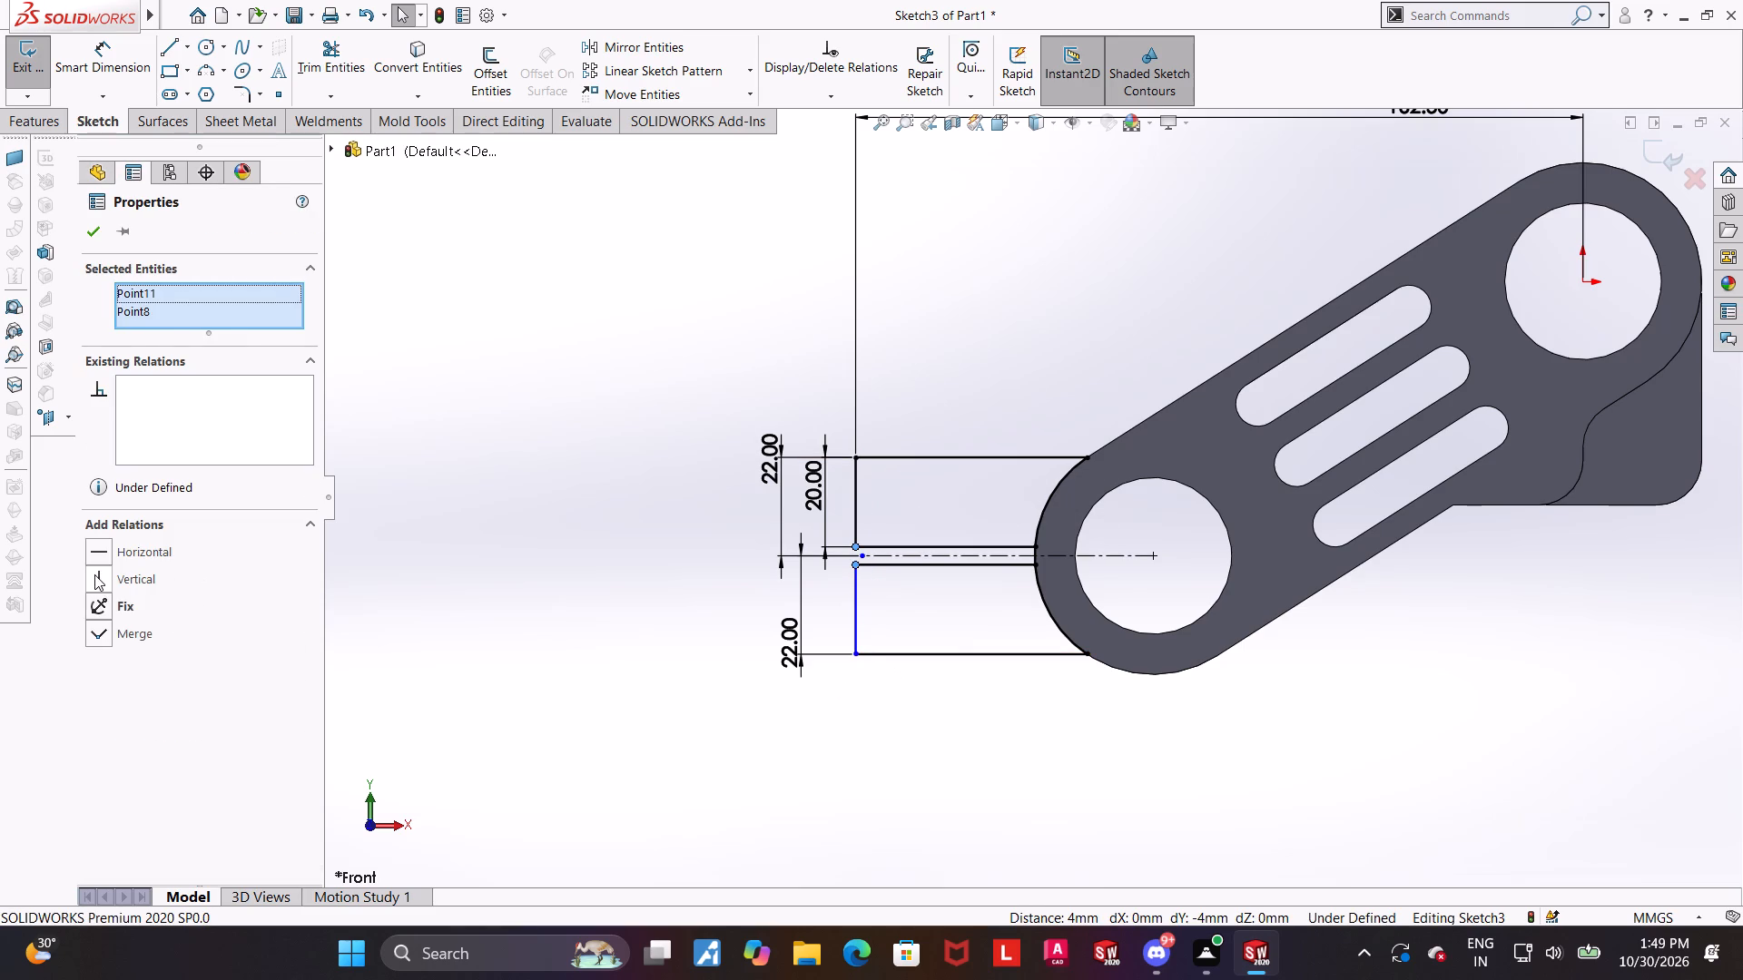
{"action": "left_click", "coordinate": [94, 574]}
{"action": "left_click", "coordinate": [1276, 762]}
Align the centerline's free endpoint vertically with the upper tab's inner corner point at its outer end.
{"action": "scroll", "coordinate": [1265, 750], "scroll_direction": "up", "scroll_amount": 2}
{"action": "scroll", "coordinate": [1385, 681], "scroll_direction": "up", "scroll_amount": 2}
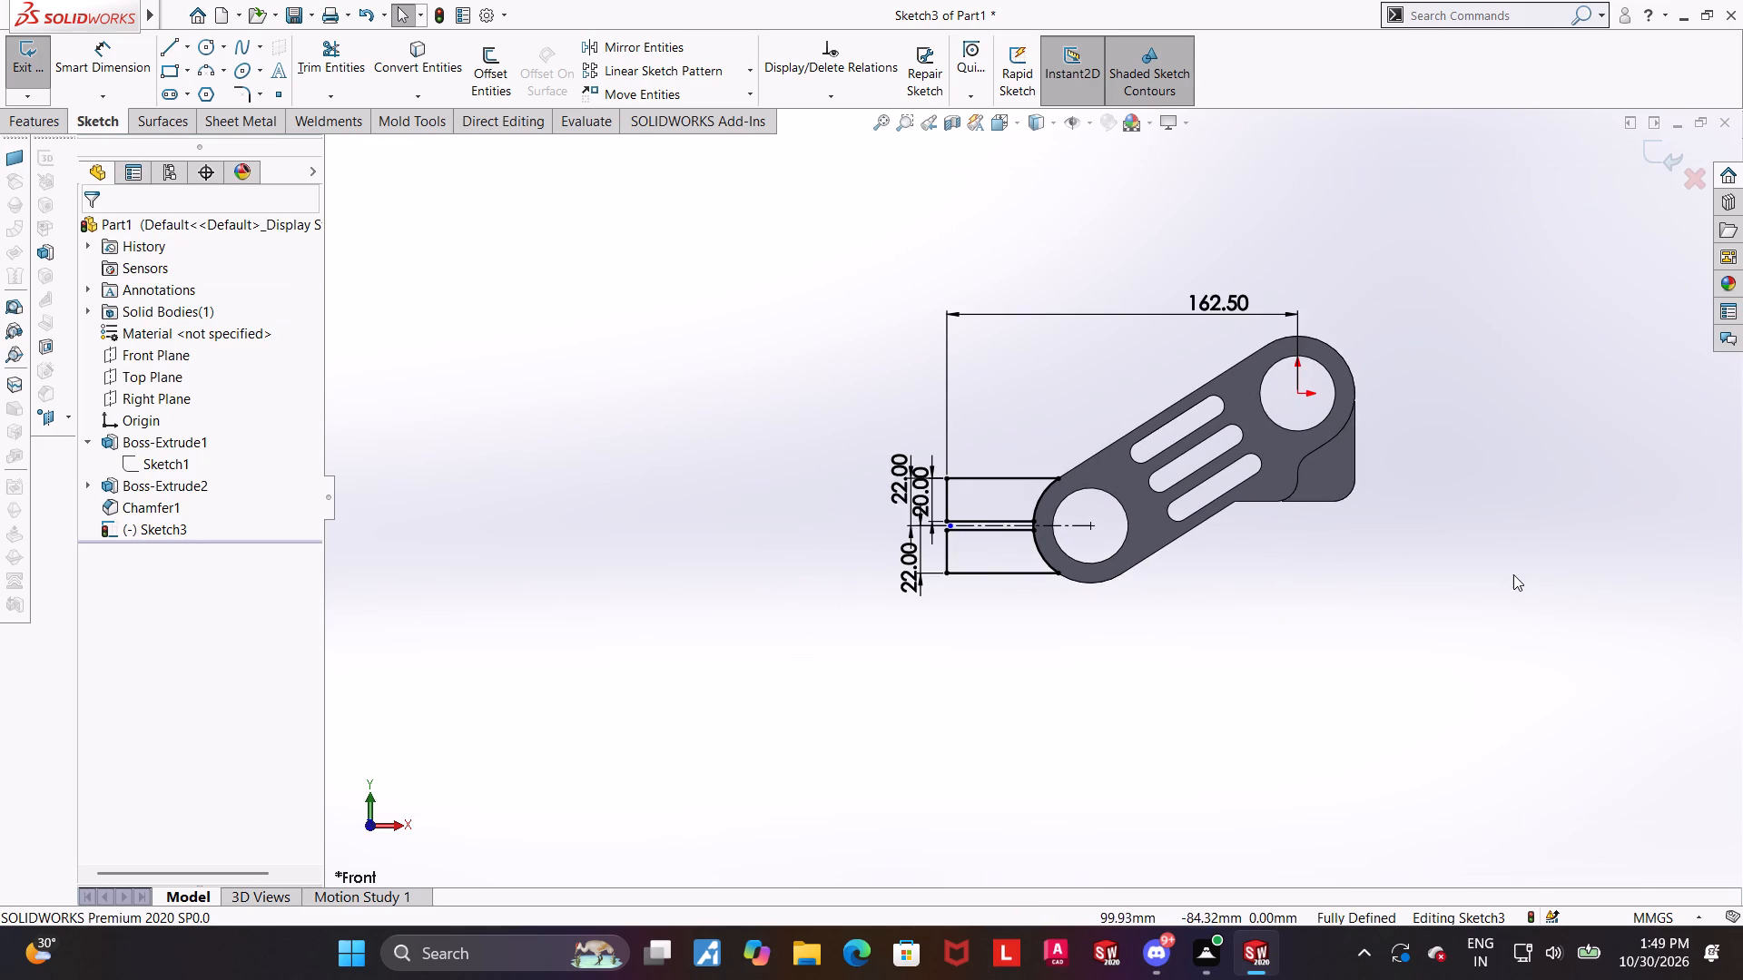
{"action": "scroll", "coordinate": [1286, 378], "scroll_direction": "down", "scroll_amount": 1}
{"action": "scroll", "coordinate": [1088, 542], "scroll_direction": "down", "scroll_amount": 3}
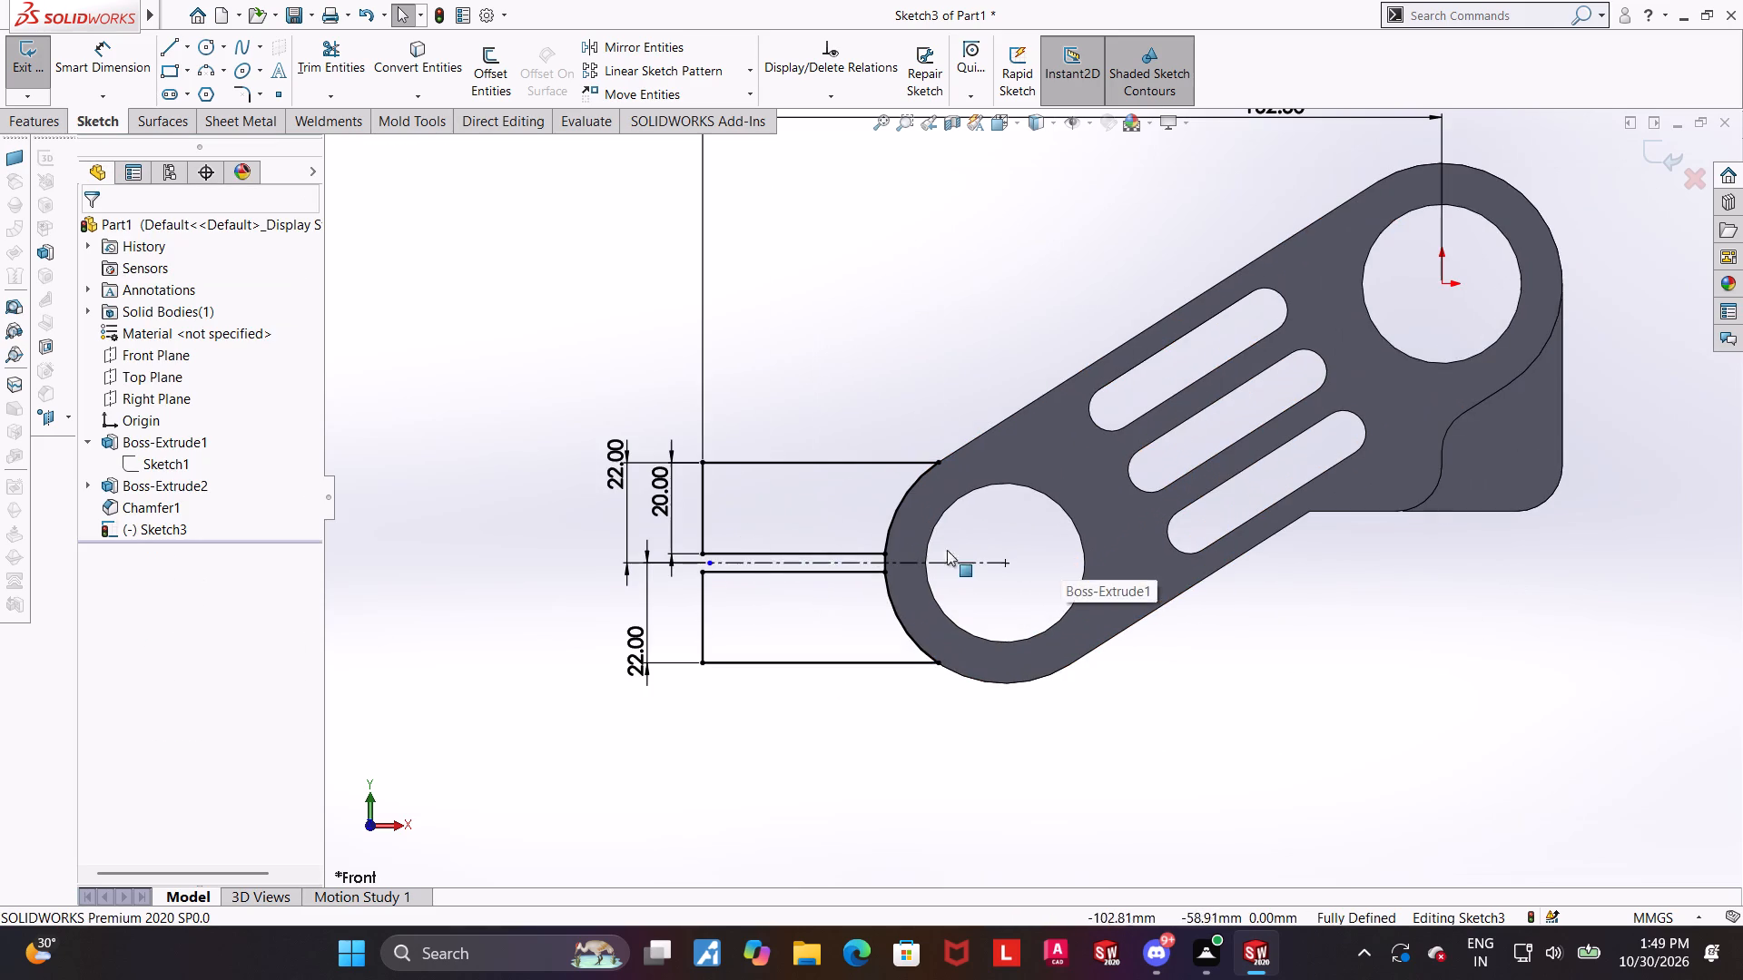
{"action": "left_click", "coordinate": [711, 565]}
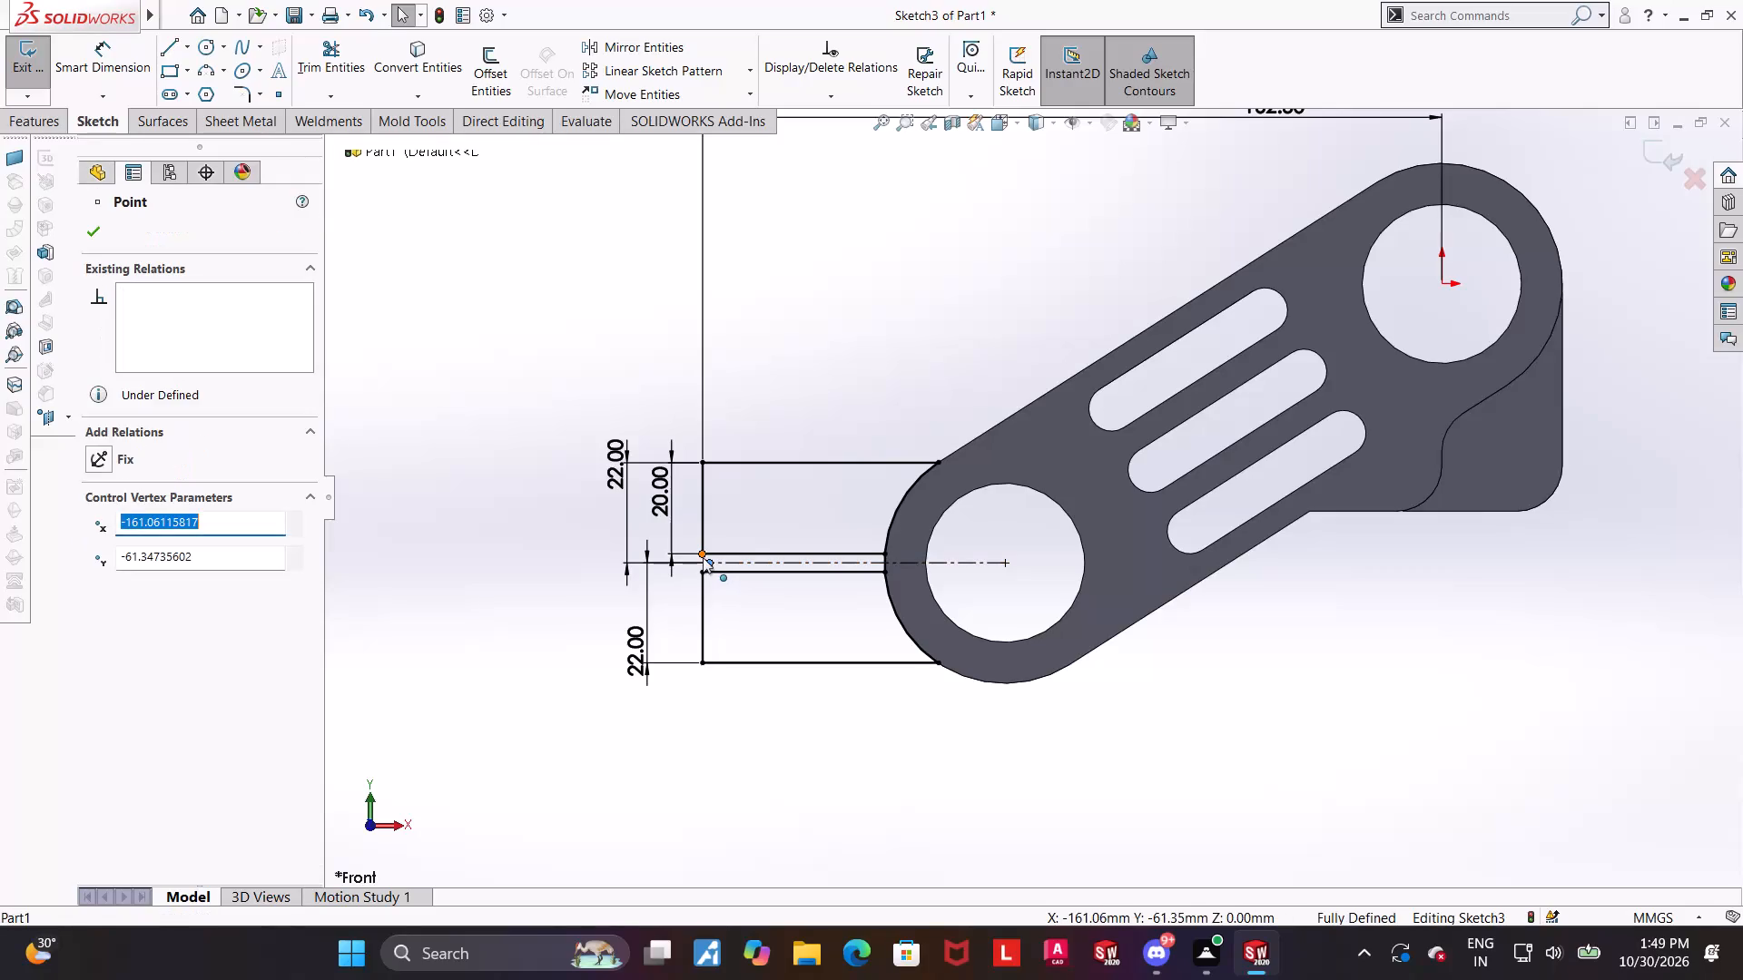
{"action": "left_click", "coordinate": [703, 557], "text": "ctrl"}
{"action": "left_click", "coordinate": [100, 574]}
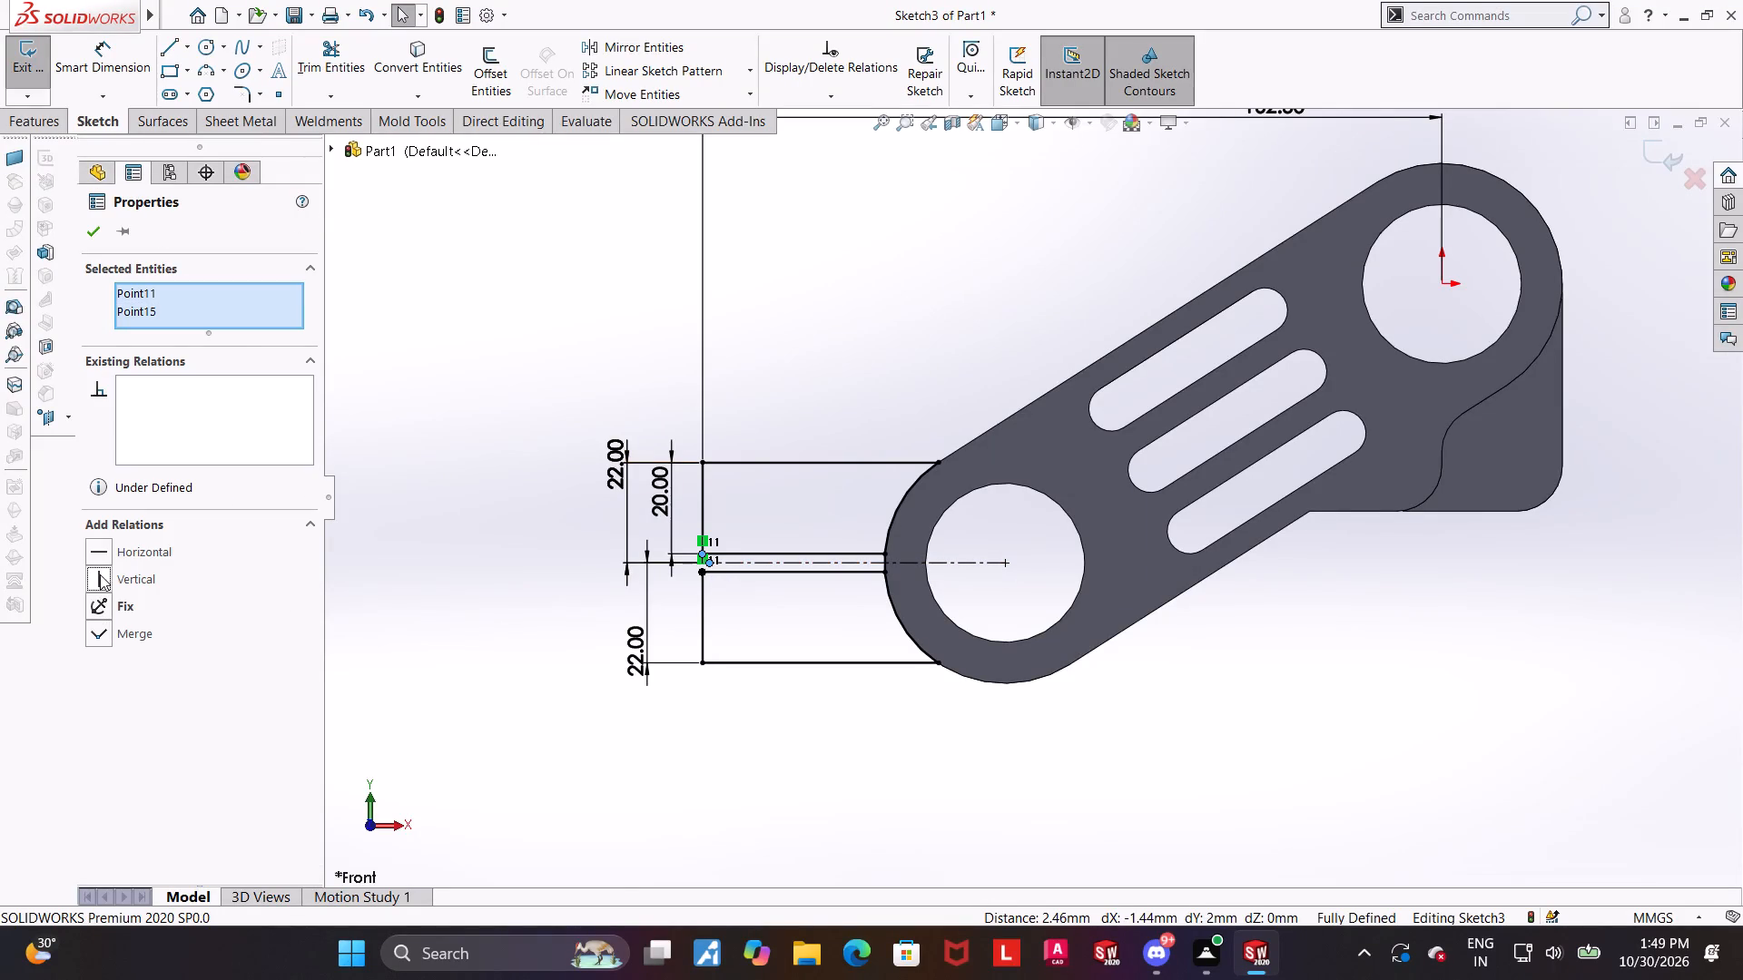
{"action": "left_click", "coordinate": [995, 735]}
Delete the horizontal dimension between the upper tab's outer edge and the upper hole's centre.
{"action": "scroll", "coordinate": [992, 735], "scroll_direction": "up", "scroll_amount": 4}
{"action": "scroll", "coordinate": [1169, 639], "scroll_direction": "up", "scroll_amount": 2}
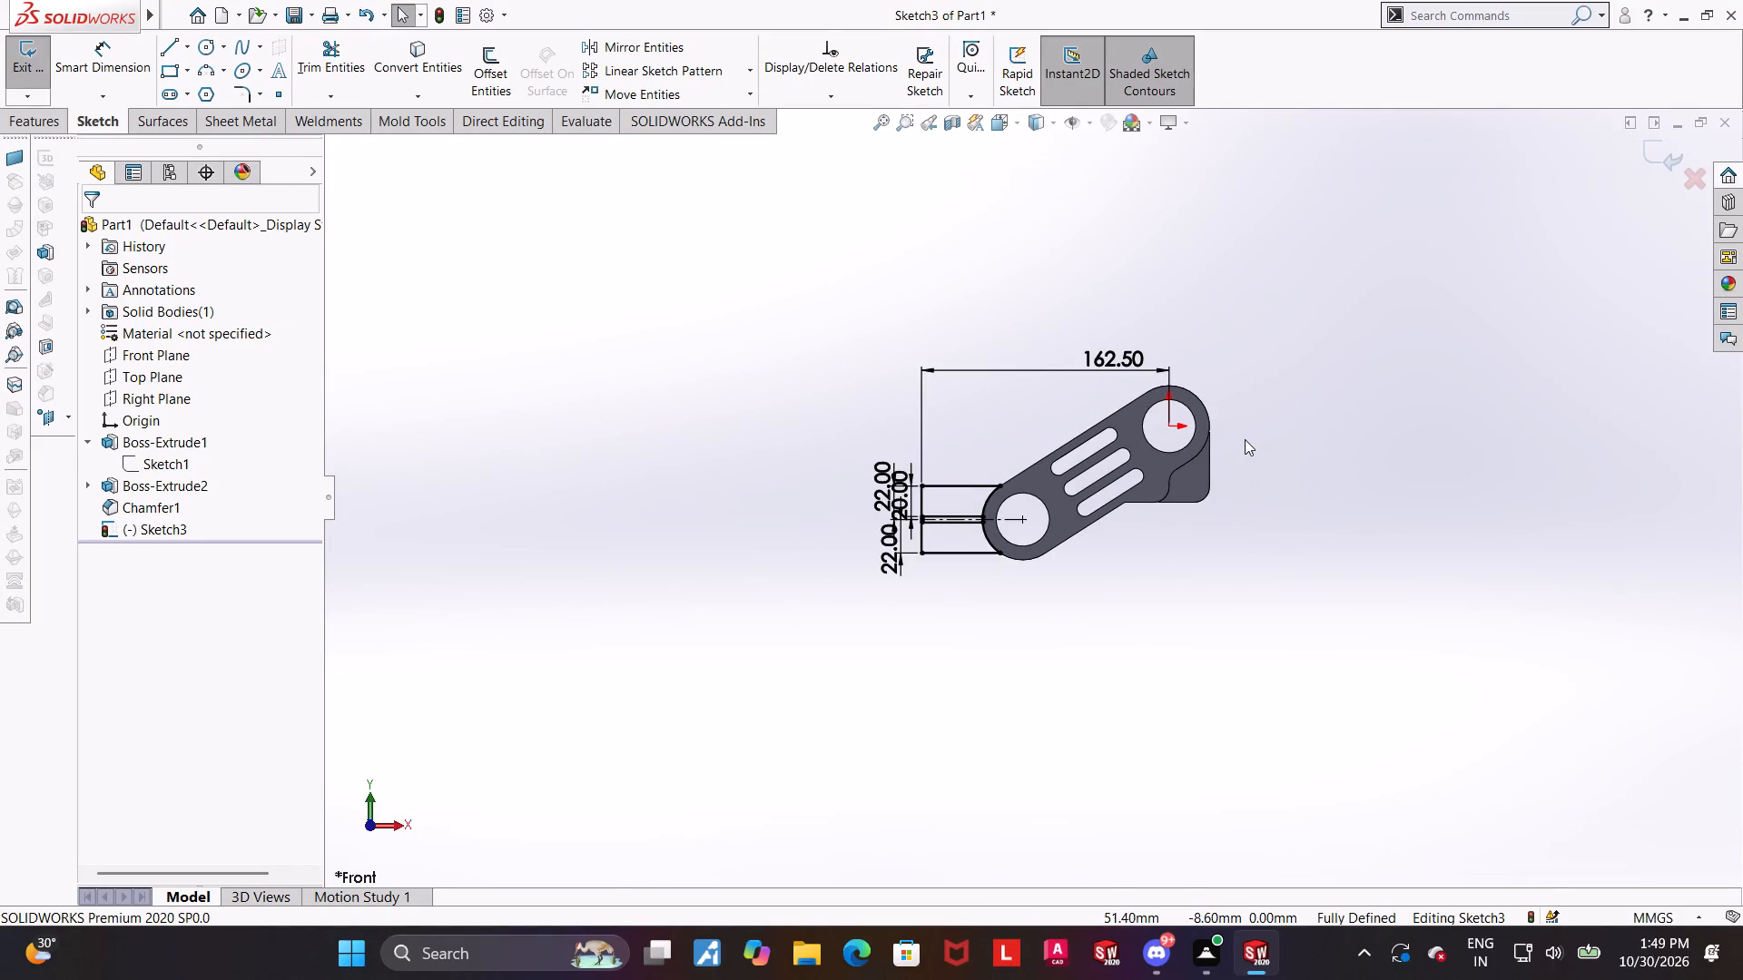
{"action": "scroll", "coordinate": [1243, 439], "scroll_direction": "down", "scroll_amount": 1}
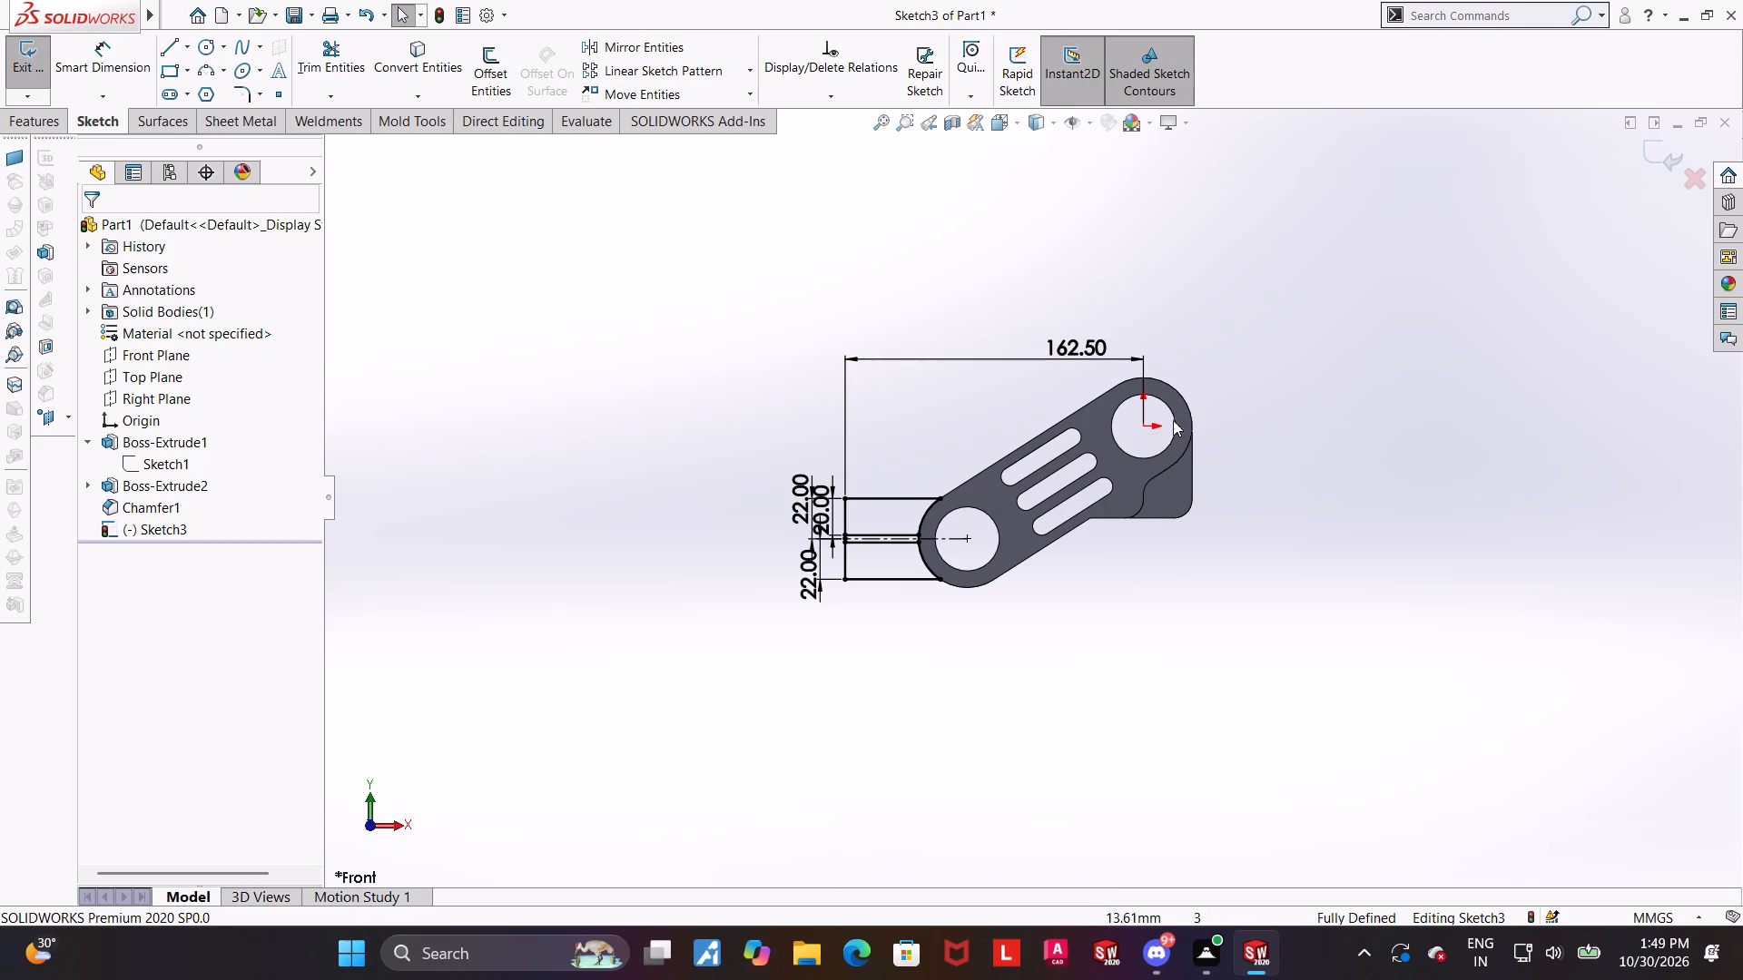
{"action": "scroll", "coordinate": [1171, 353], "scroll_direction": "up", "scroll_amount": 2}
{"action": "scroll", "coordinate": [1068, 363], "scroll_direction": "down", "scroll_amount": 4}
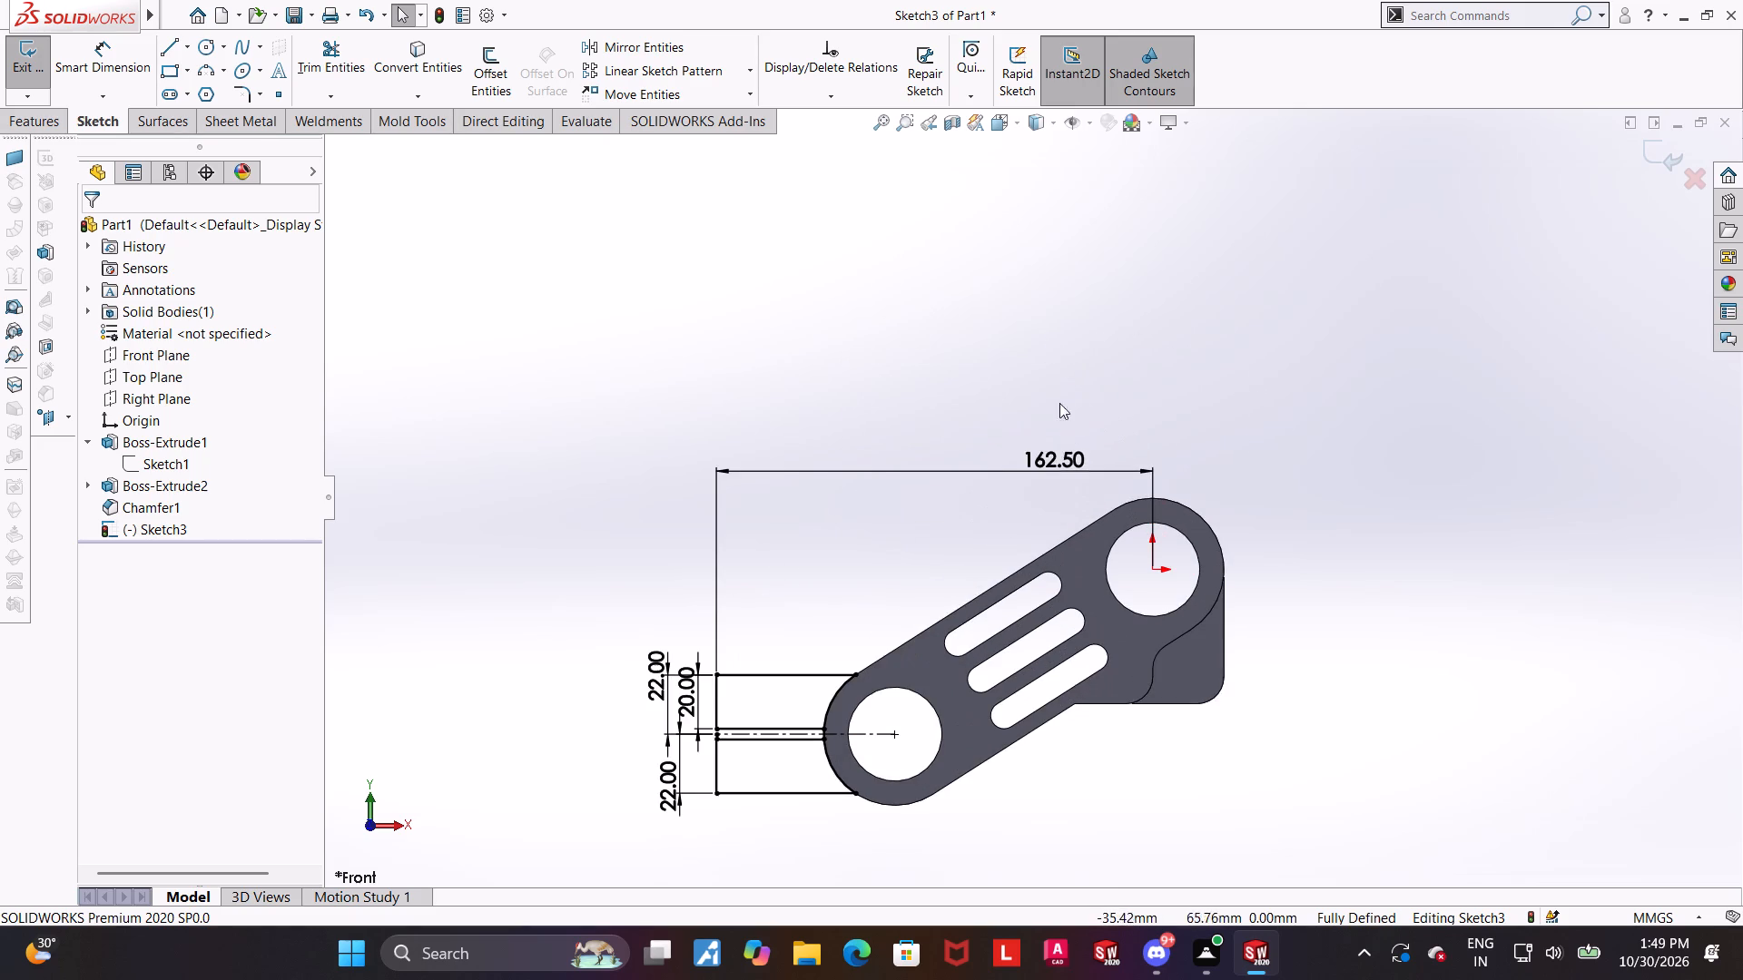
{"action": "right_click", "coordinate": [1023, 457]}
{"action": "left_click", "coordinate": [1081, 671]}
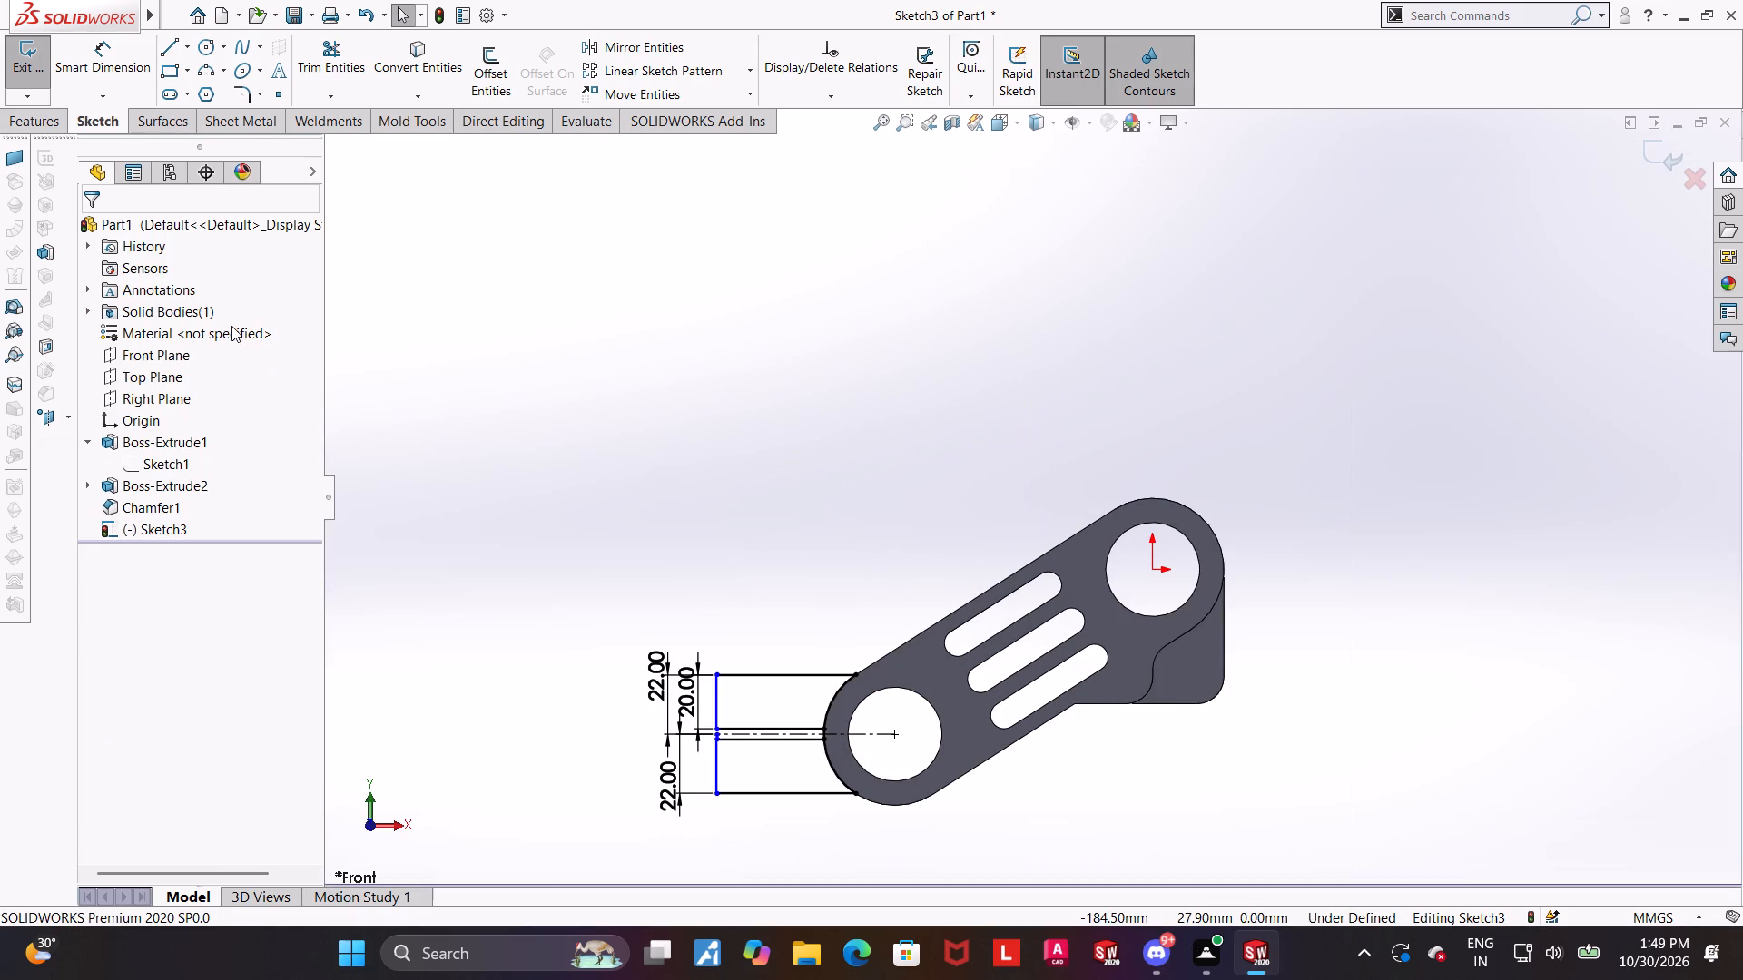
Dimension the horizontal distance from the upper tab's outer edge to the corner extrusion's vertical edge at 162.5 mm.
{"action": "left_click", "coordinate": [110, 72]}
{"action": "left_click", "coordinate": [722, 688]}
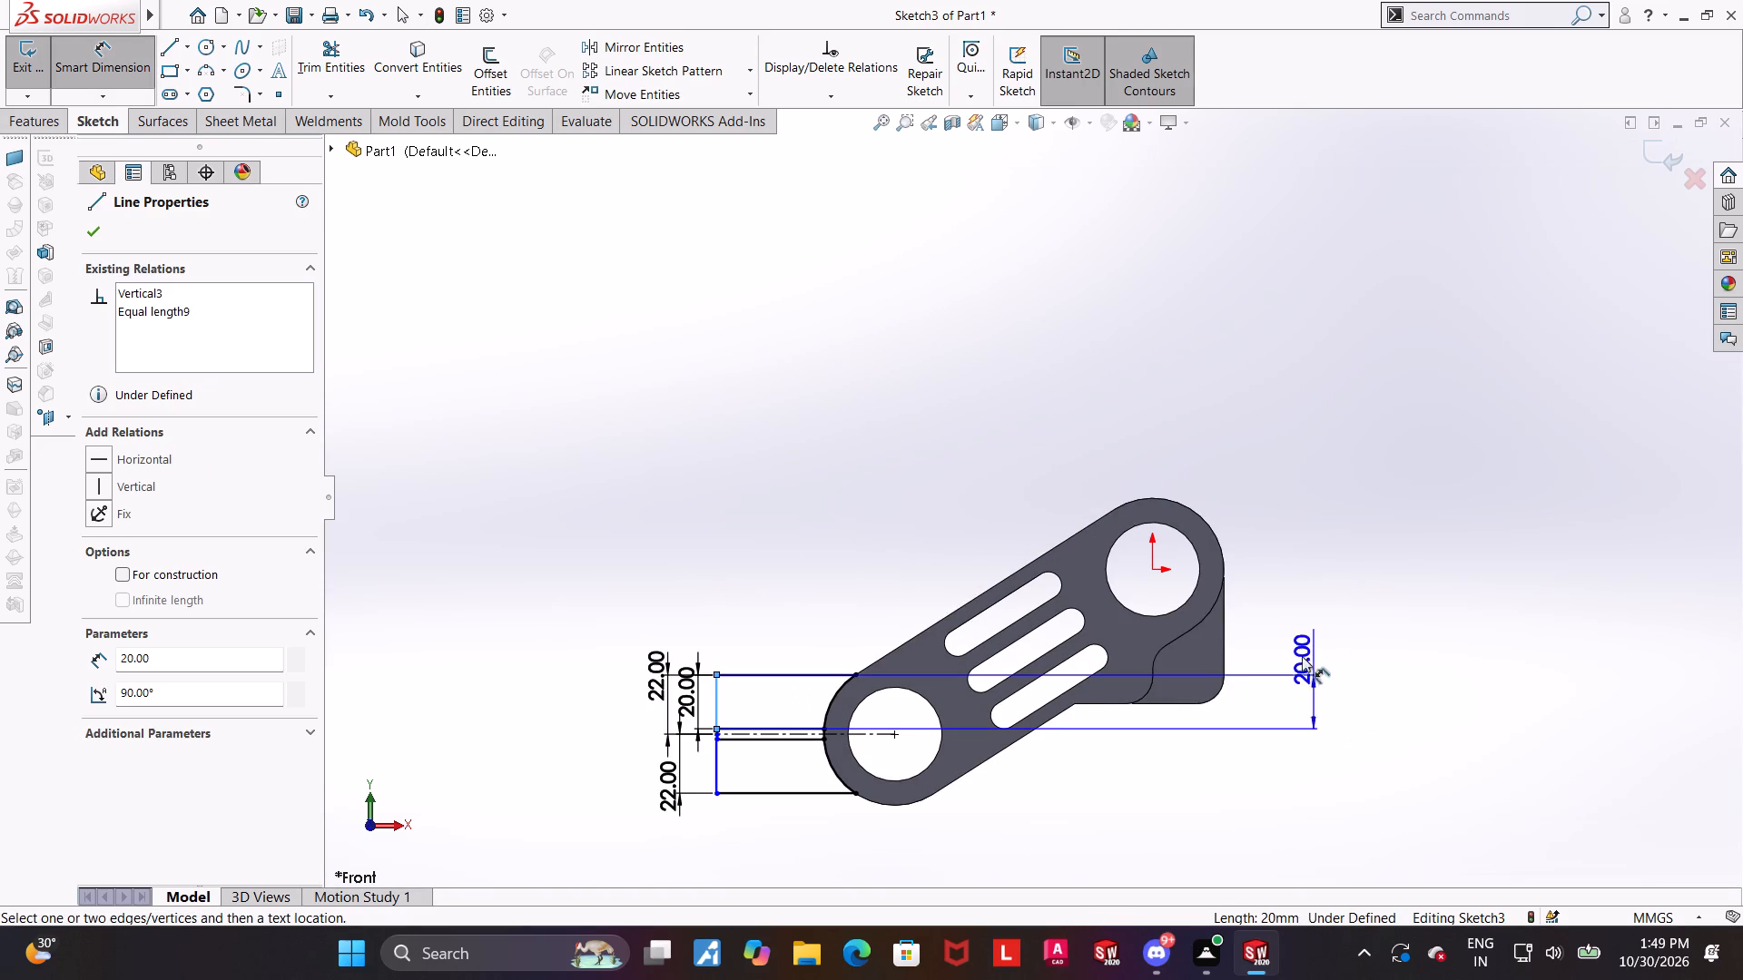
{"action": "left_click", "coordinate": [1226, 629]}
{"action": "left_click", "coordinate": [1157, 415]}
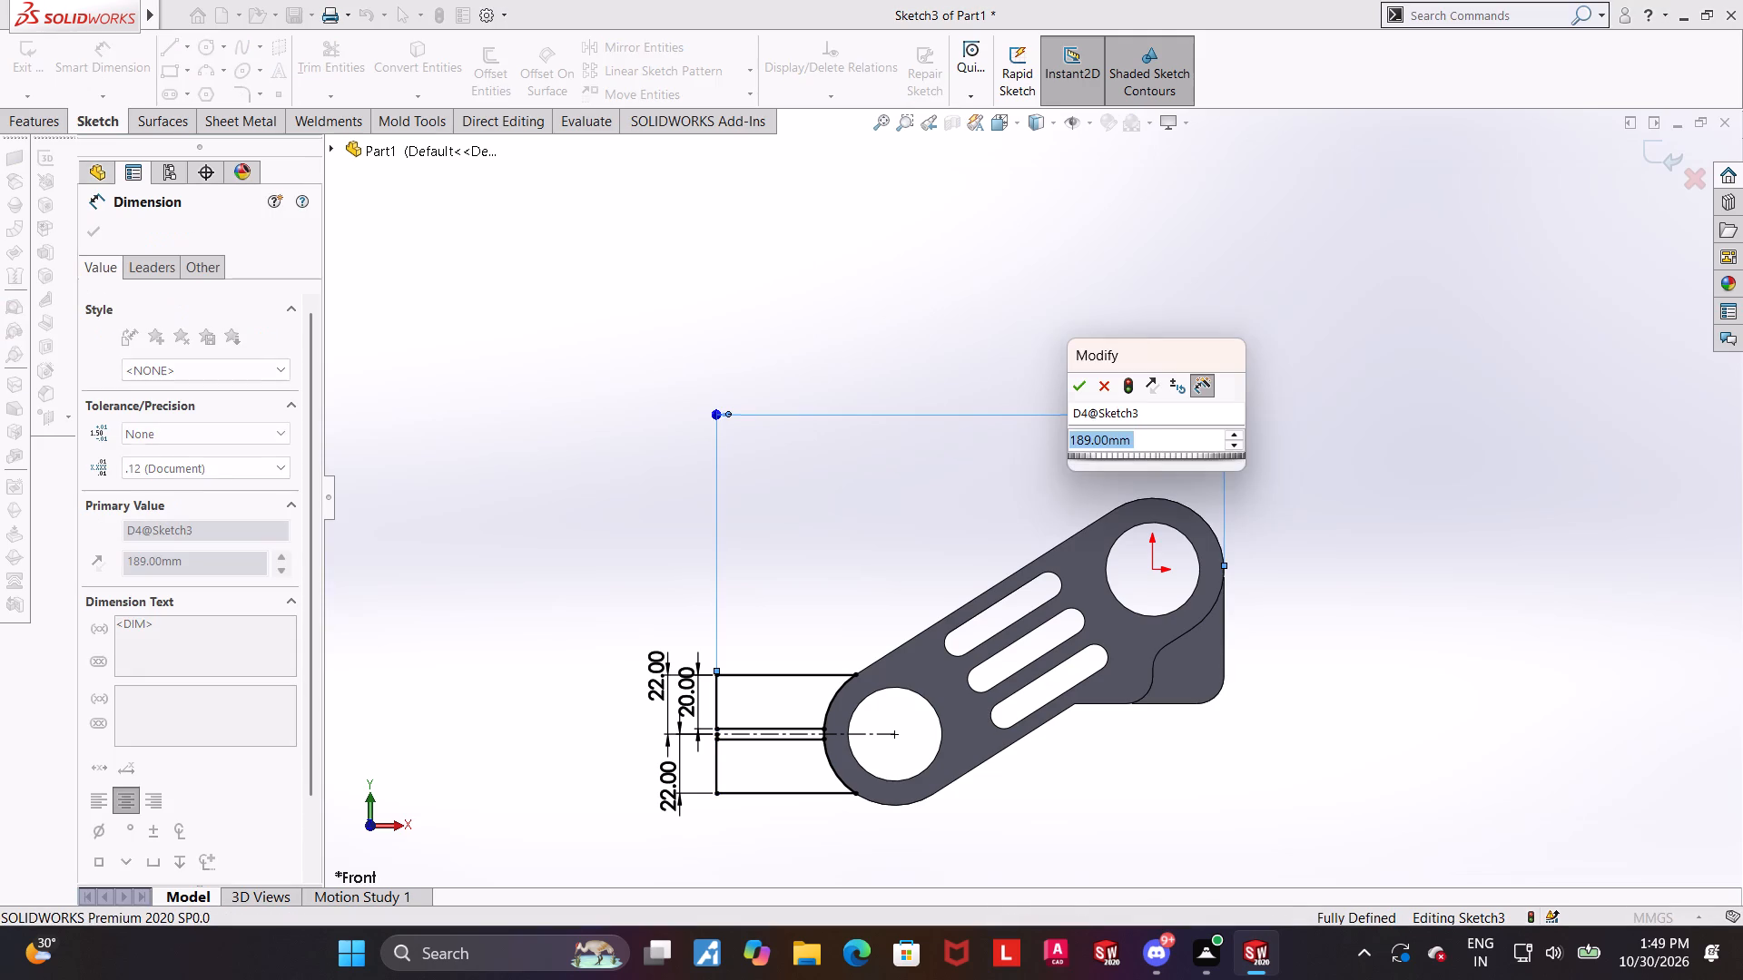
{"action": "type", "text": "162"}
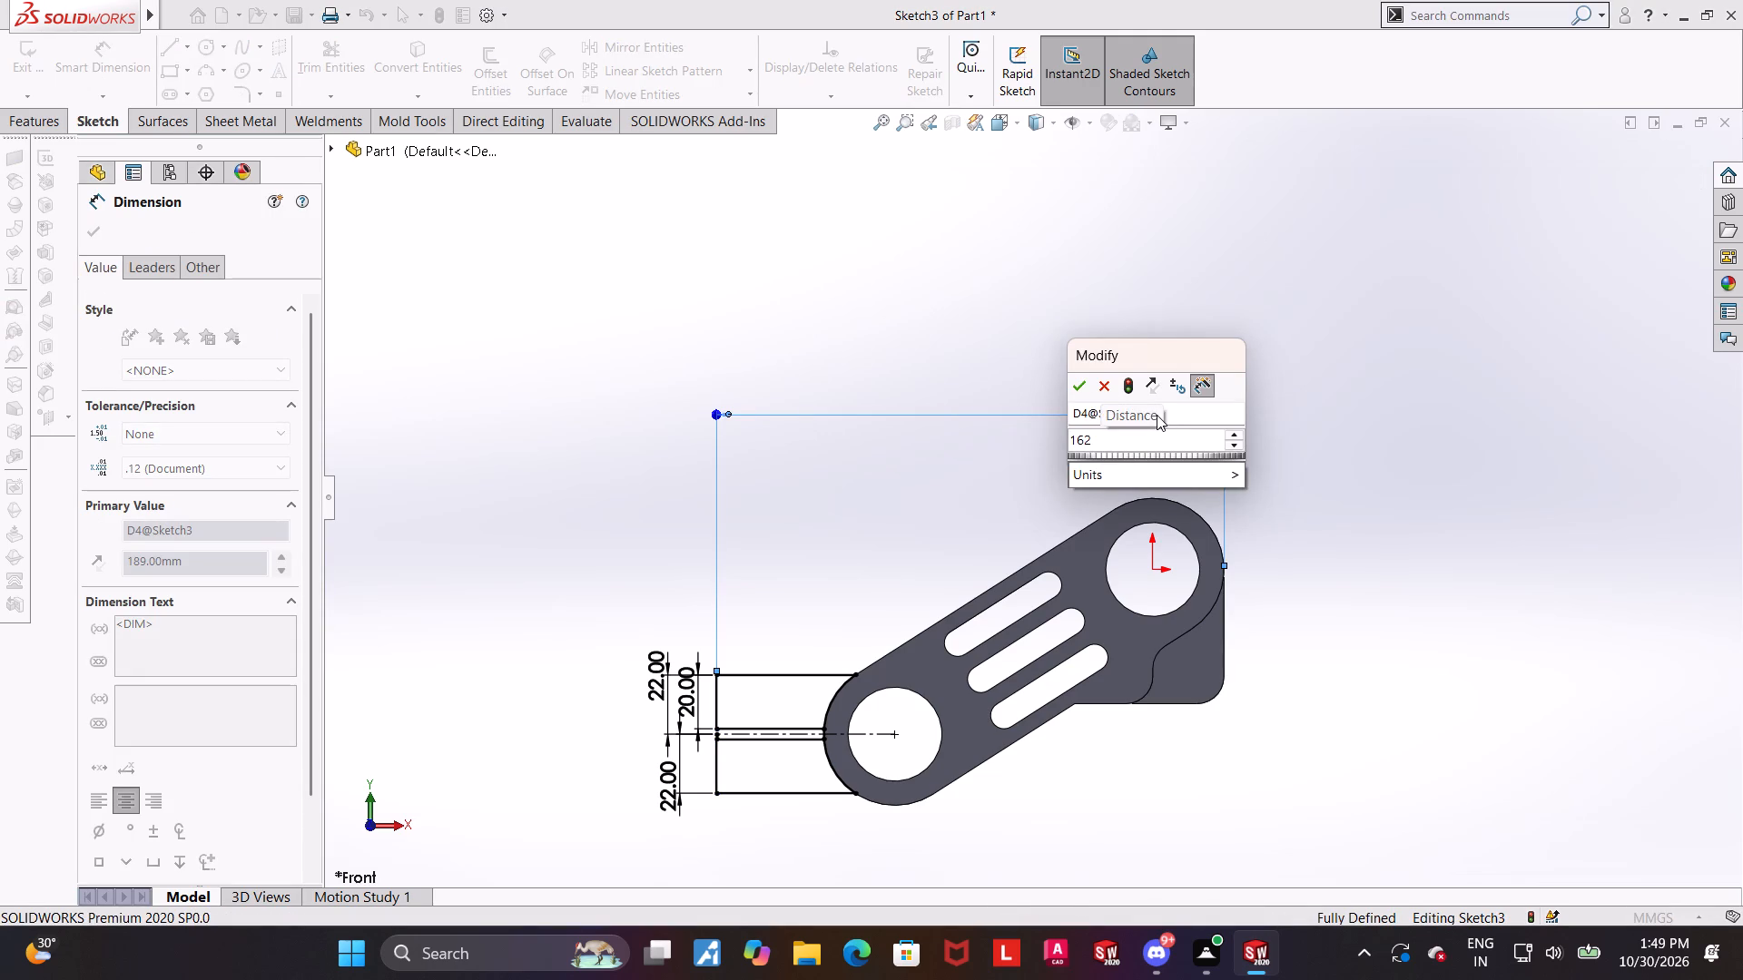
{"action": "type", "text": ".5"}
{"action": "key", "text": "Return"}
{"action": "key", "text": "Escape"}
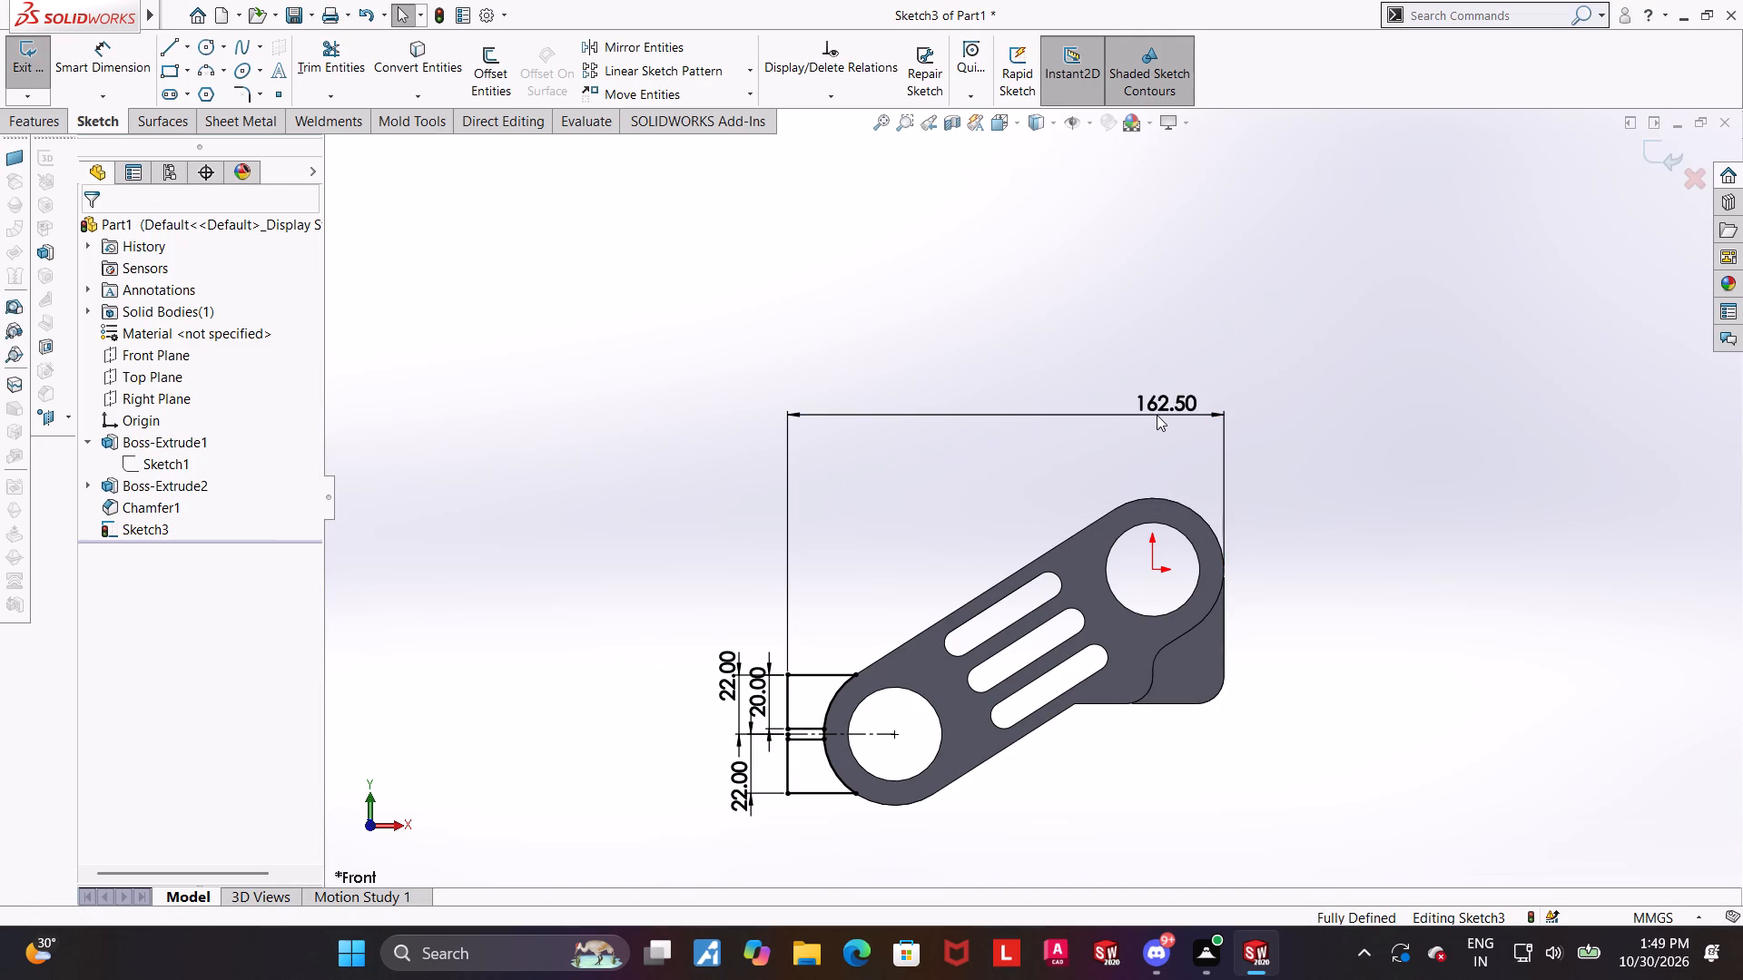
Examine the dimensioned tab sketch against the arm from the front and from the reverse side.
{"action": "scroll", "coordinate": [1116, 503], "scroll_direction": "up", "scroll_amount": 3}
{"action": "scroll", "coordinate": [1131, 702], "scroll_direction": "down", "scroll_amount": 2}
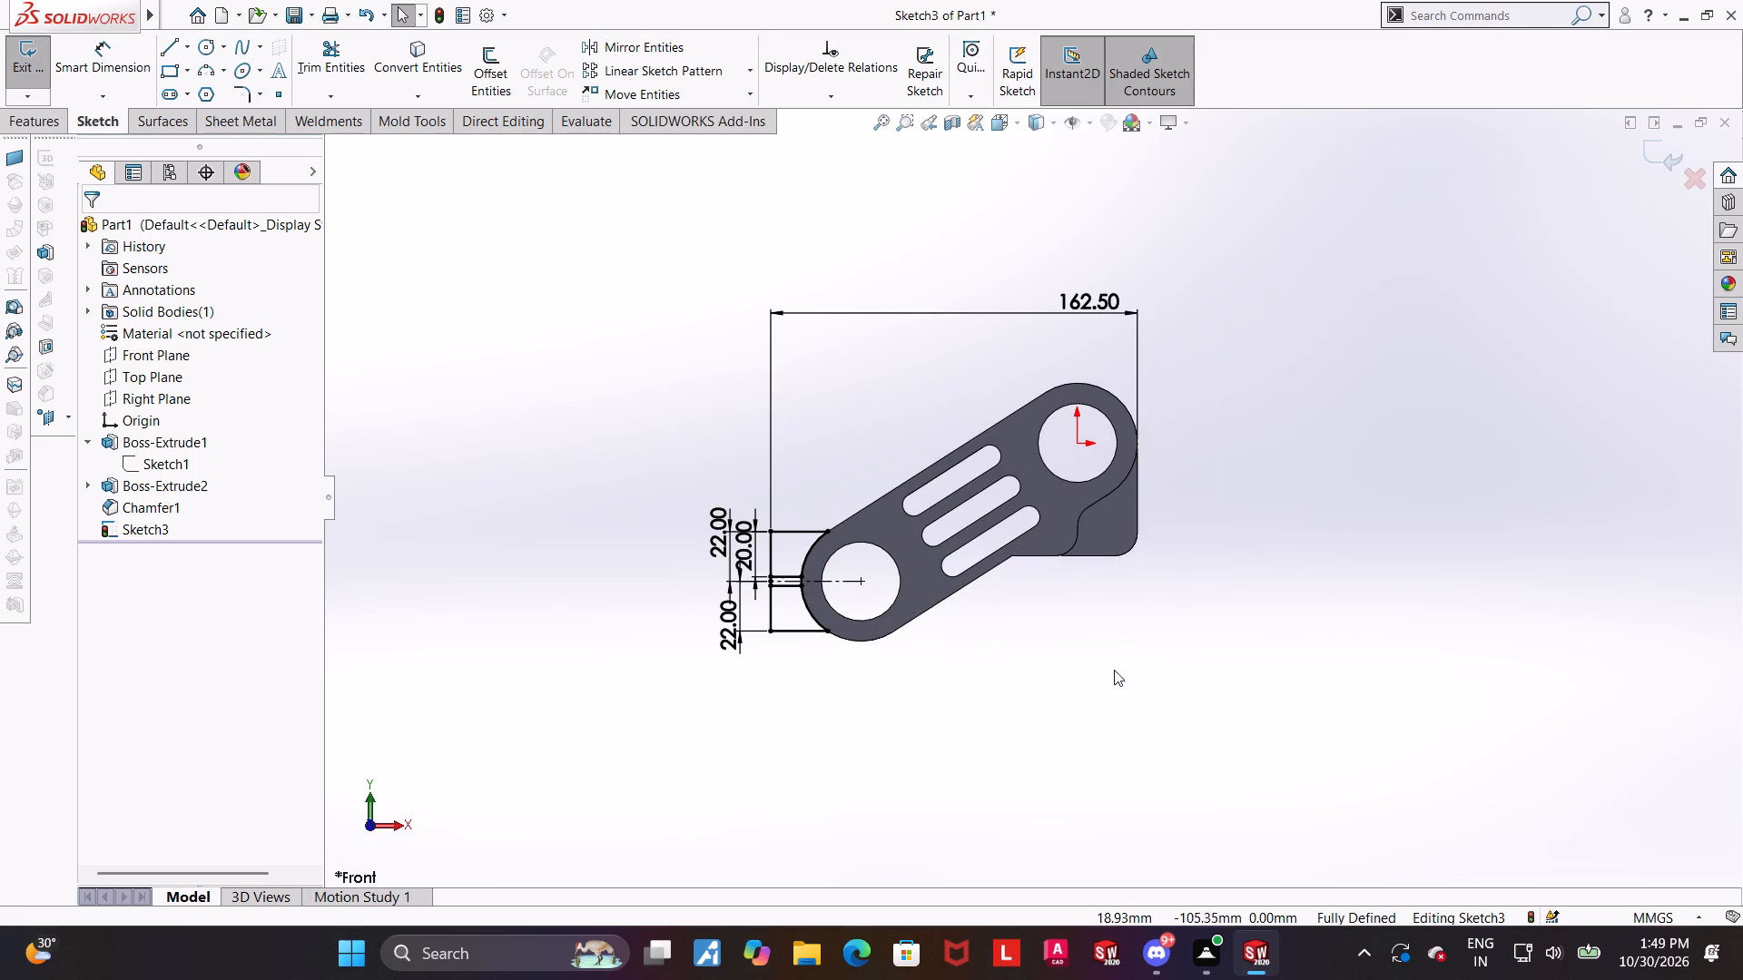
{"action": "scroll", "coordinate": [1079, 557], "scroll_direction": "up", "scroll_amount": 1}
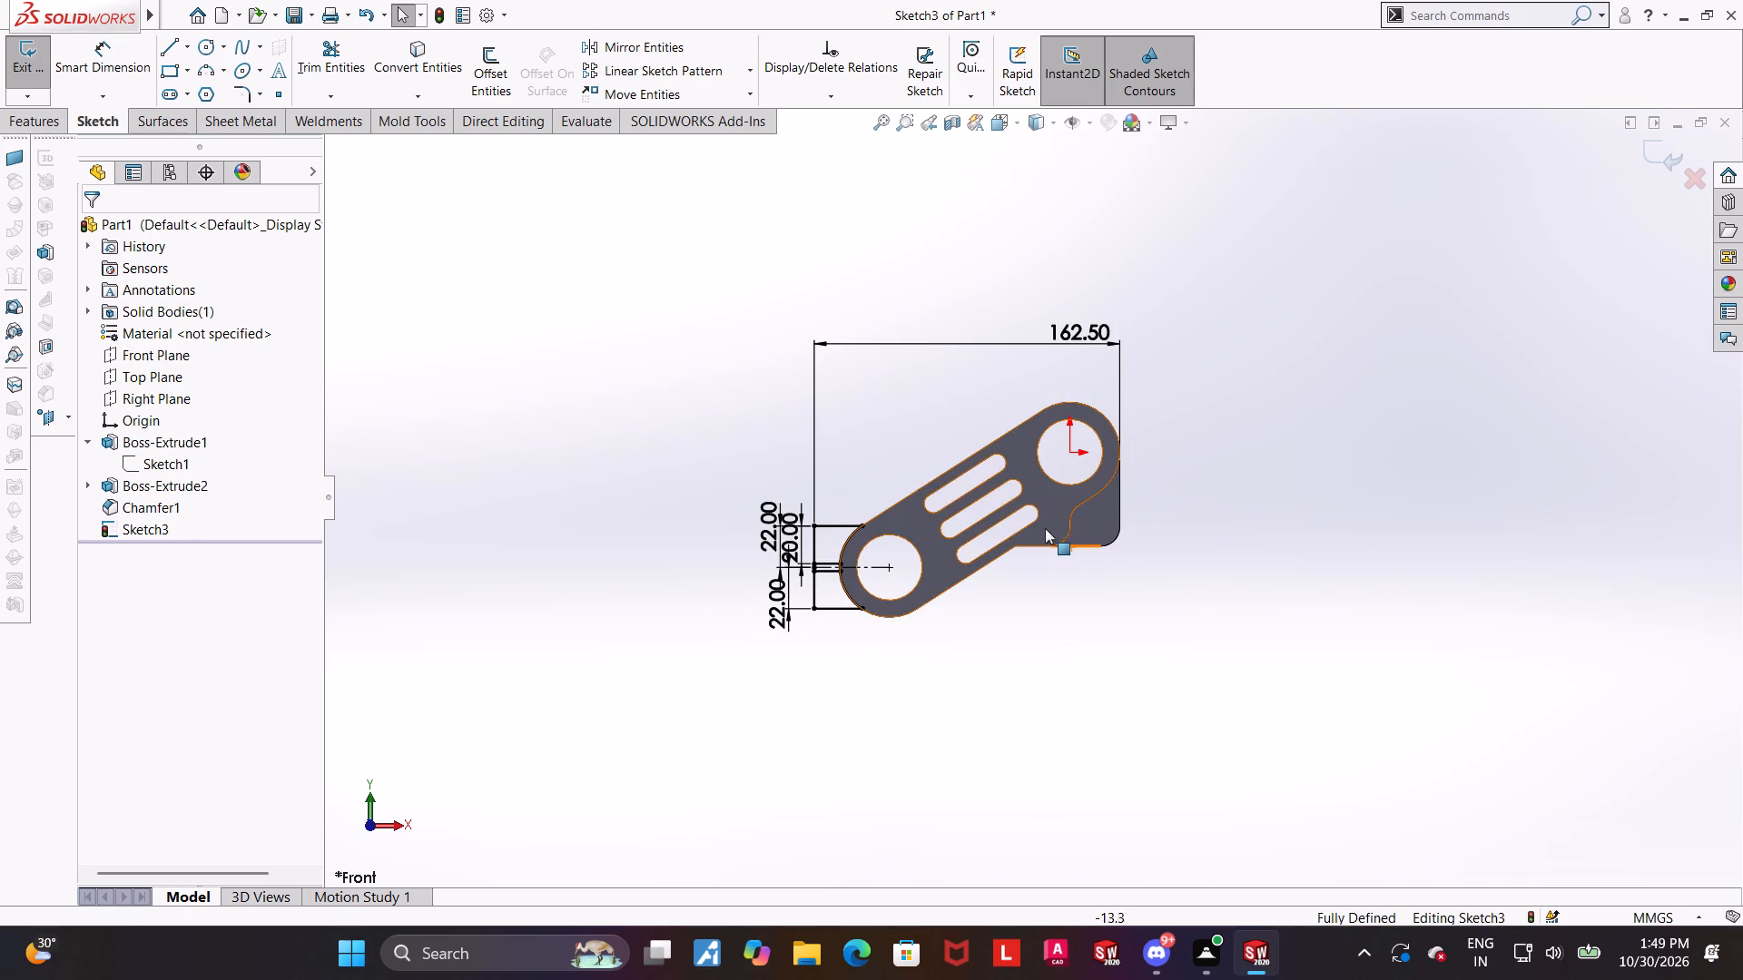
{"action": "scroll", "coordinate": [1046, 526], "scroll_direction": "up", "scroll_amount": 2}
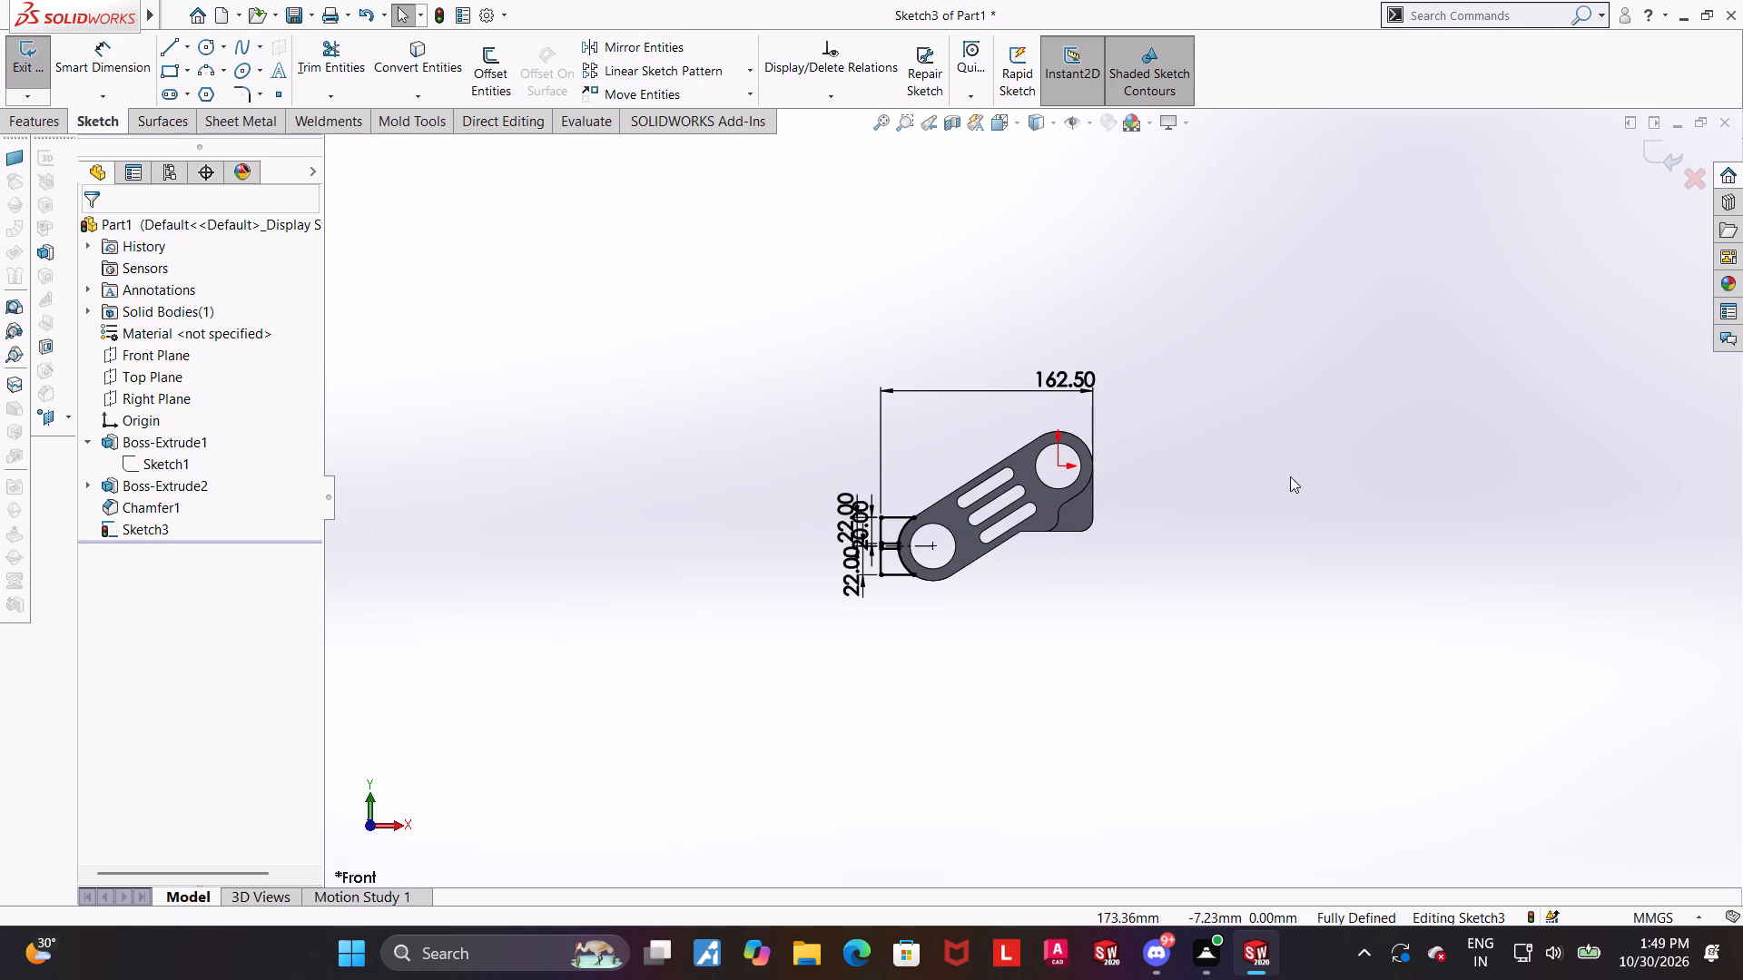
{"action": "scroll", "coordinate": [1089, 414], "scroll_direction": "down", "scroll_amount": 4}
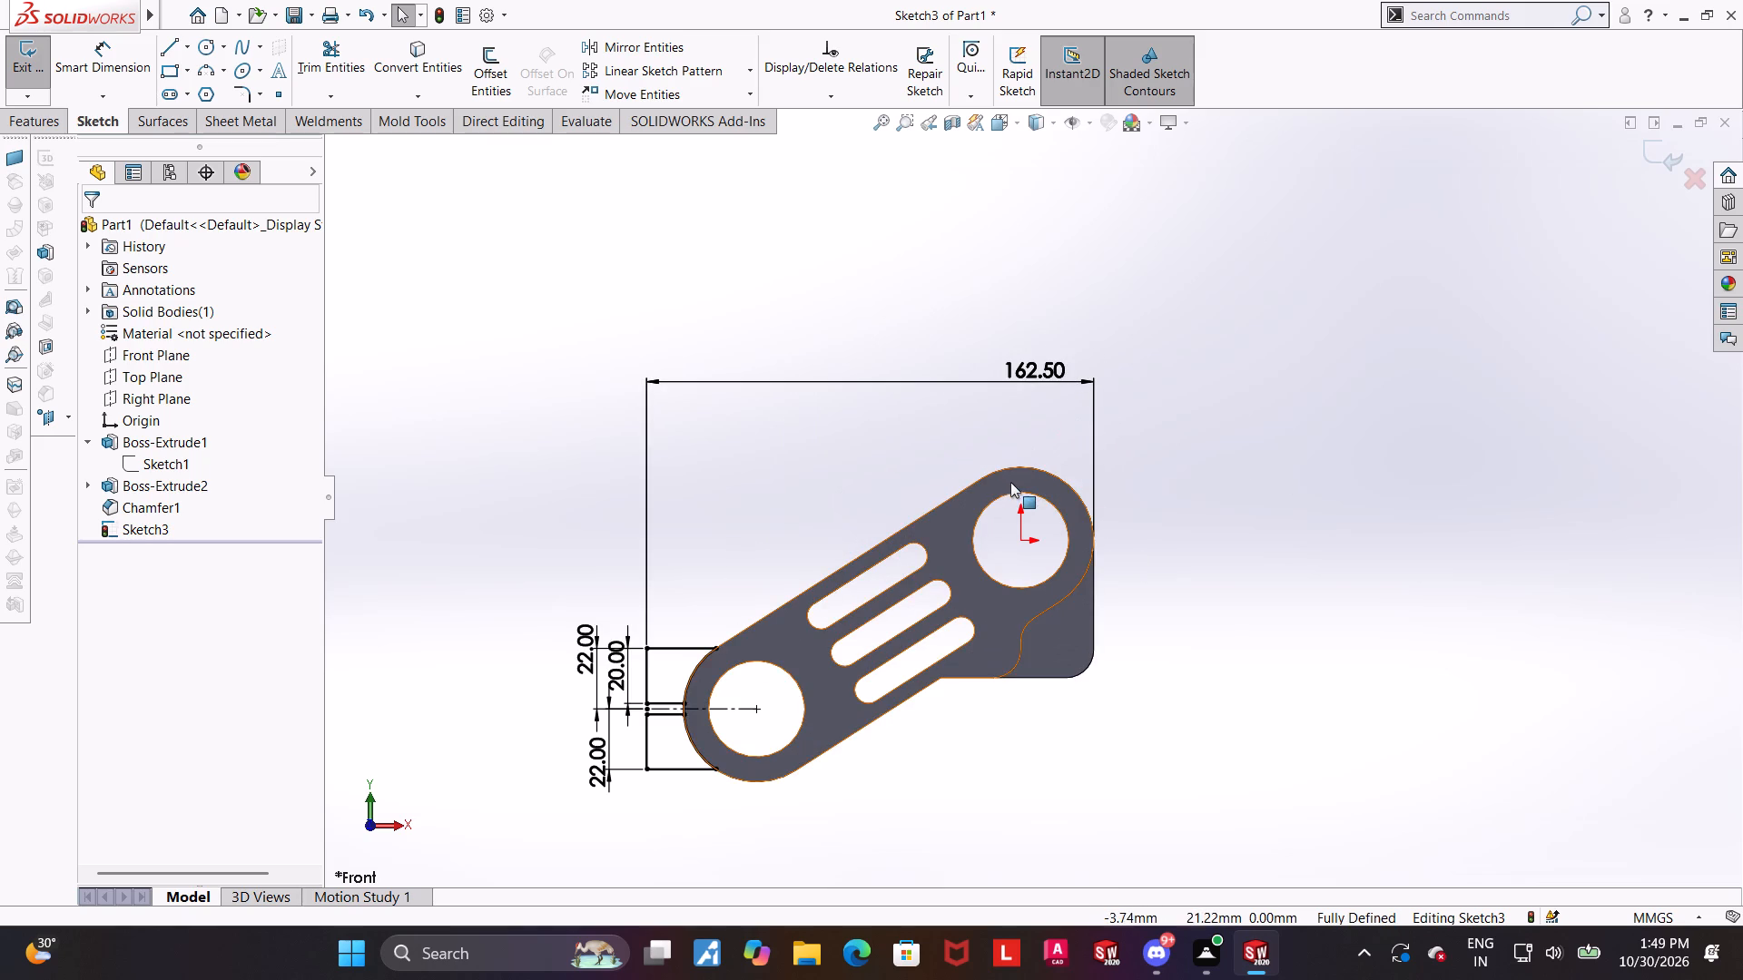
{"action": "middle_click_drag", "start_coordinate": [1118, 453], "coordinate": [688, 463]}
{"action": "middle_click_drag", "start_coordinate": [694, 461], "coordinate": [711, 470]}
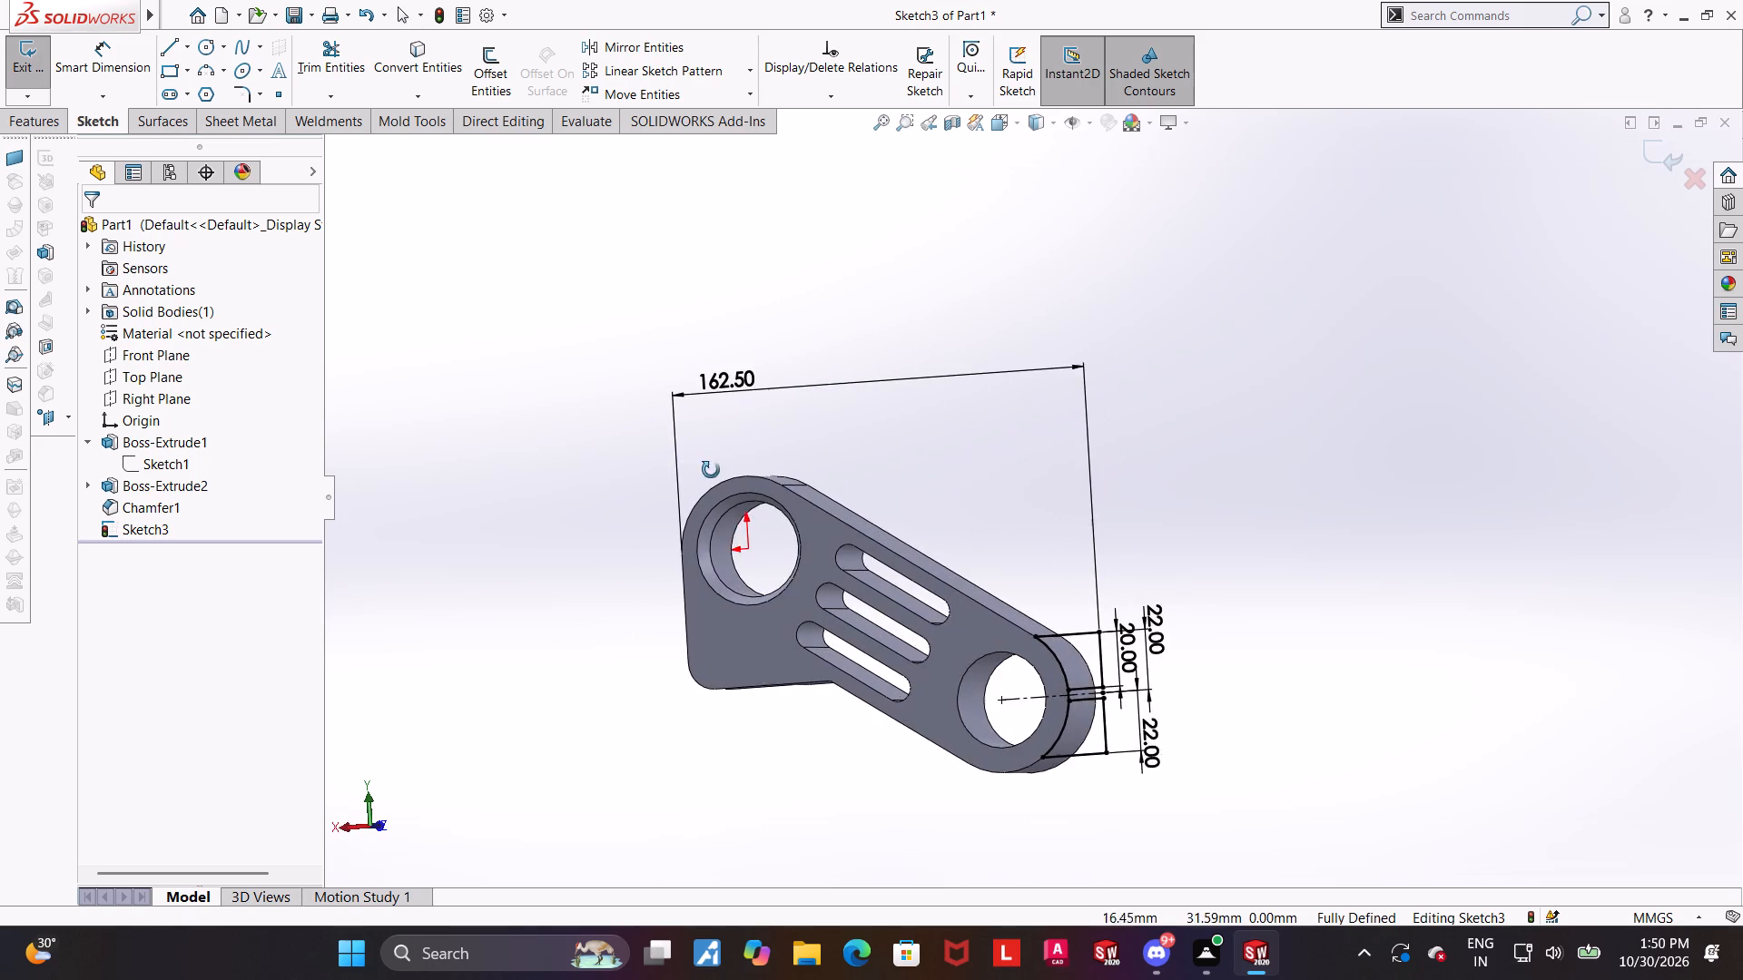
{"action": "middle_click_drag", "start_coordinate": [711, 470], "coordinate": [743, 475]}
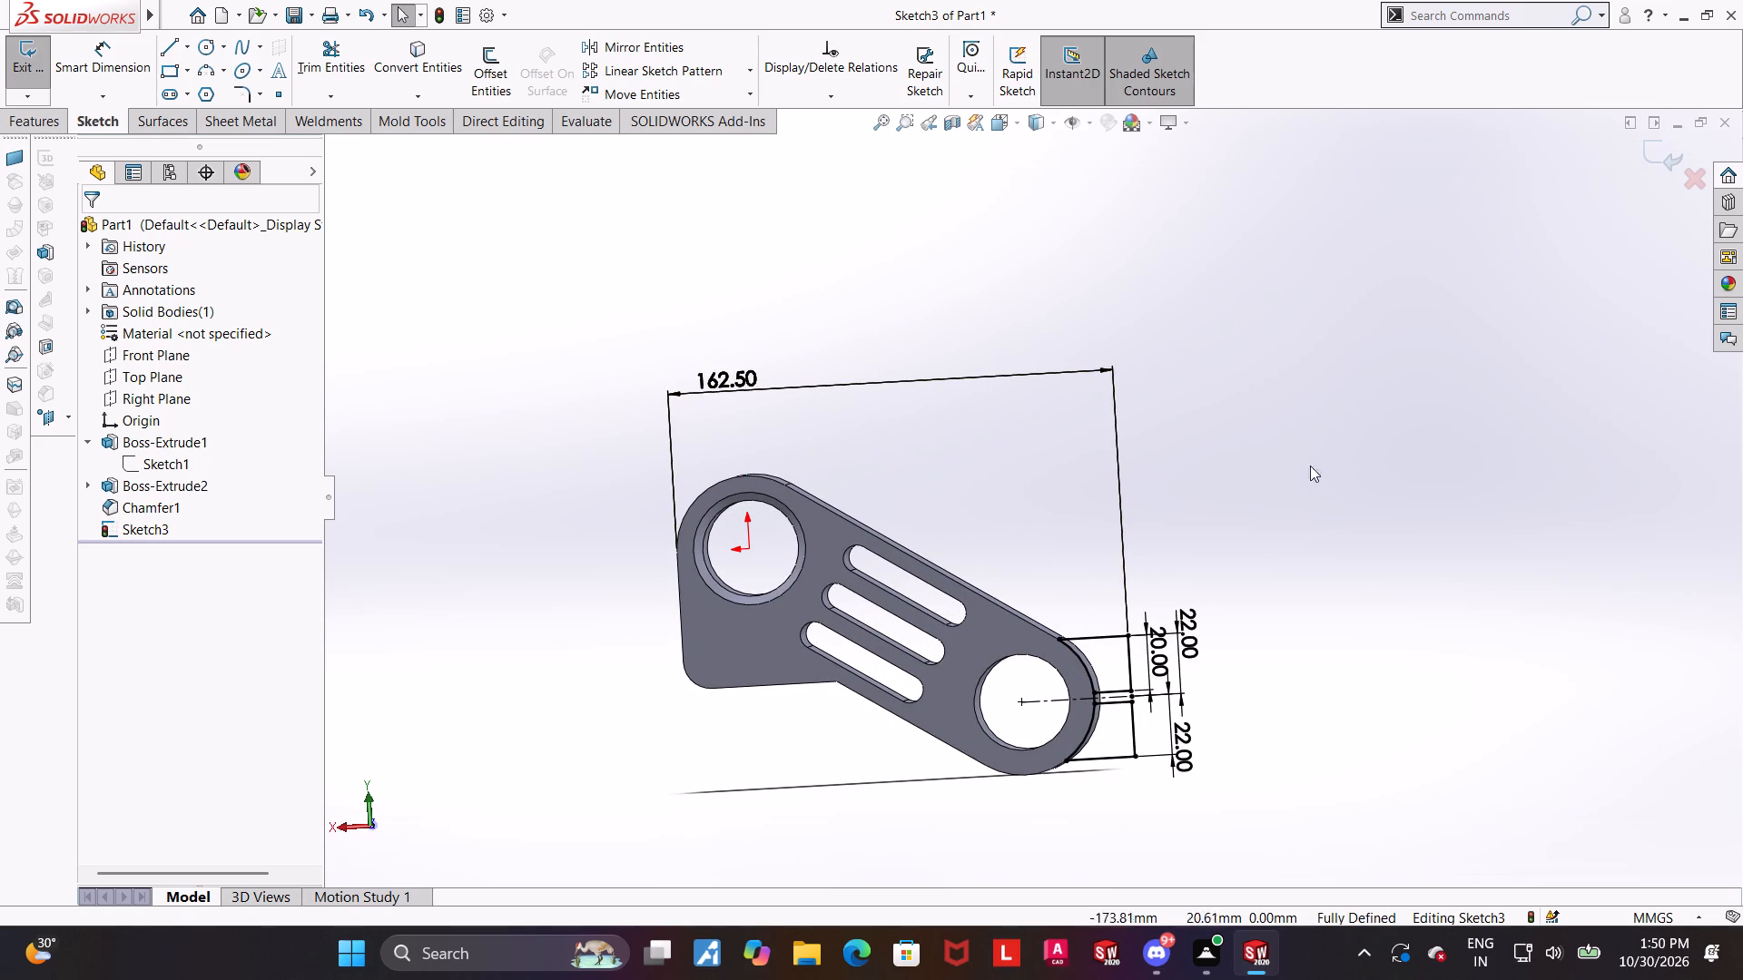
Examine the dimensioned clamp tab sketch against the arm from oblique angles and square to the front.
{"action": "middle_click_drag", "start_coordinate": [1202, 483], "coordinate": [1505, 489]}
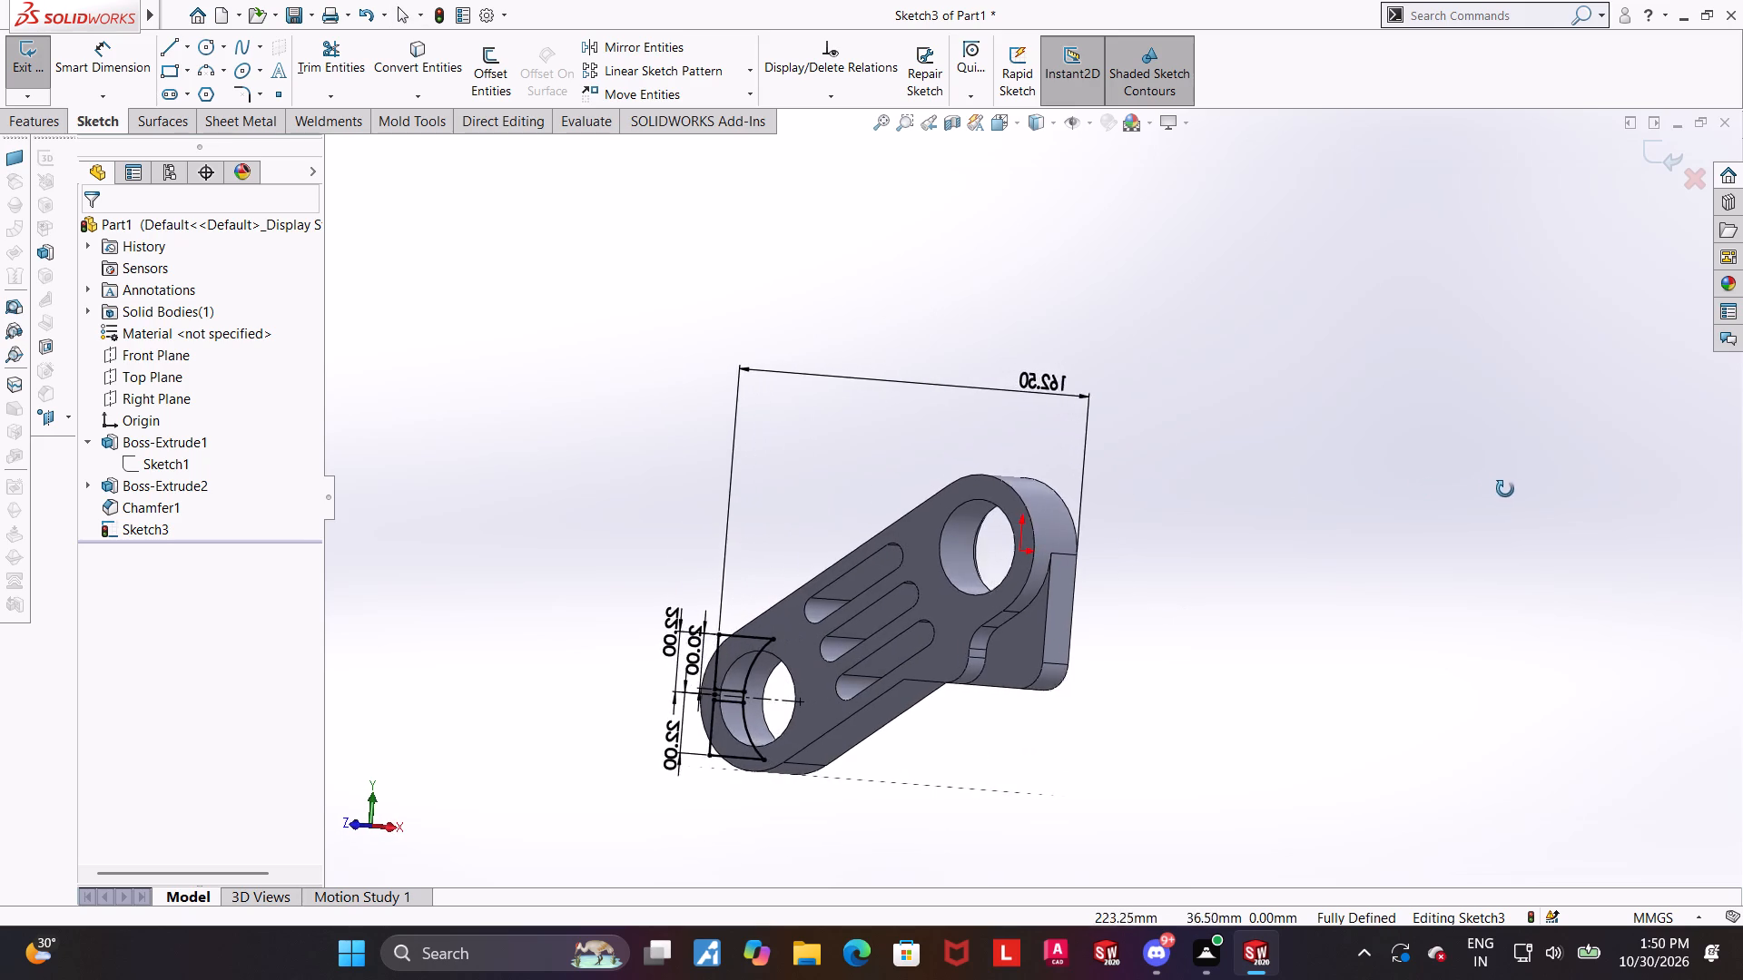
{"action": "middle_click_drag", "start_coordinate": [1505, 489], "coordinate": [1505, 490]}
{"action": "middle_click_drag", "start_coordinate": [1288, 534], "coordinate": [1333, 622]}
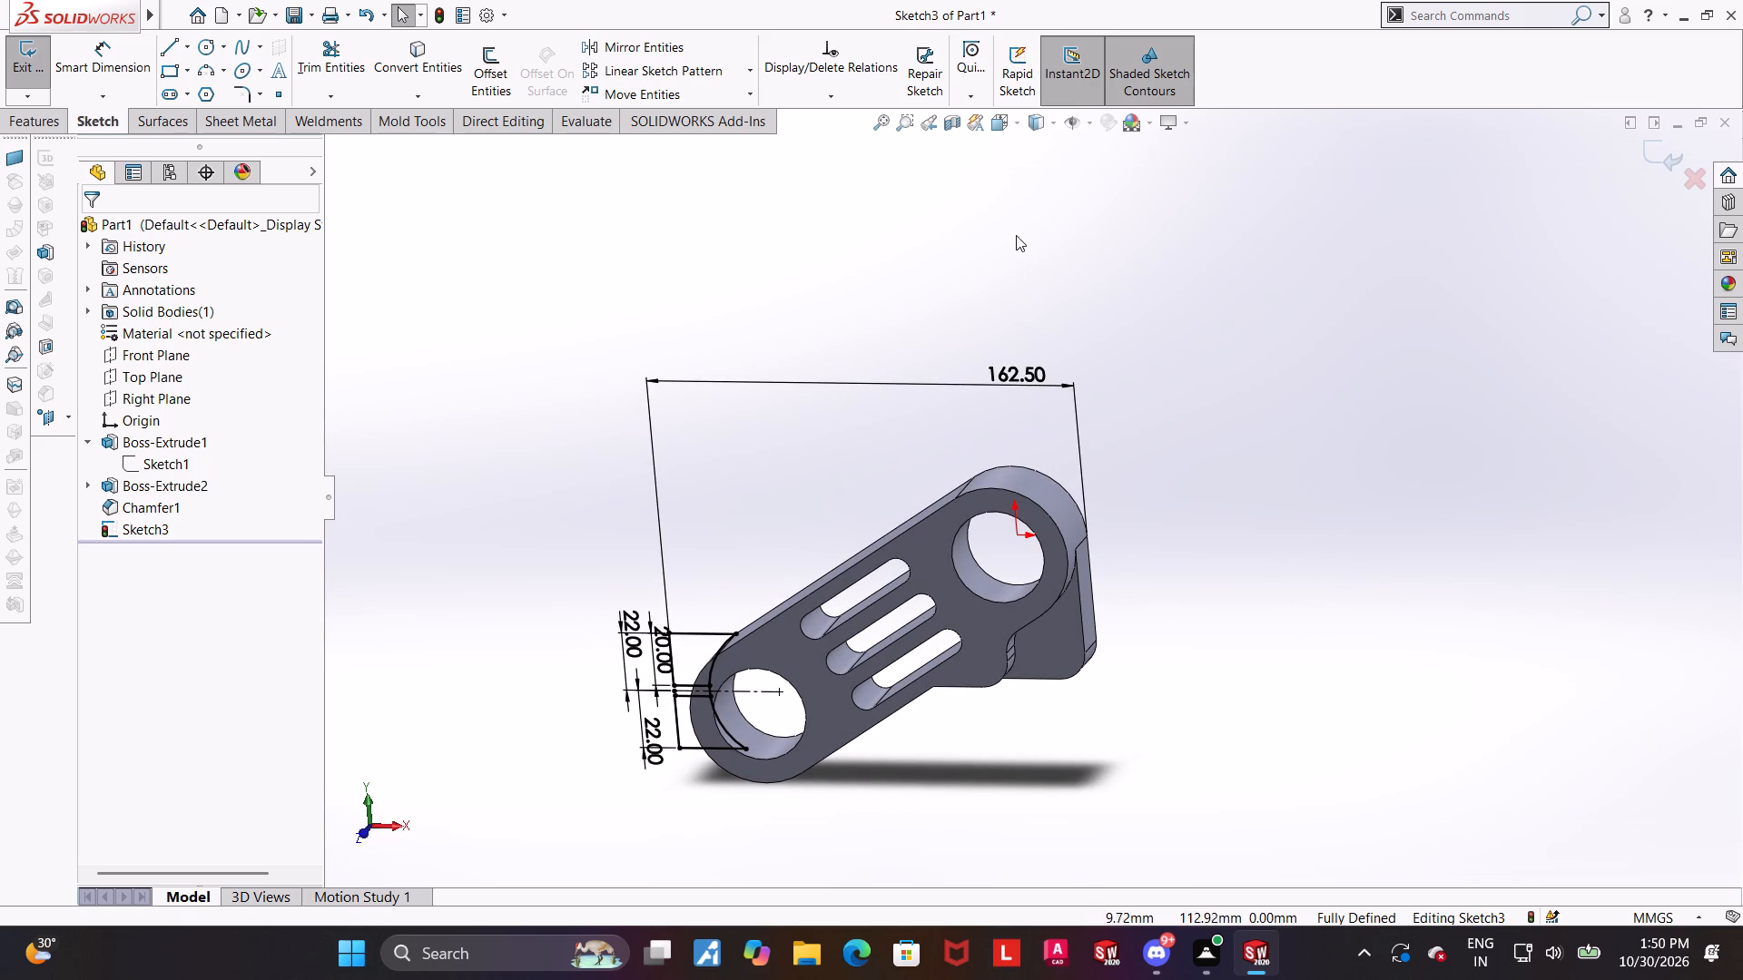
{"action": "left_click", "coordinate": [1000, 127]}
{"action": "left_click", "coordinate": [801, 630]}
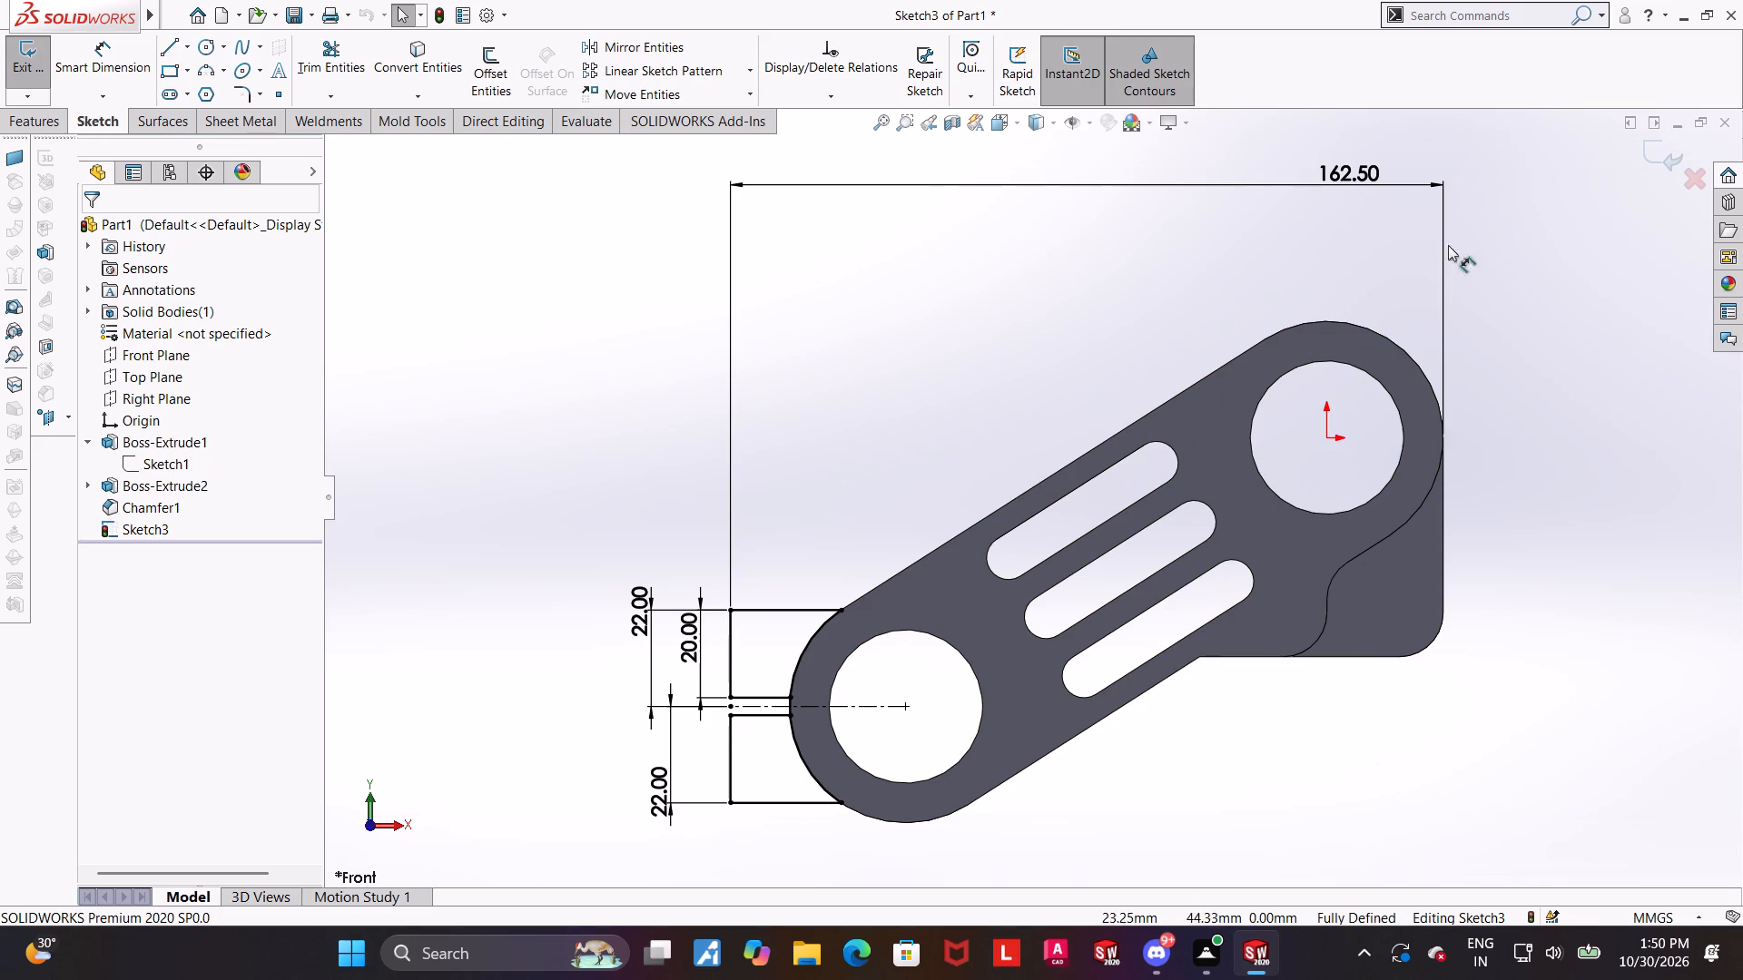
{"action": "scroll", "coordinate": [1355, 285], "scroll_direction": "up", "scroll_amount": 2}
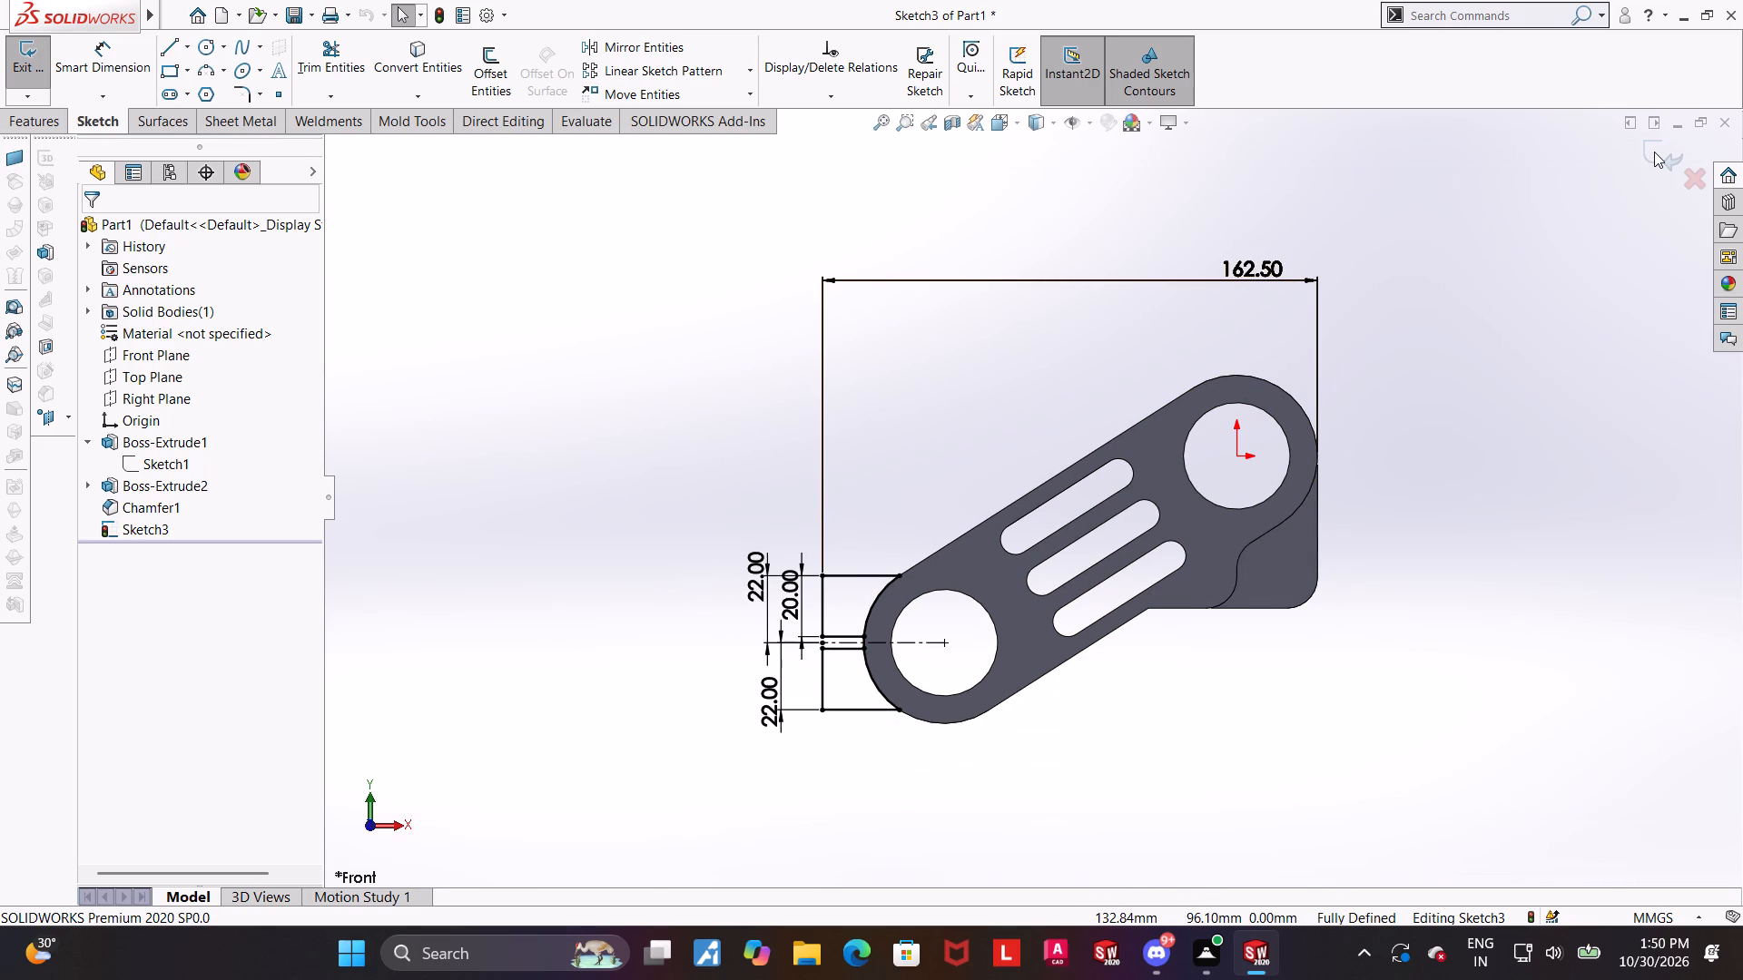
{"action": "scroll", "coordinate": [1406, 399], "scroll_direction": "down", "scroll_amount": 1}
{"action": "middle_click_drag", "start_coordinate": [1399, 411], "coordinate": [1381, 422]}
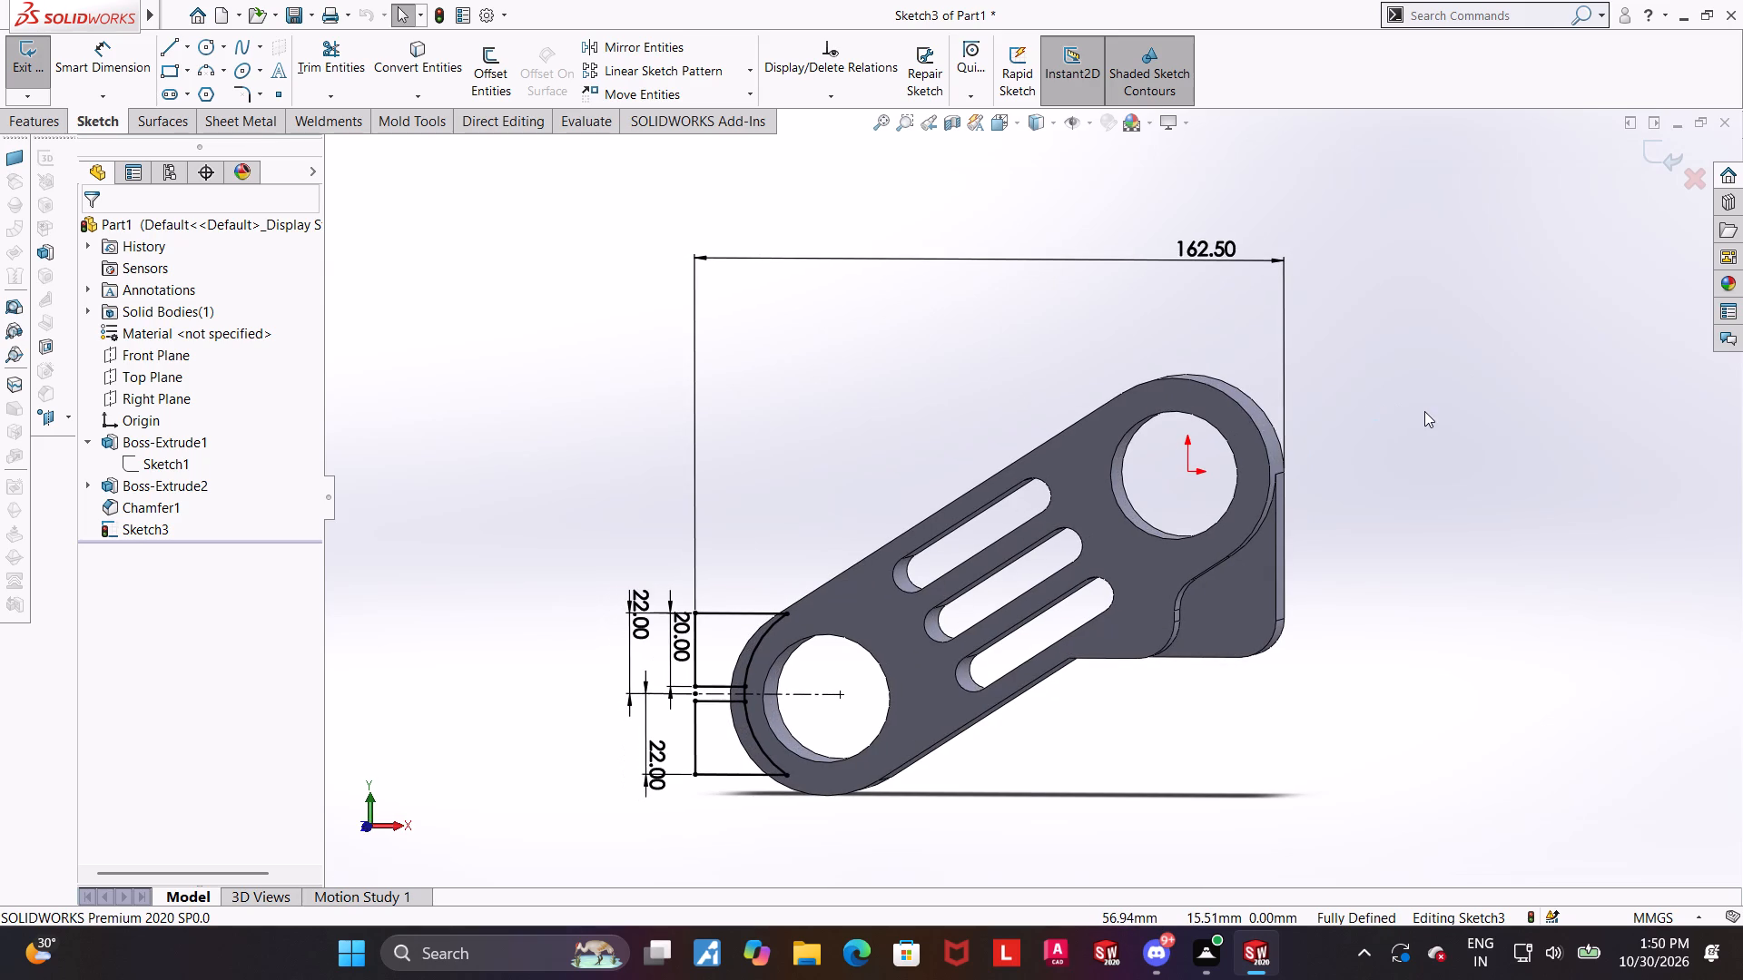
Close the clamp tab sketch and extrude its upper and lower tab regions to a blind depth of 40 mm, merged with the arm.
{"action": "left_click", "coordinate": [1646, 156]}
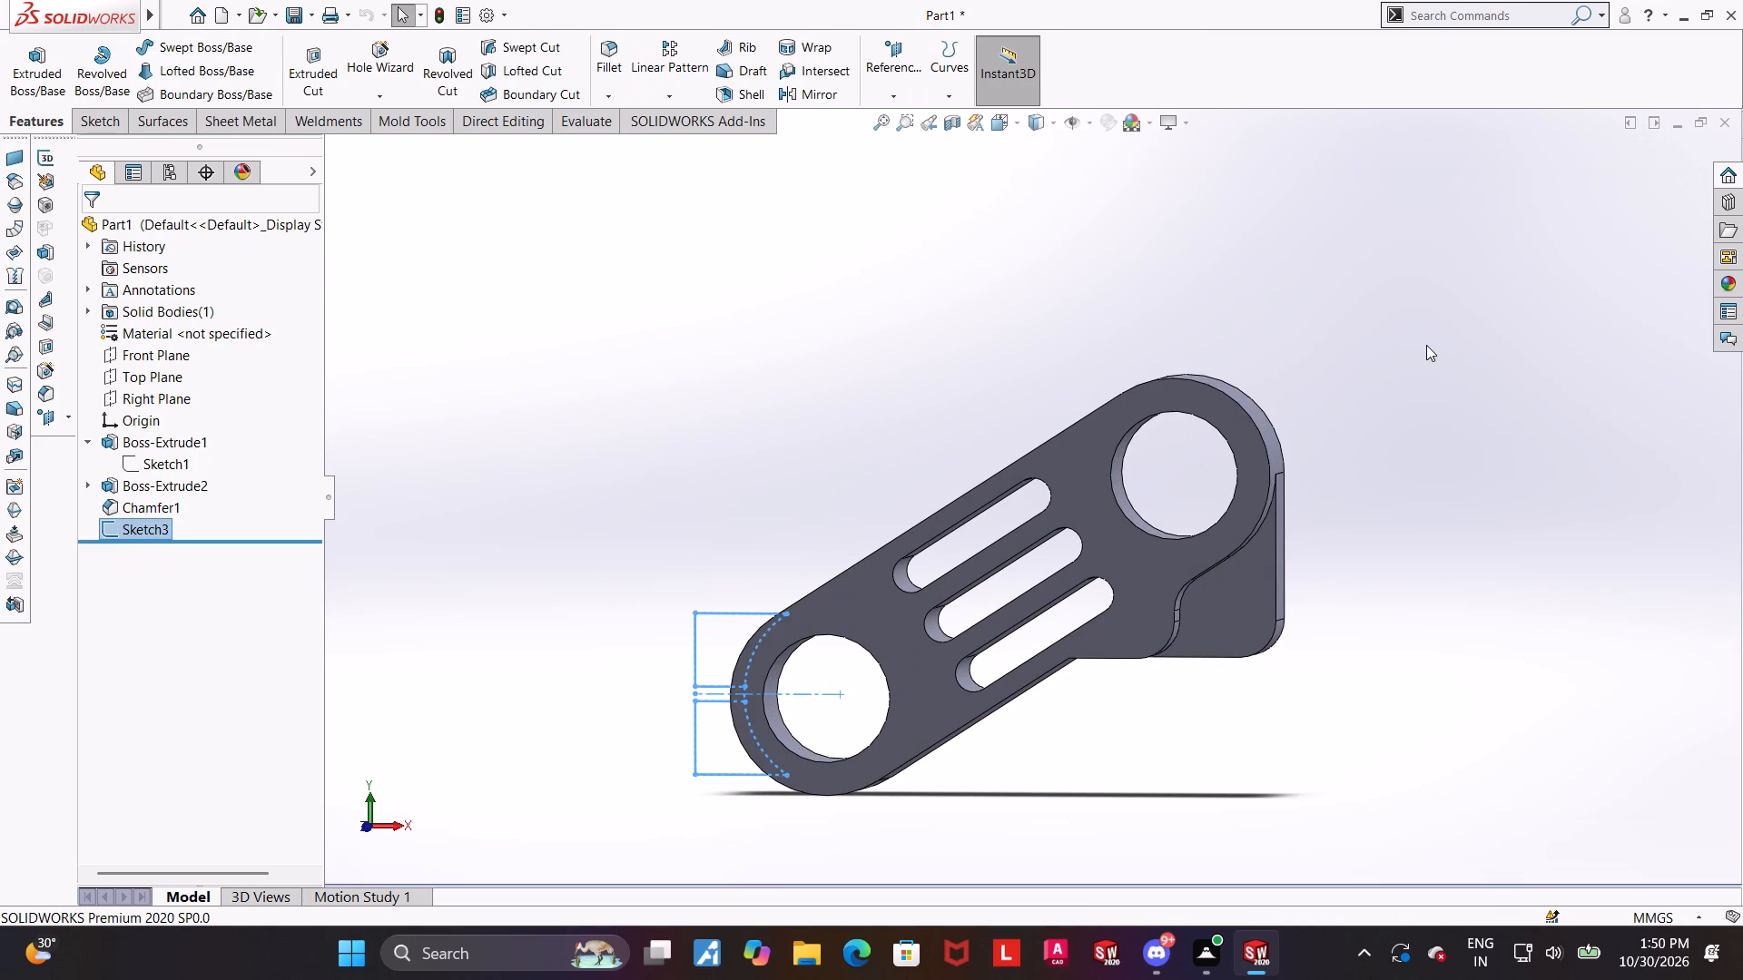
{"action": "middle_click_drag", "start_coordinate": [1426, 345], "coordinate": [1375, 456]}
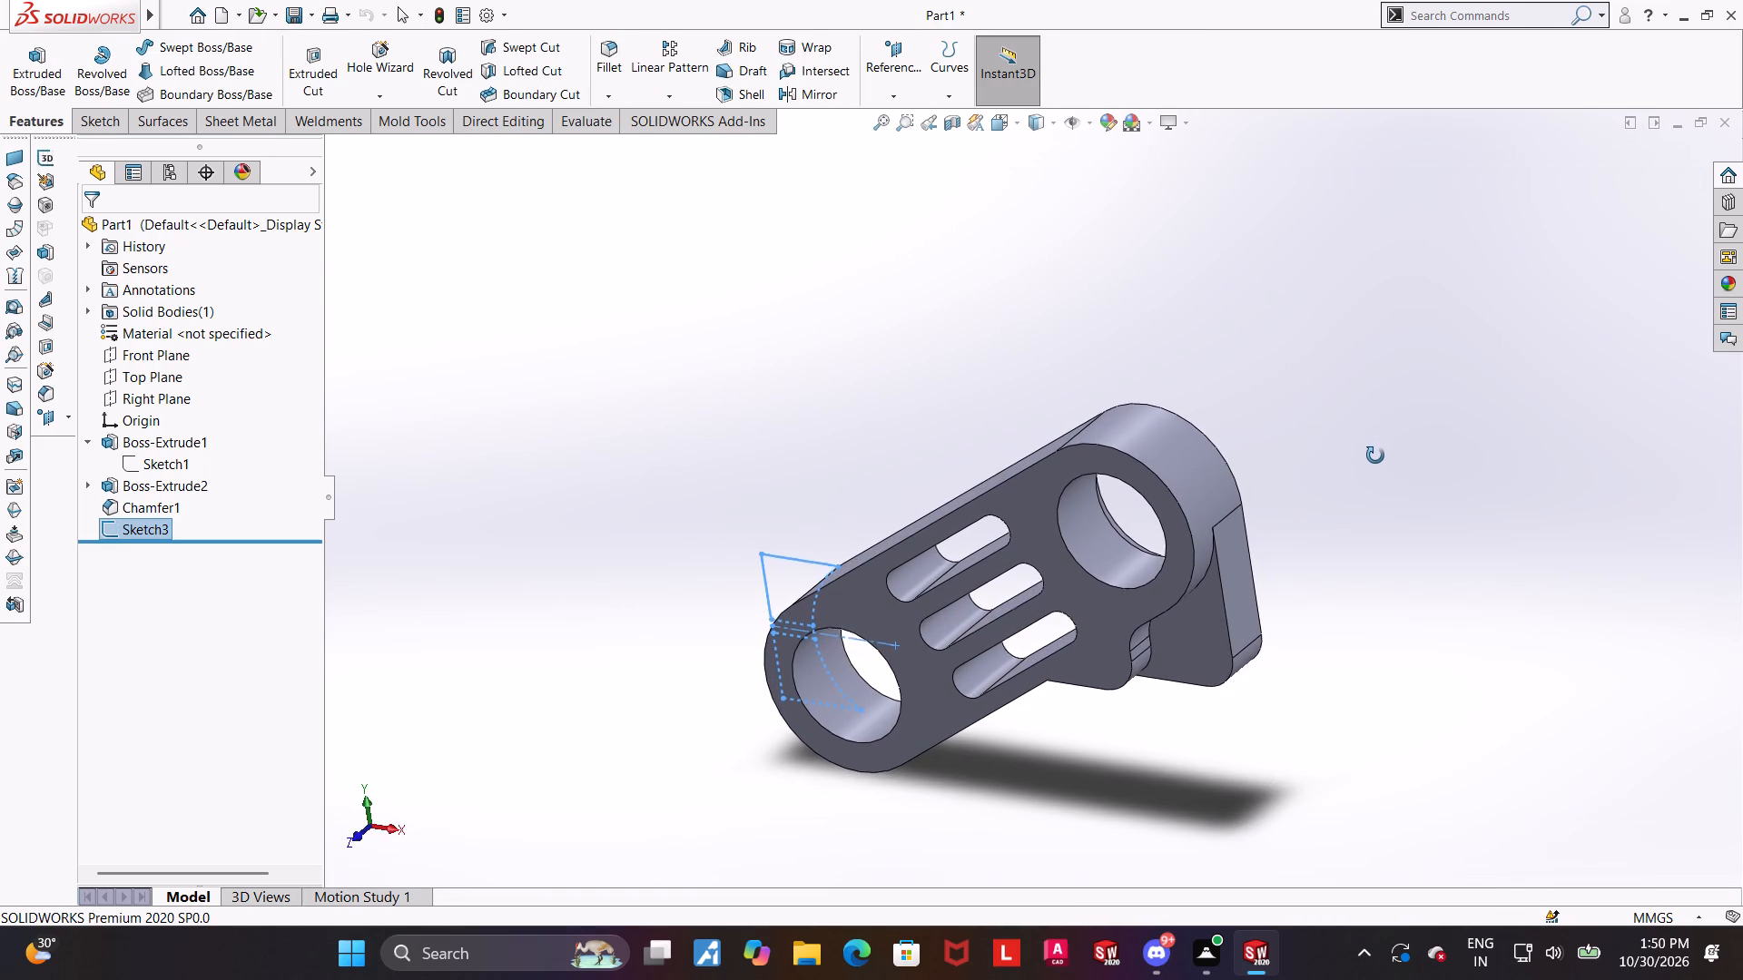
{"action": "middle_click_drag", "start_coordinate": [1375, 456], "coordinate": [1367, 483]}
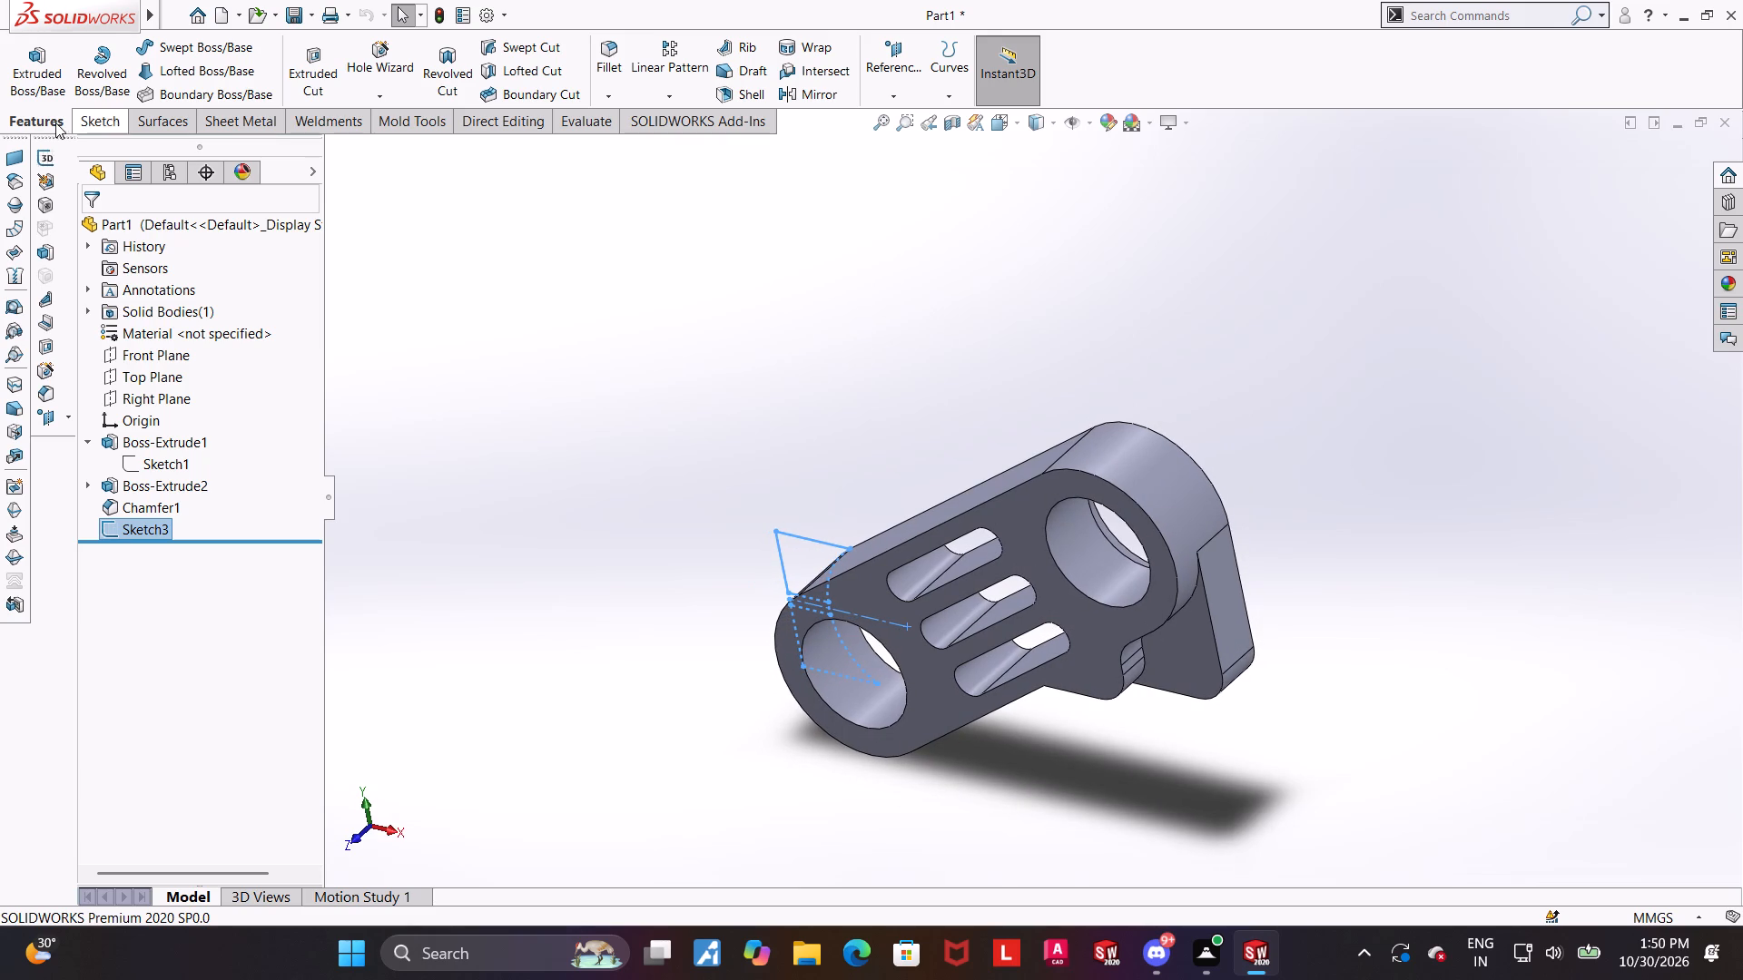
{"action": "left_click", "coordinate": [38, 87]}
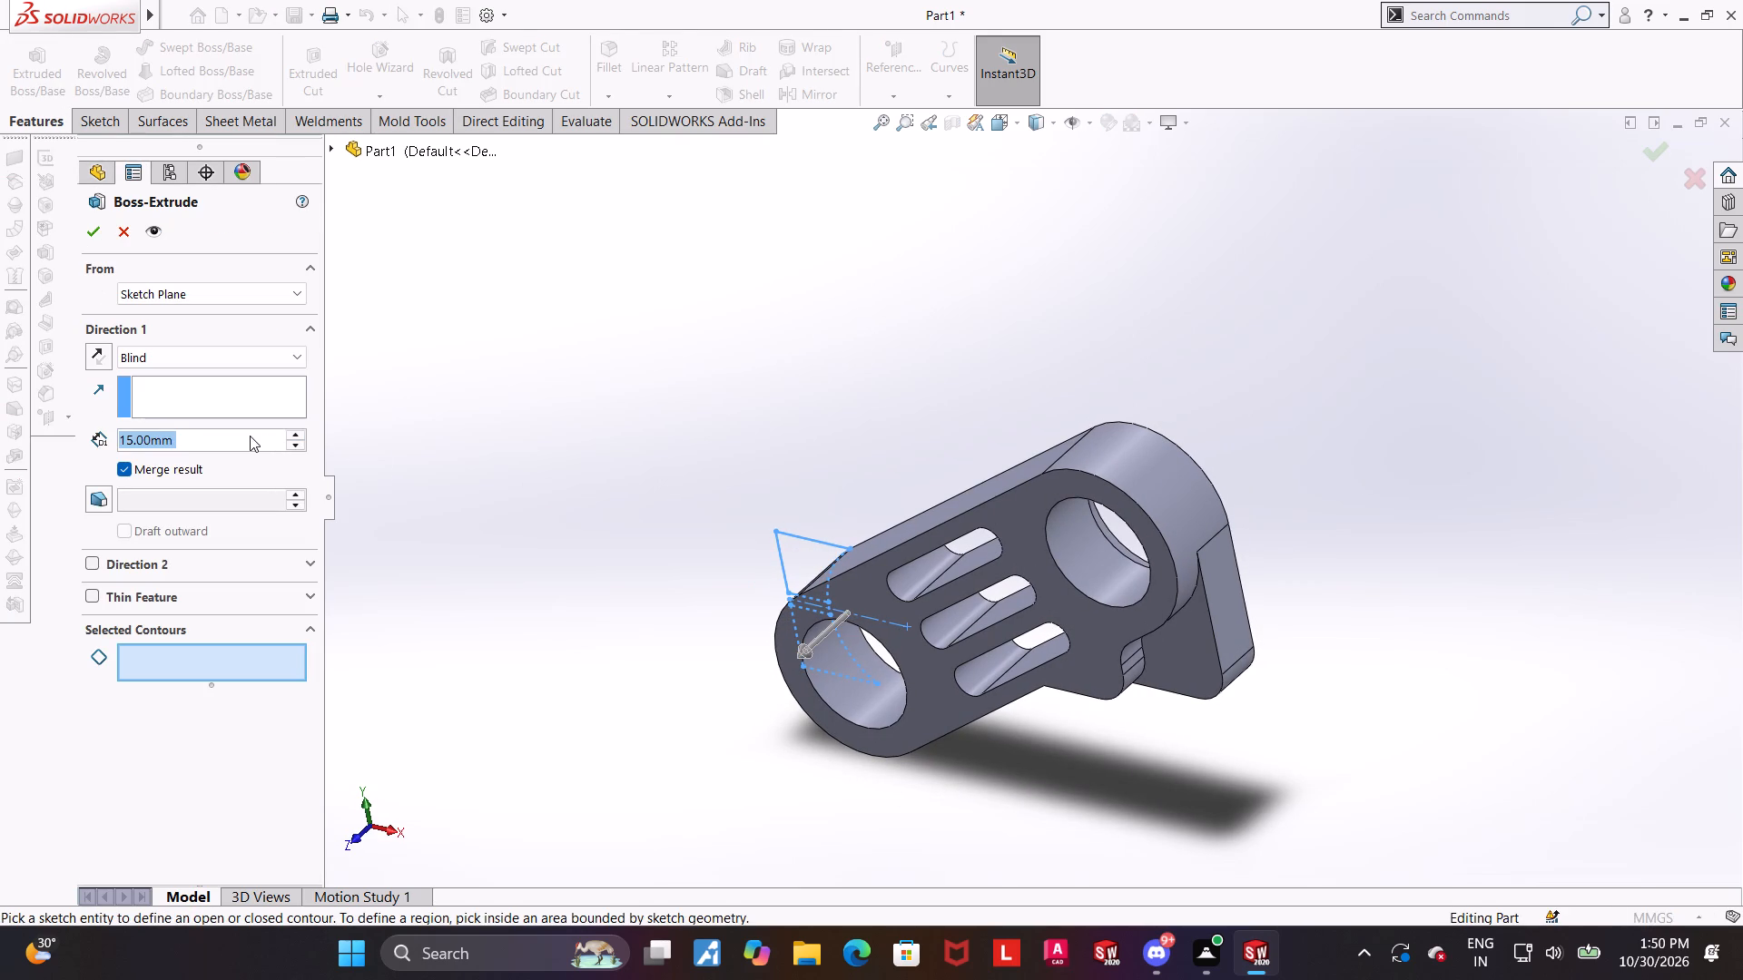
{"action": "left_click", "coordinate": [208, 435]}
{"action": "left_click_drag", "start_coordinate": [224, 442], "coordinate": [0, 449]}
{"action": "type", "text": "40"}
{"action": "key", "text": "Return"}
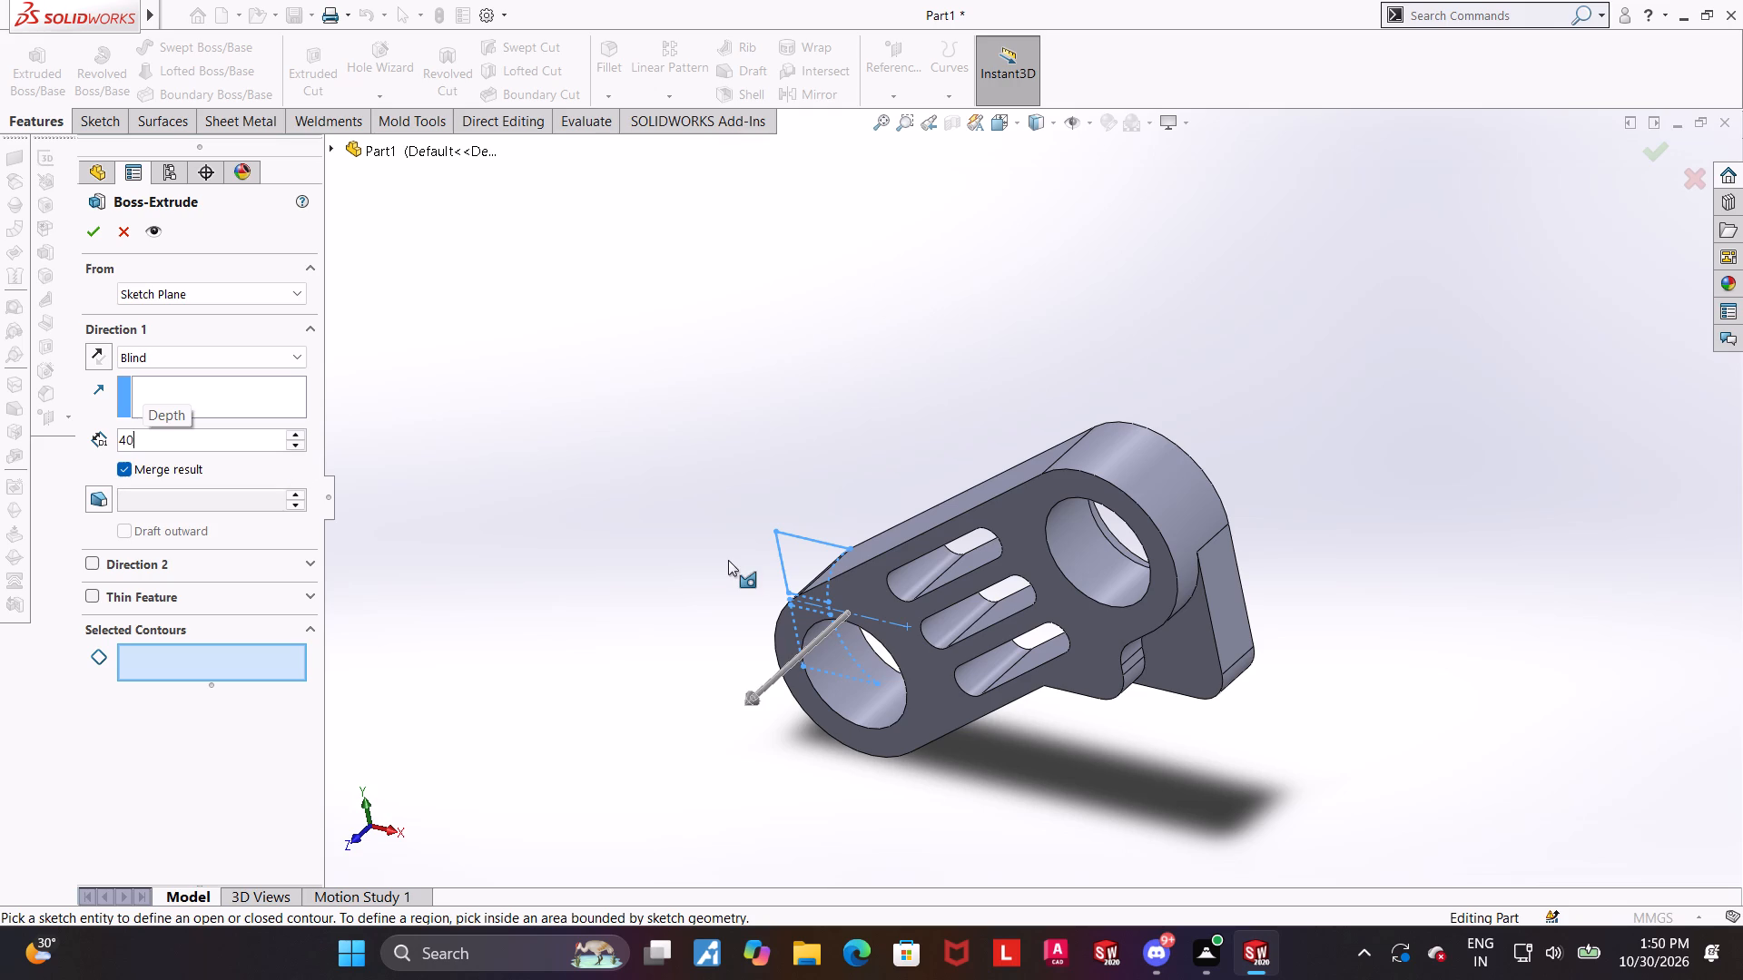
{"action": "middle_click_drag", "start_coordinate": [890, 505], "coordinate": [902, 472]}
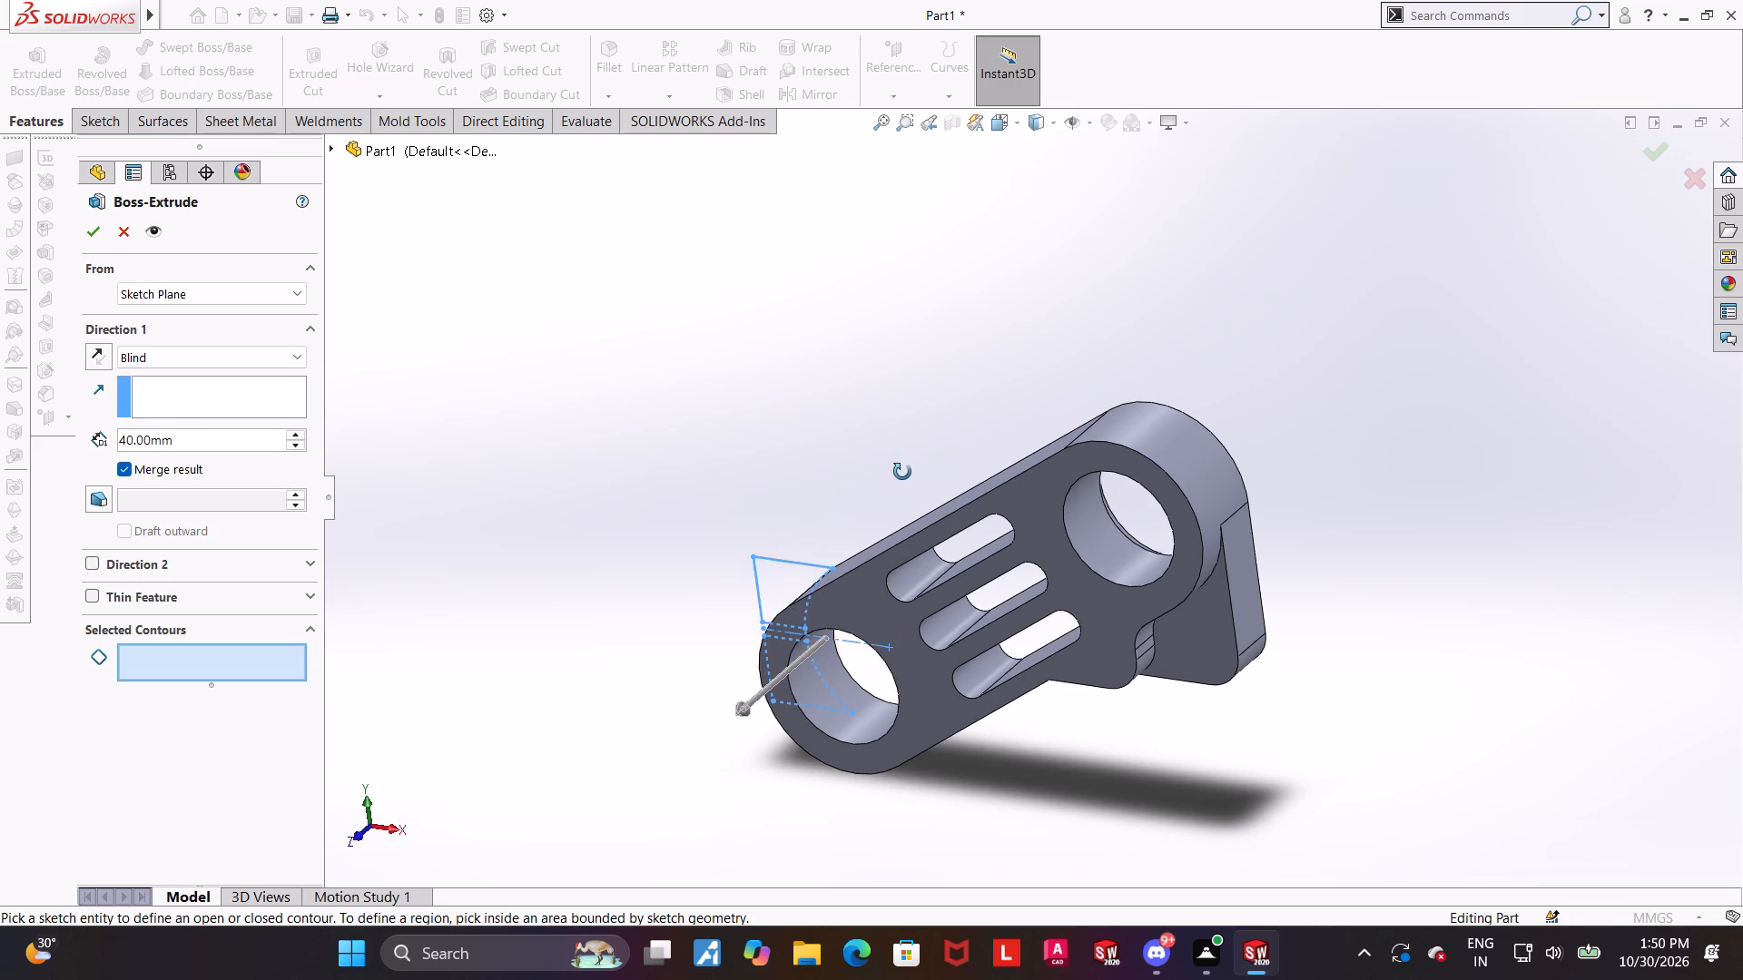
{"action": "middle_click_drag", "start_coordinate": [902, 472], "coordinate": [971, 432]}
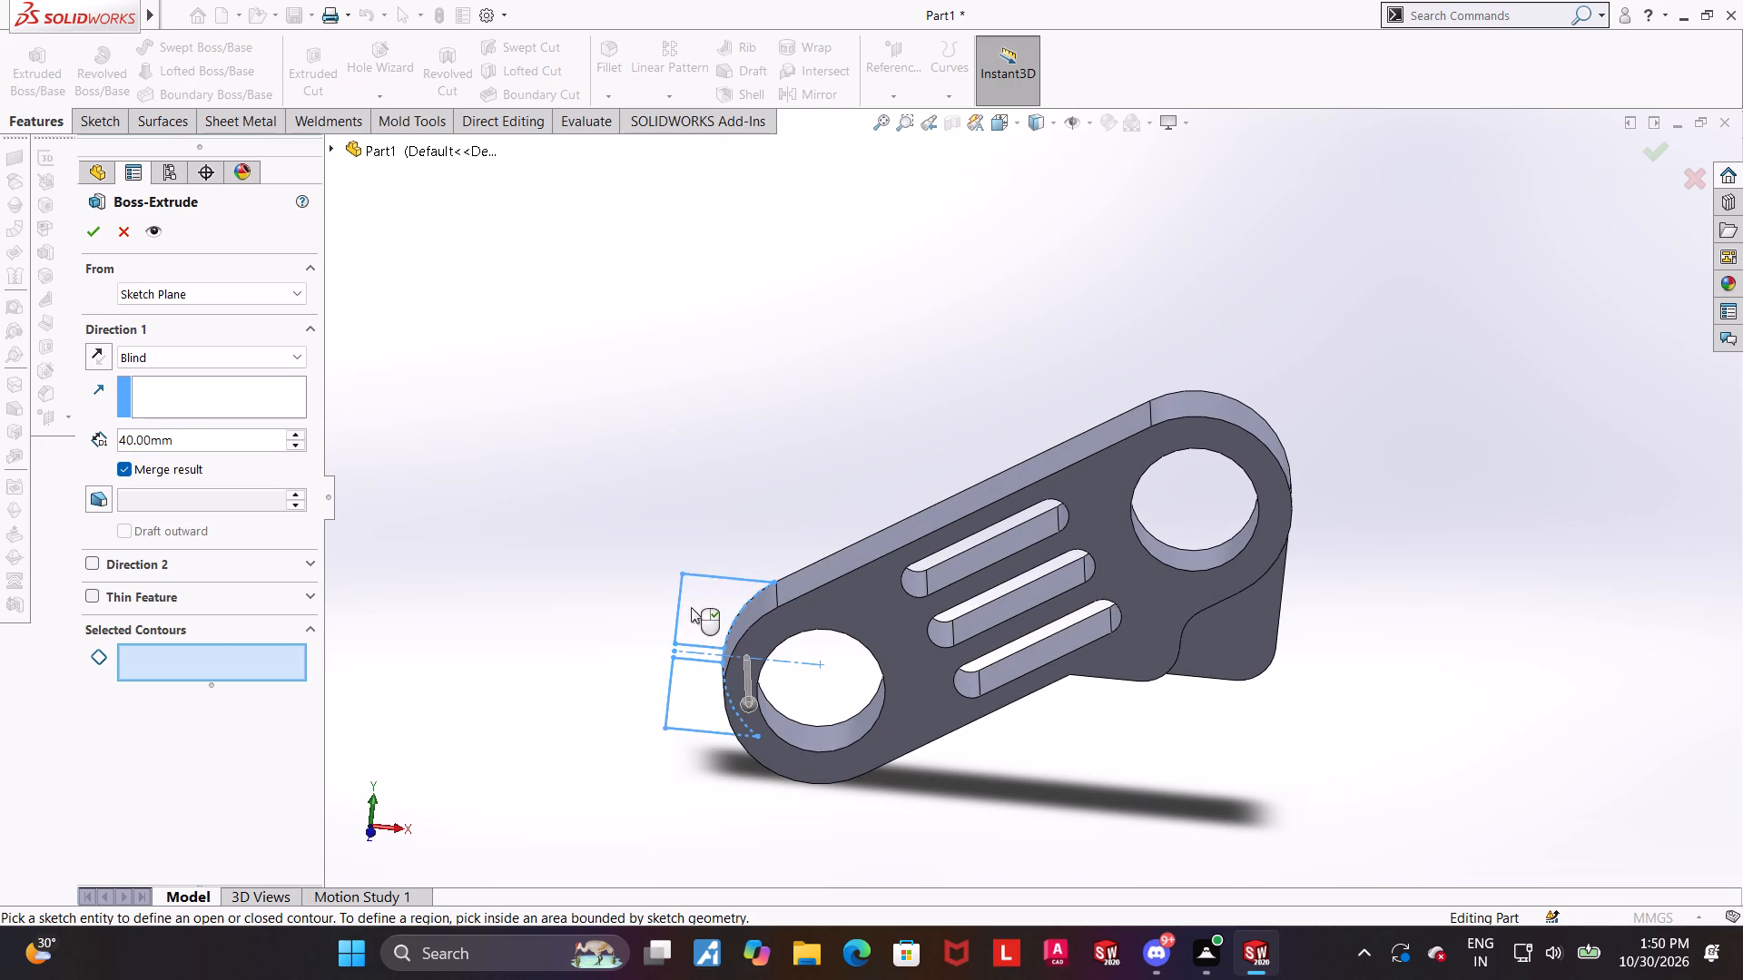
{"action": "left_click", "coordinate": [691, 607]}
{"action": "left_click", "coordinate": [686, 701]}
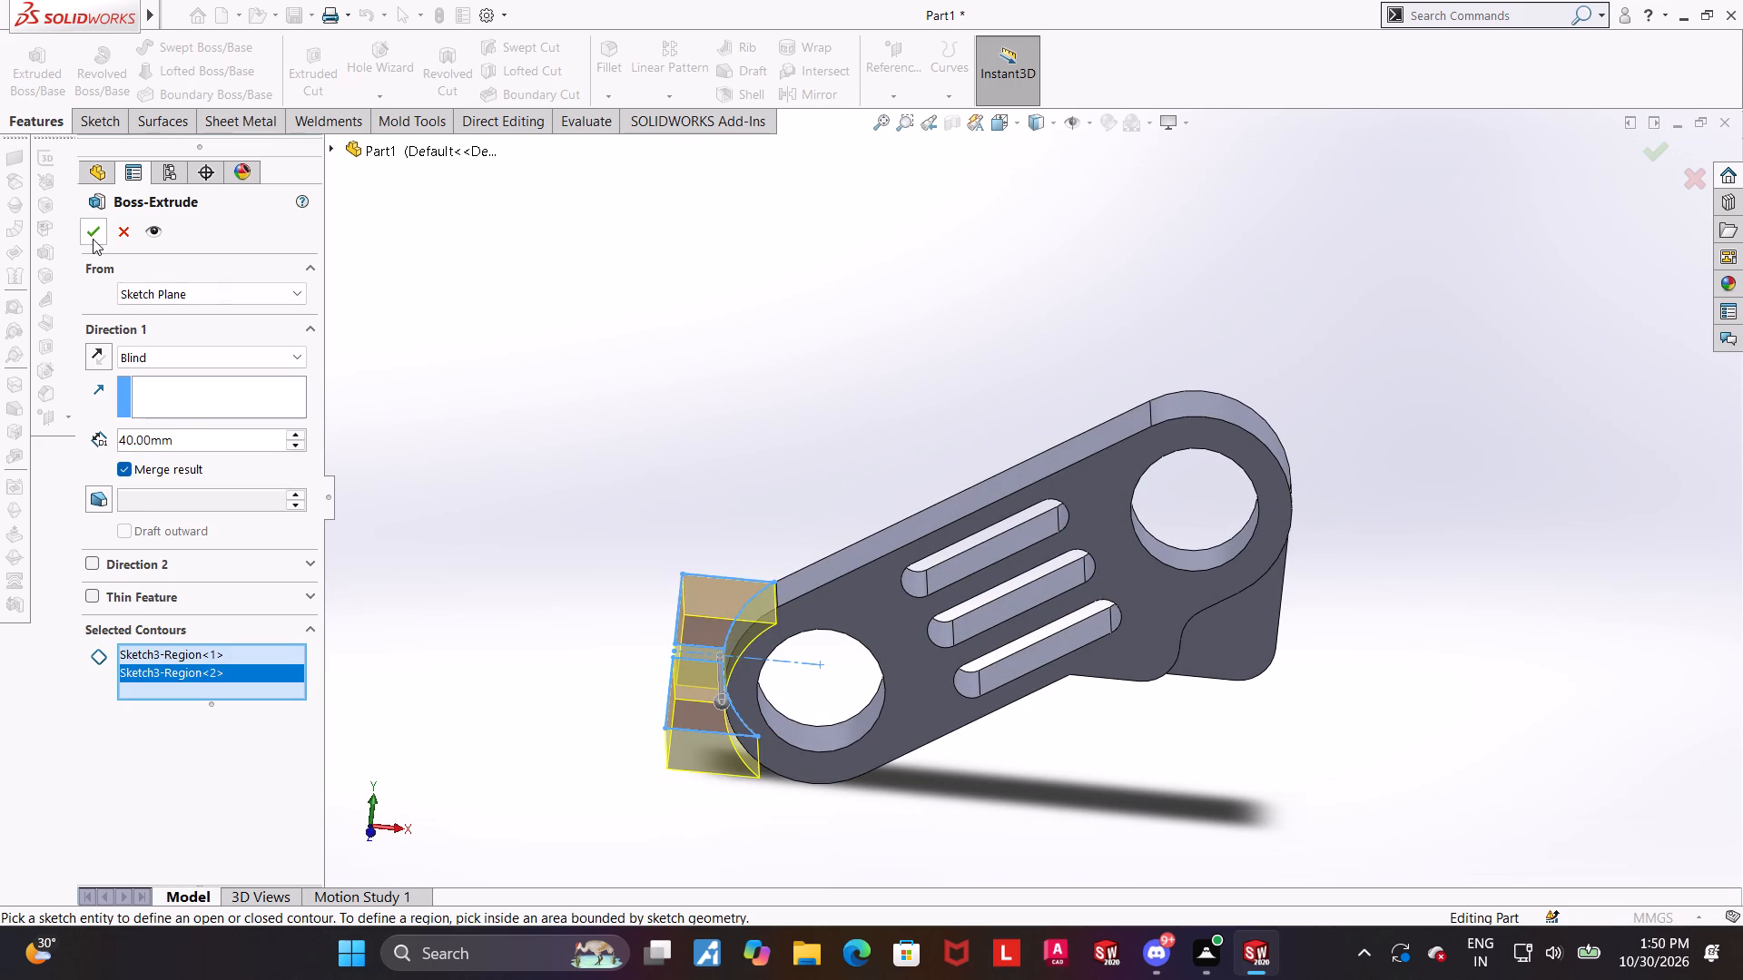
{"action": "left_click", "coordinate": [94, 237]}
{"action": "left_click", "coordinate": [618, 281]}
{"action": "middle_click_drag", "start_coordinate": [758, 434], "coordinate": [694, 471]}
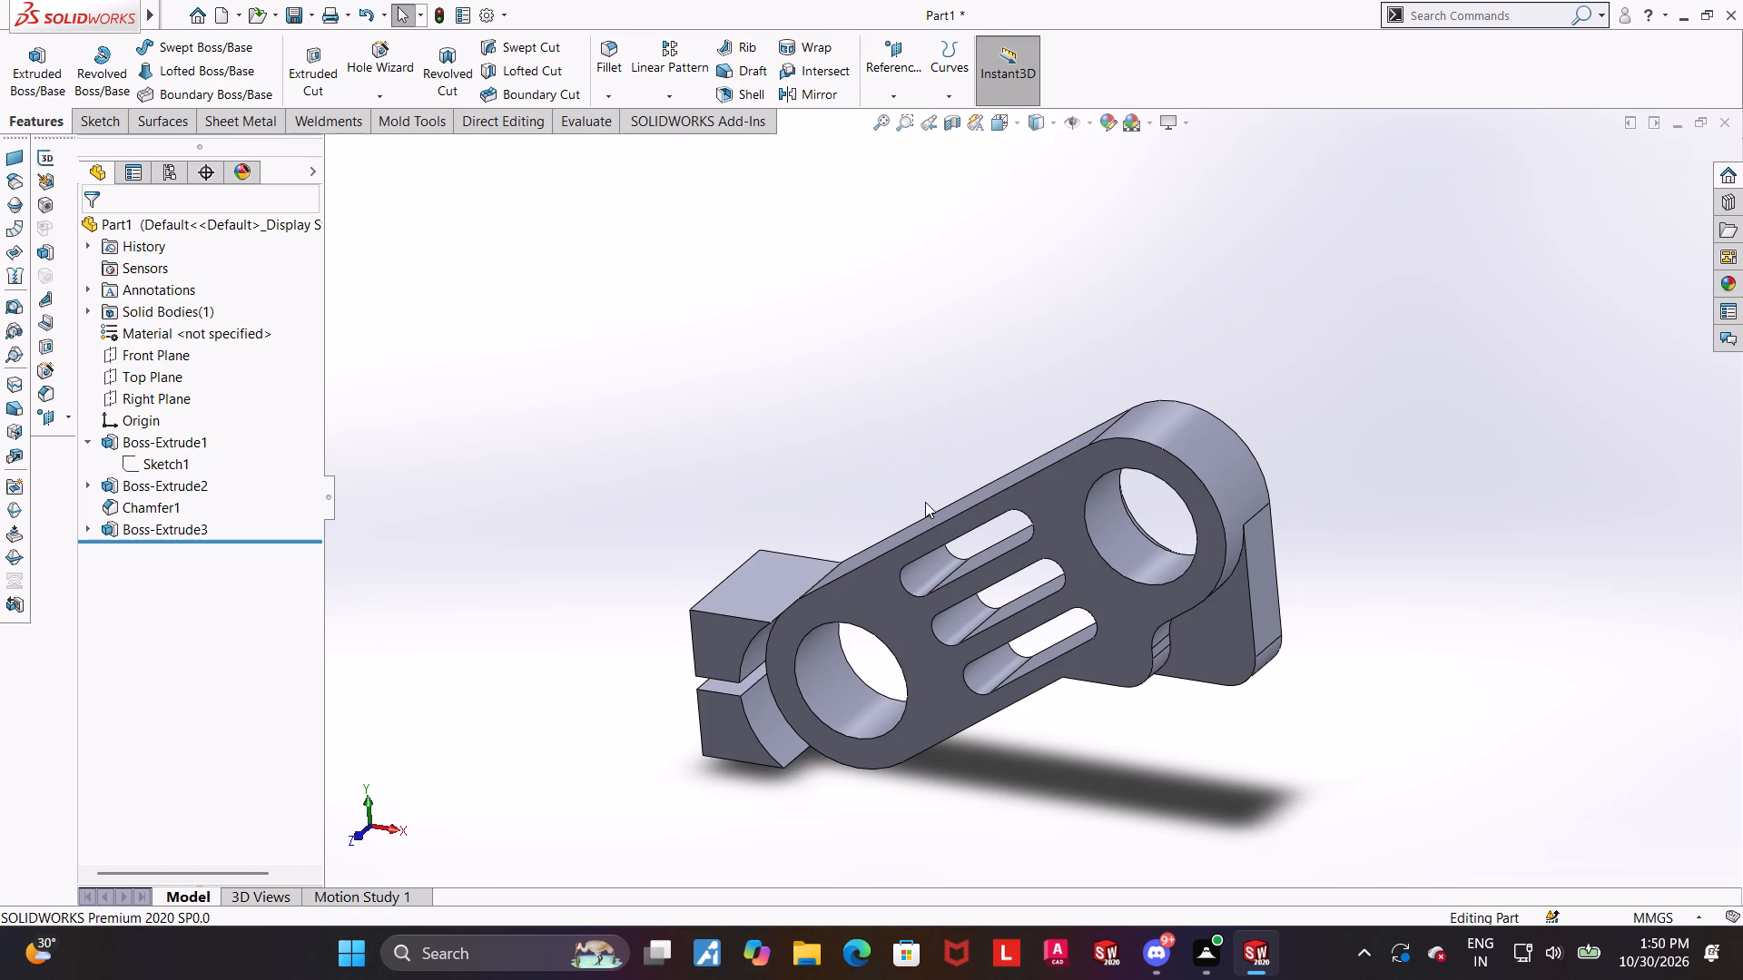
Reopen the clamp tab extrusion's sketch for editing and face it squarely around the lower hole.
{"action": "left_click", "coordinate": [92, 523]}
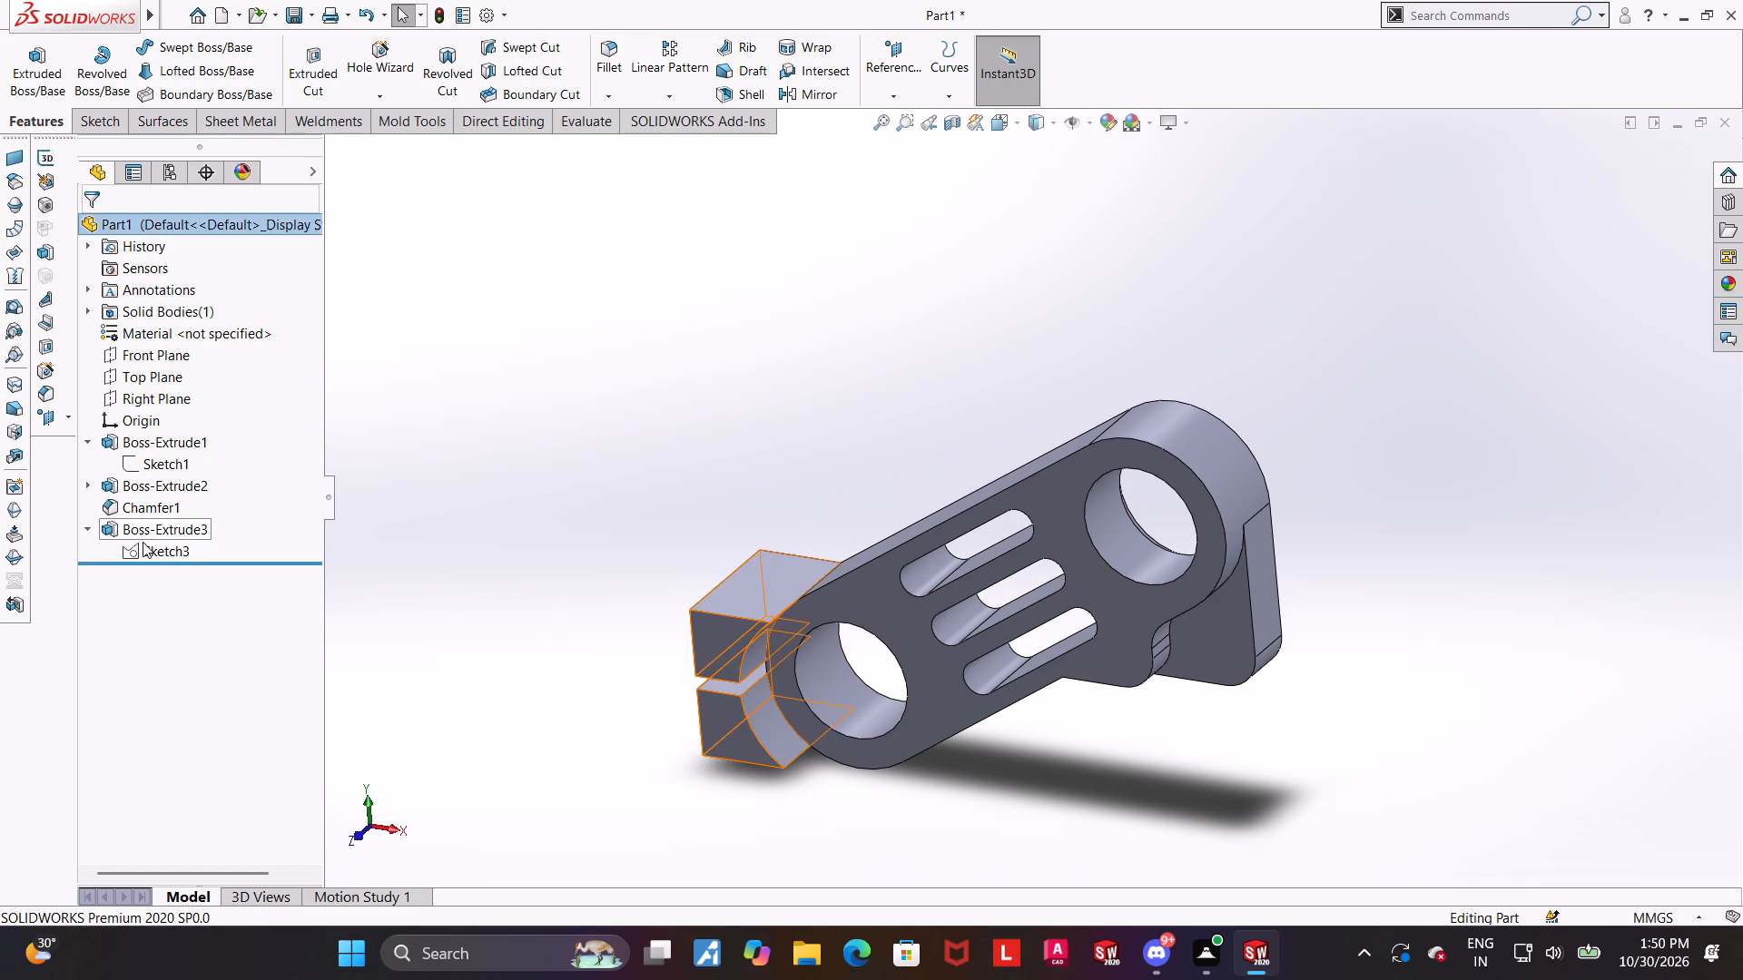
{"action": "left_click", "coordinate": [153, 550]}
{"action": "left_click", "coordinate": [165, 504]}
{"action": "left_click", "coordinate": [173, 554]}
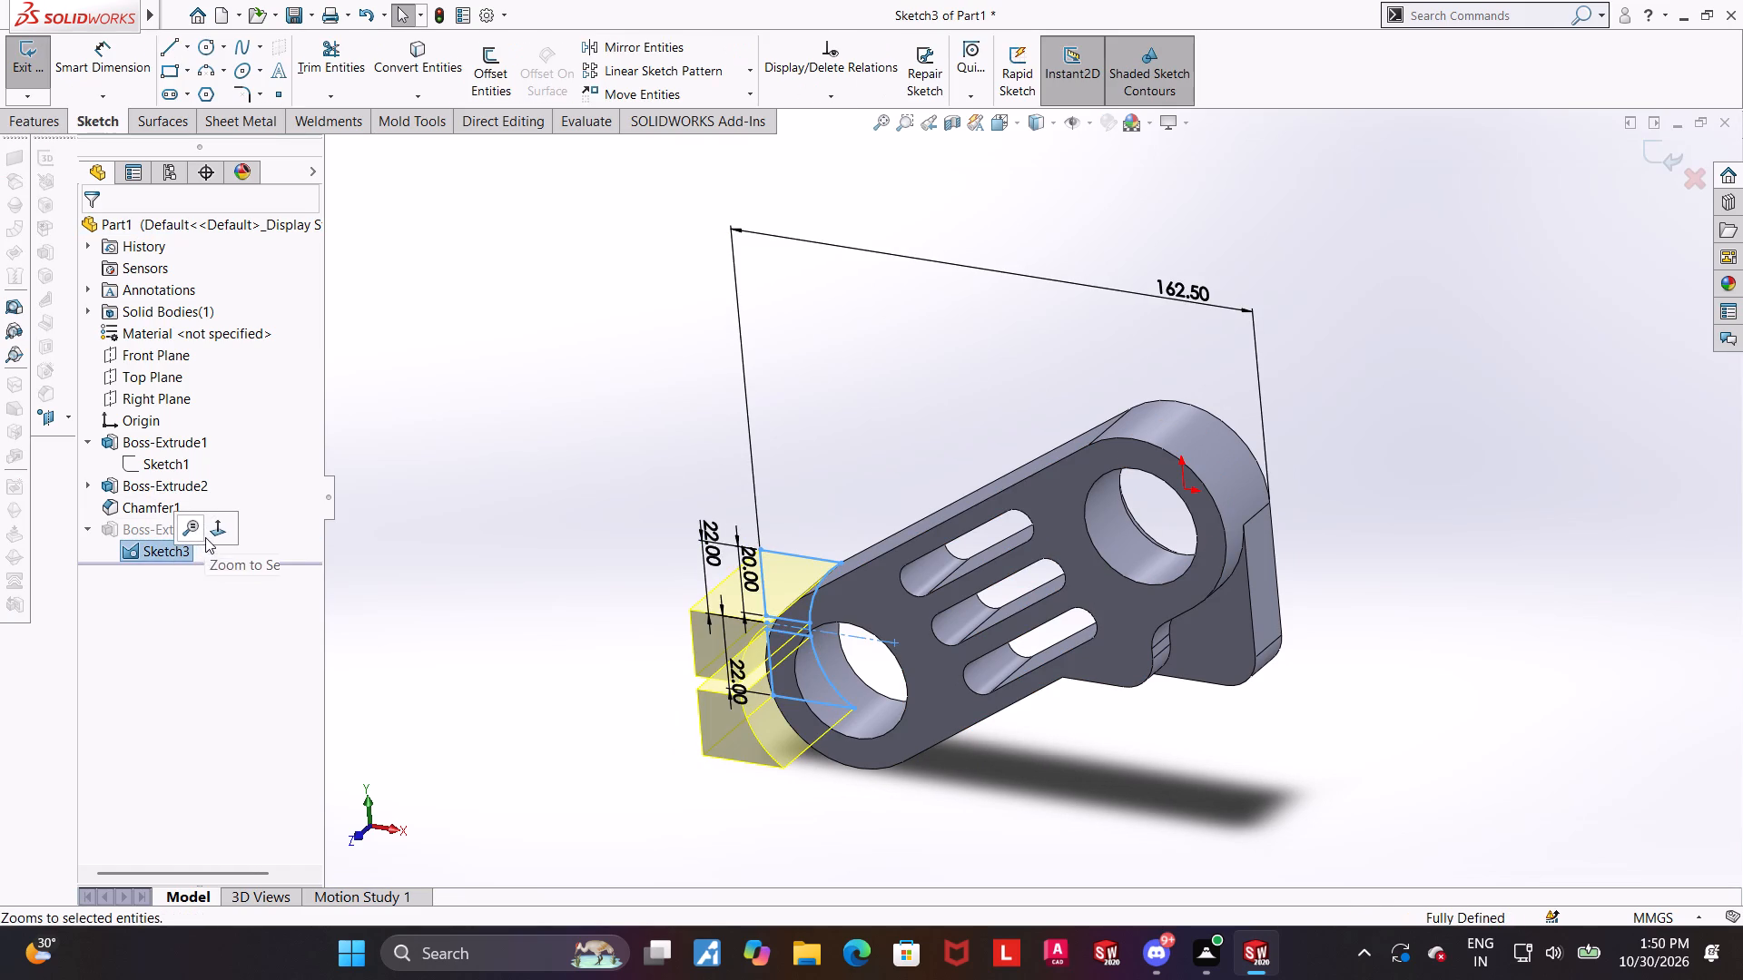
{"action": "left_click", "coordinate": [205, 537]}
{"action": "left_click", "coordinate": [1264, 744]}
{"action": "scroll", "coordinate": [1224, 750], "scroll_direction": "up", "scroll_amount": 3}
{"action": "scroll", "coordinate": [1053, 701], "scroll_direction": "down", "scroll_amount": 2}
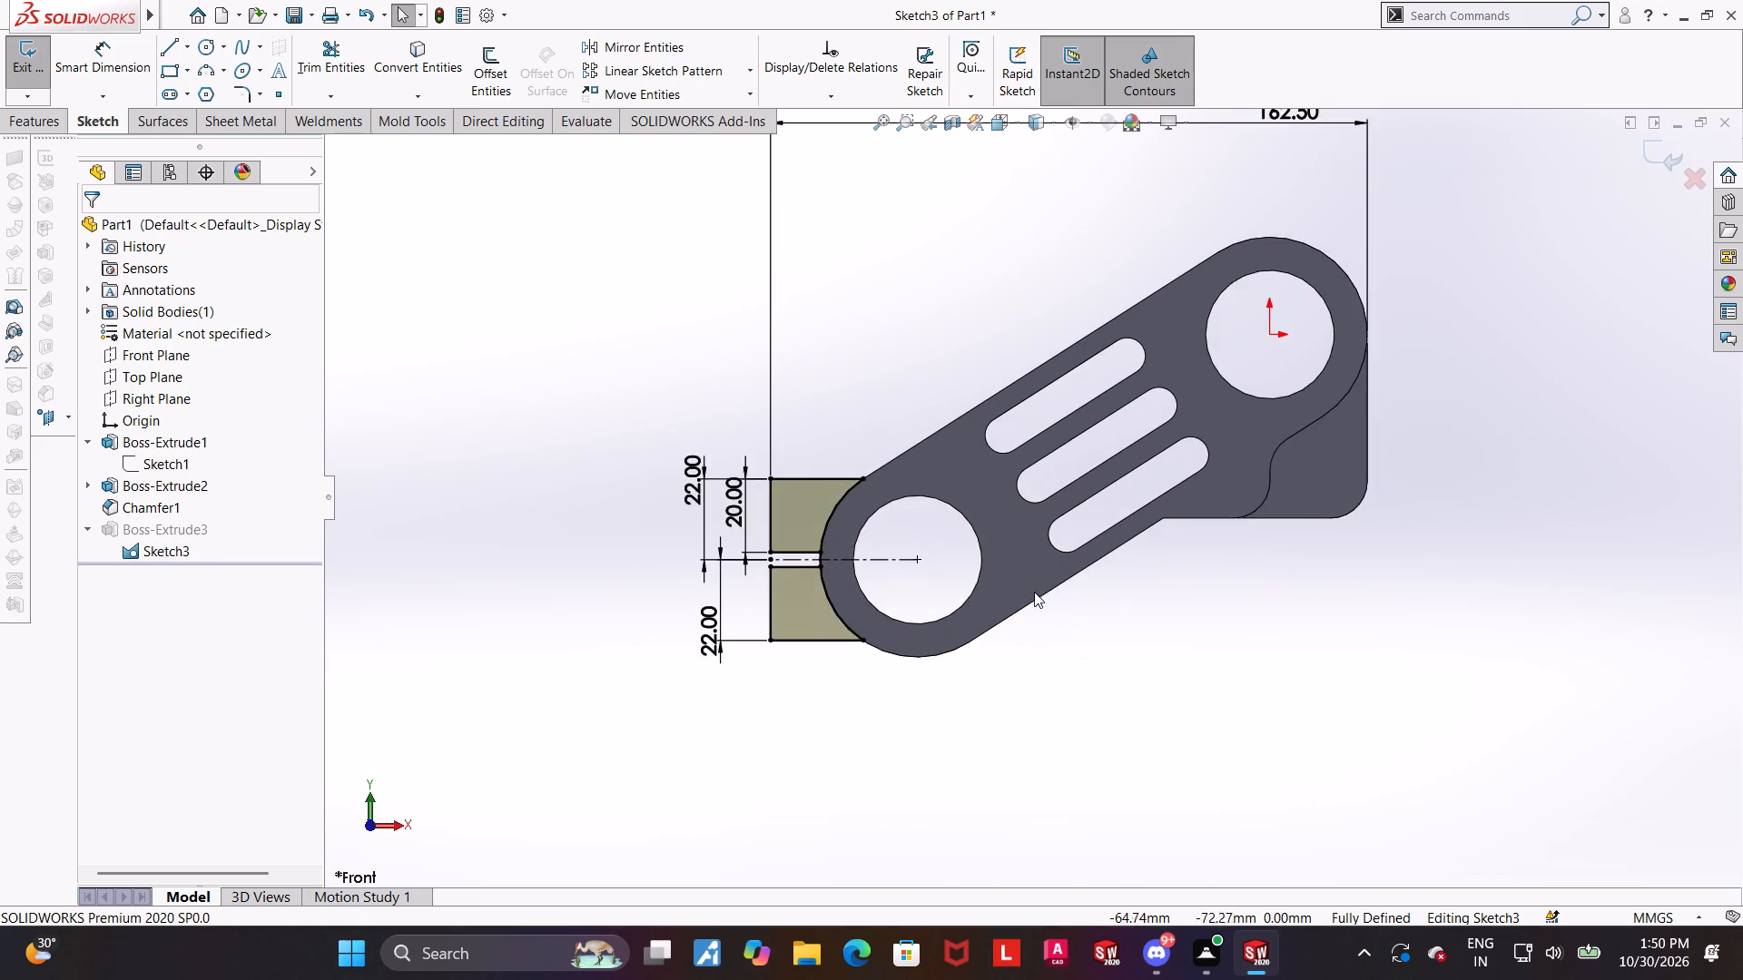
{"action": "scroll", "coordinate": [1035, 585], "scroll_direction": "down", "scroll_amount": 2}
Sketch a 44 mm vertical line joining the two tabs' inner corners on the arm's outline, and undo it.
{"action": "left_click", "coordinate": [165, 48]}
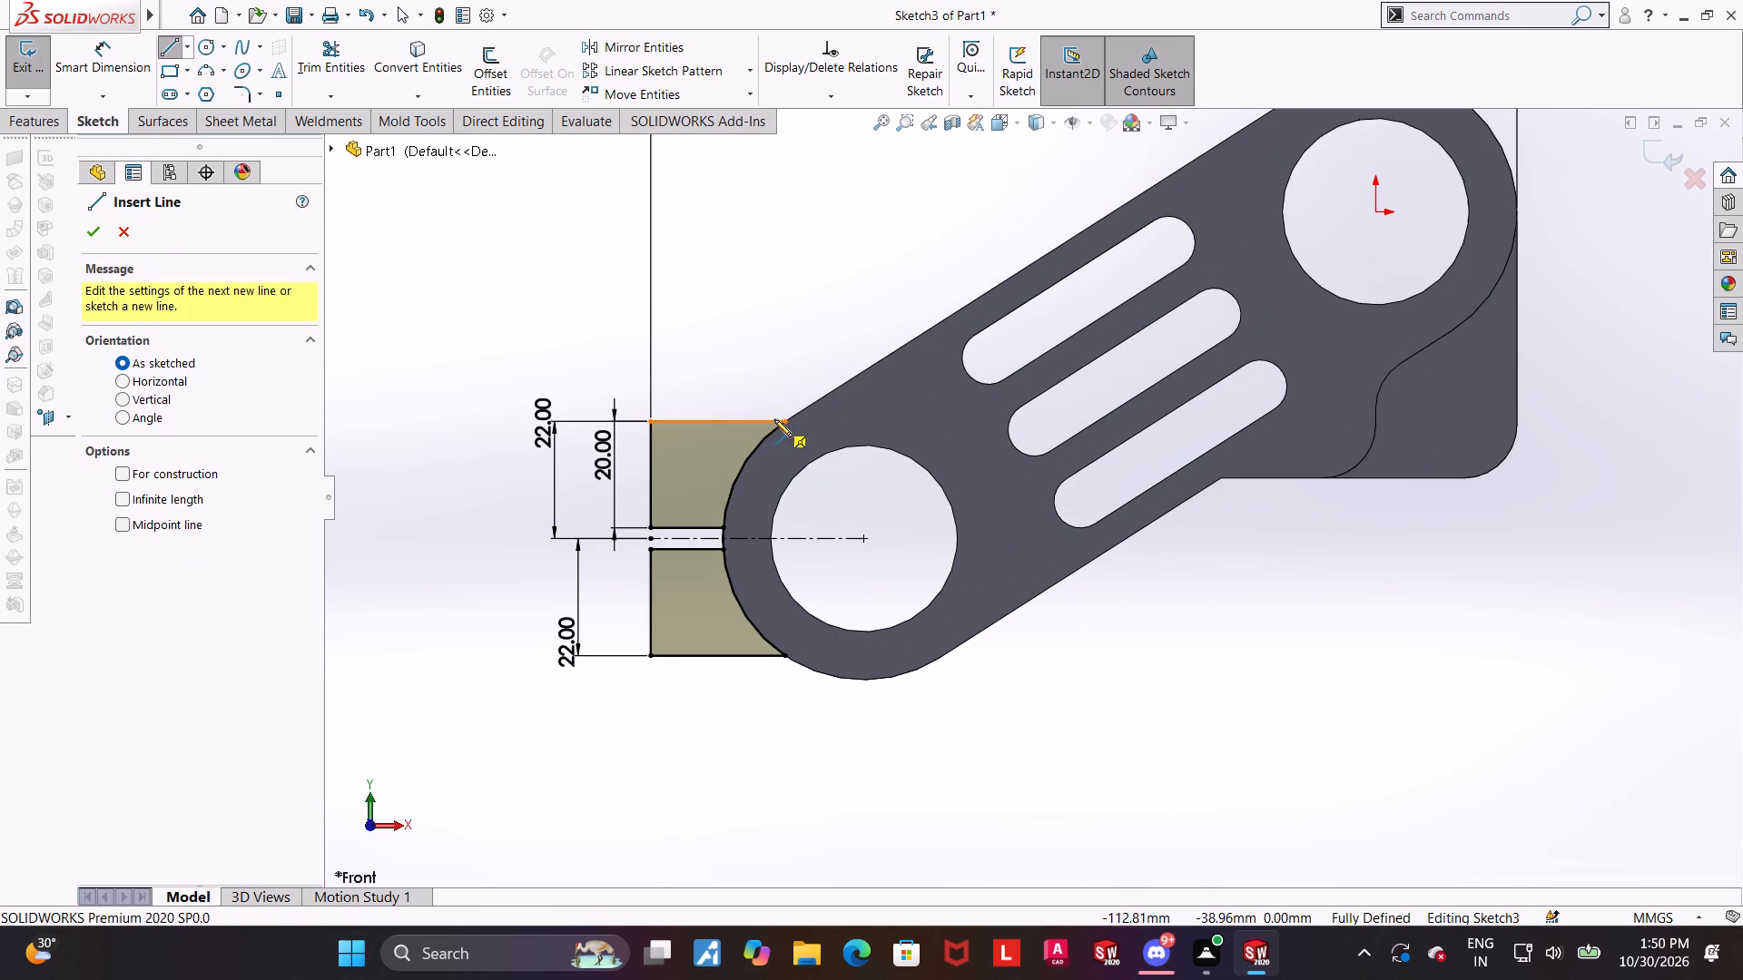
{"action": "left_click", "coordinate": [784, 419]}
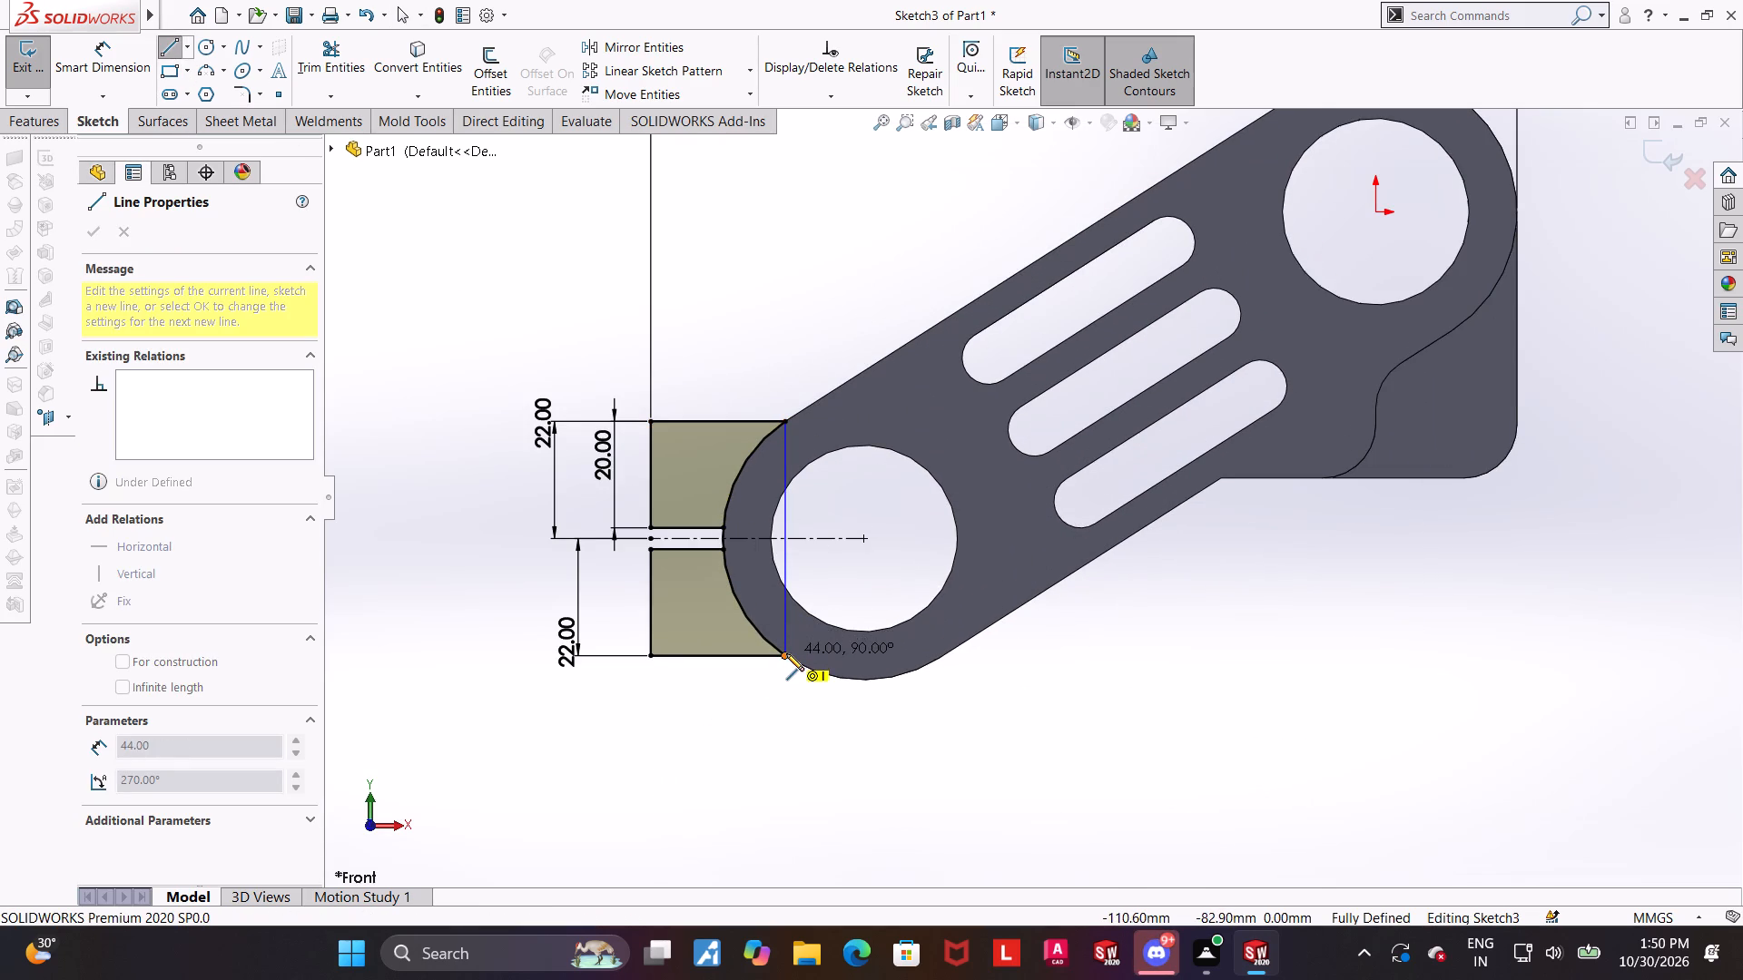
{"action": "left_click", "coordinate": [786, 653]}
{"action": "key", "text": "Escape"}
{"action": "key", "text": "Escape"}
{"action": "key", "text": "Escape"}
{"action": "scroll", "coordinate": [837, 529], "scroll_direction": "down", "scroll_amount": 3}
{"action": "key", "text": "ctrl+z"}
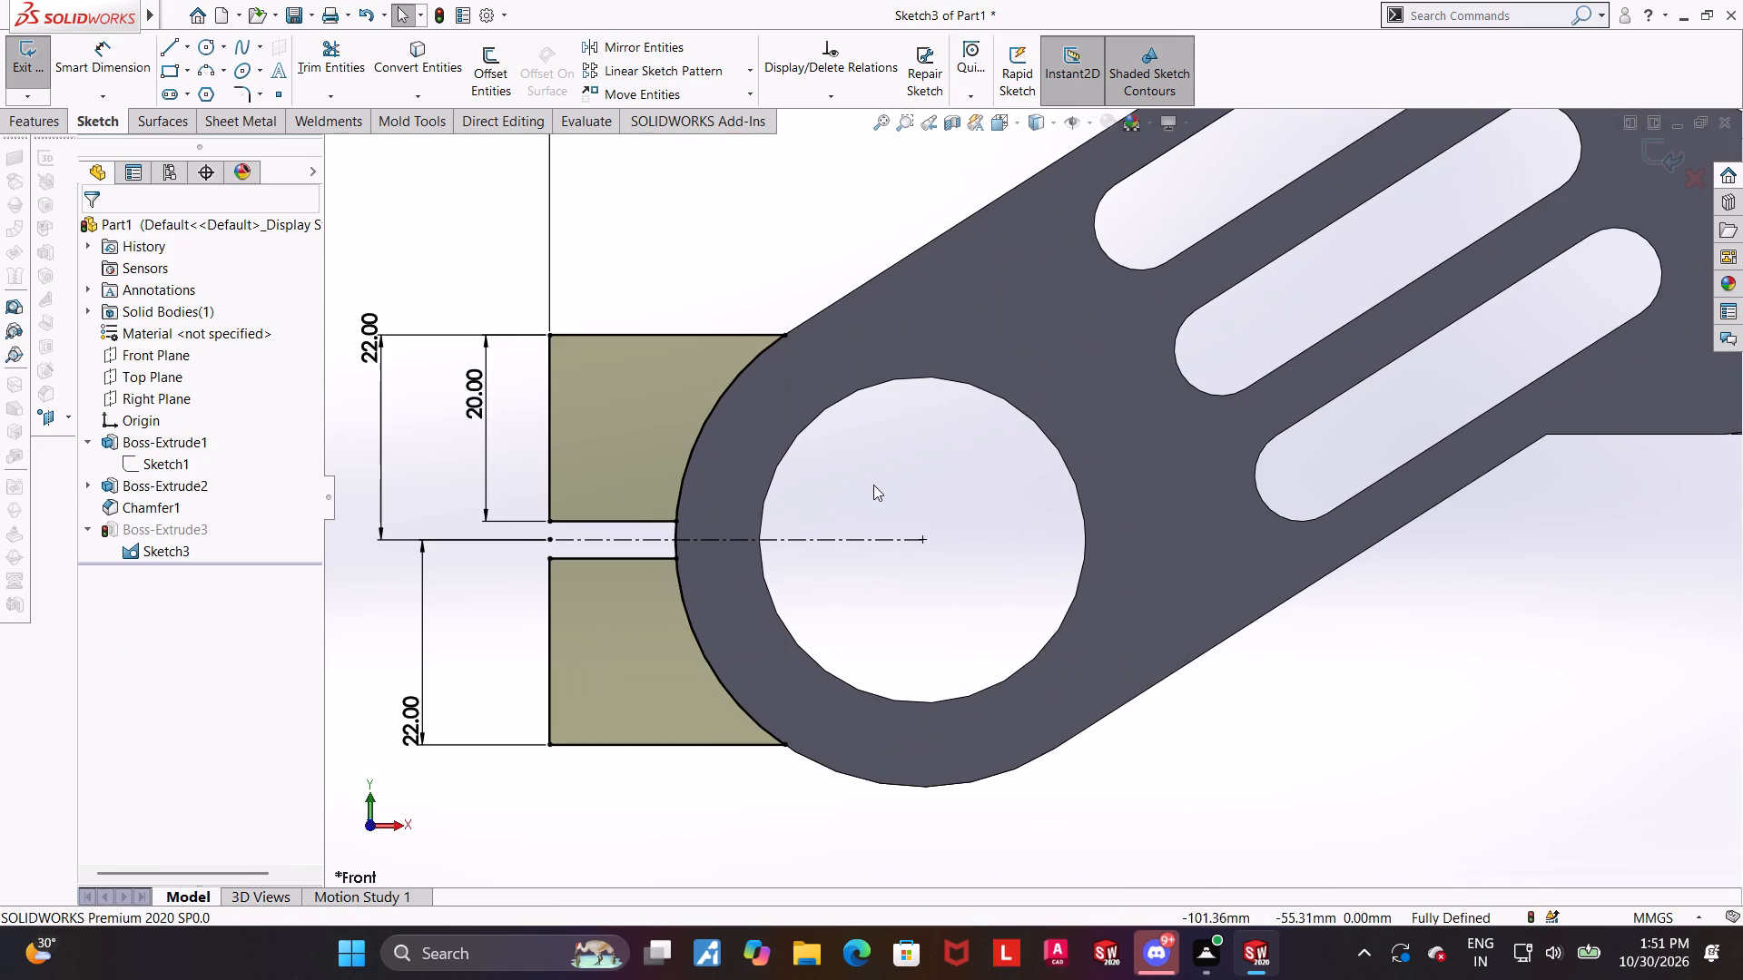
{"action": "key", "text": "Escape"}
Convert the circular edge of the arm's lower hole into a sketch entity.
{"action": "left_click", "coordinate": [399, 54]}
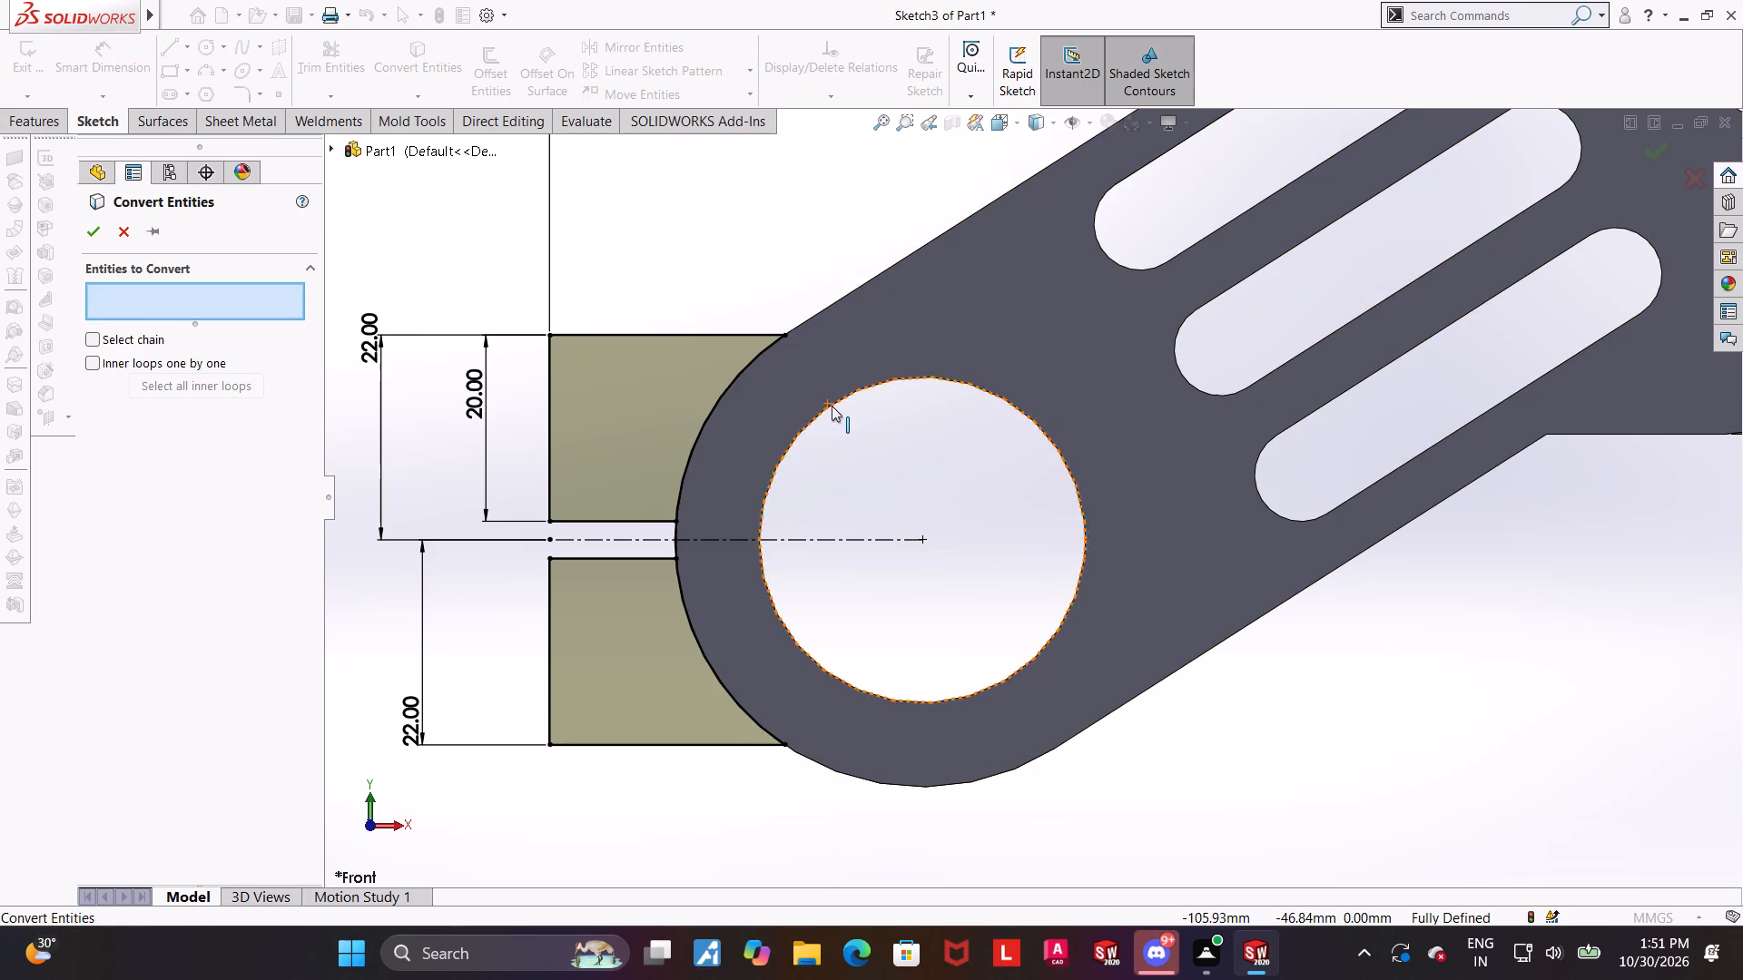
{"action": "left_click", "coordinate": [832, 406]}
{"action": "left_click", "coordinate": [97, 231]}
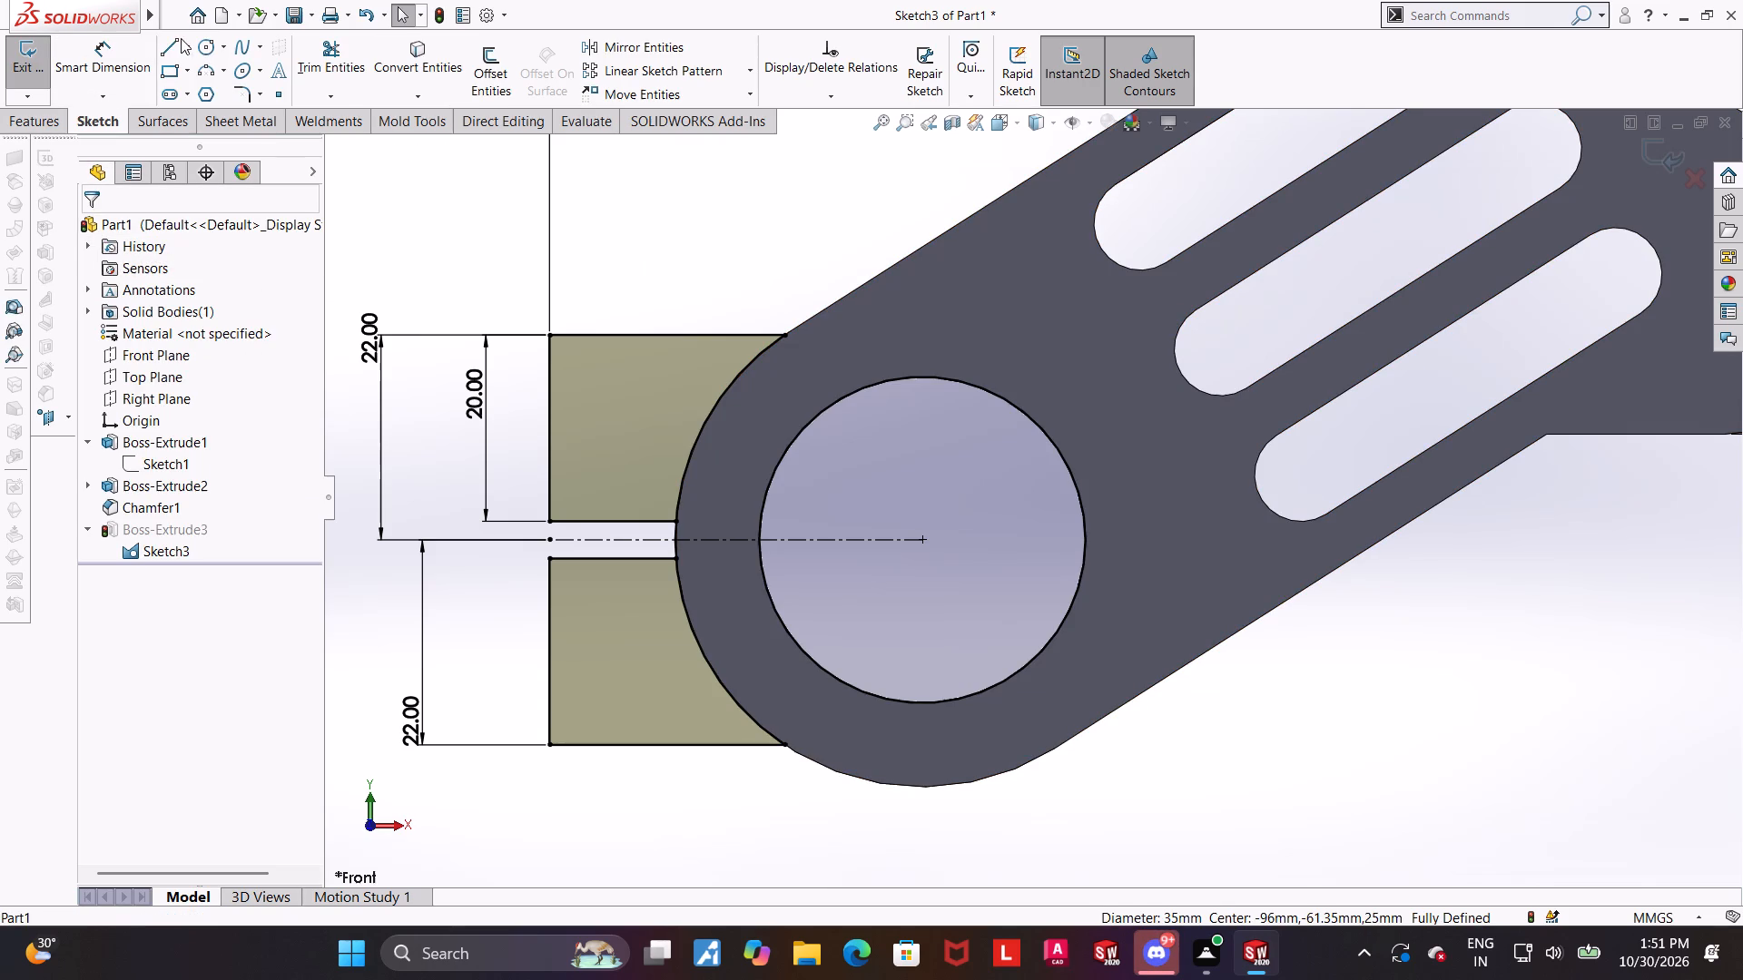
Draw a vertical construction line from the upper tab's inner corner to the lower tab's inner corner across the hole.
{"action": "left_click", "coordinate": [183, 38]}
{"action": "left_click", "coordinate": [188, 90]}
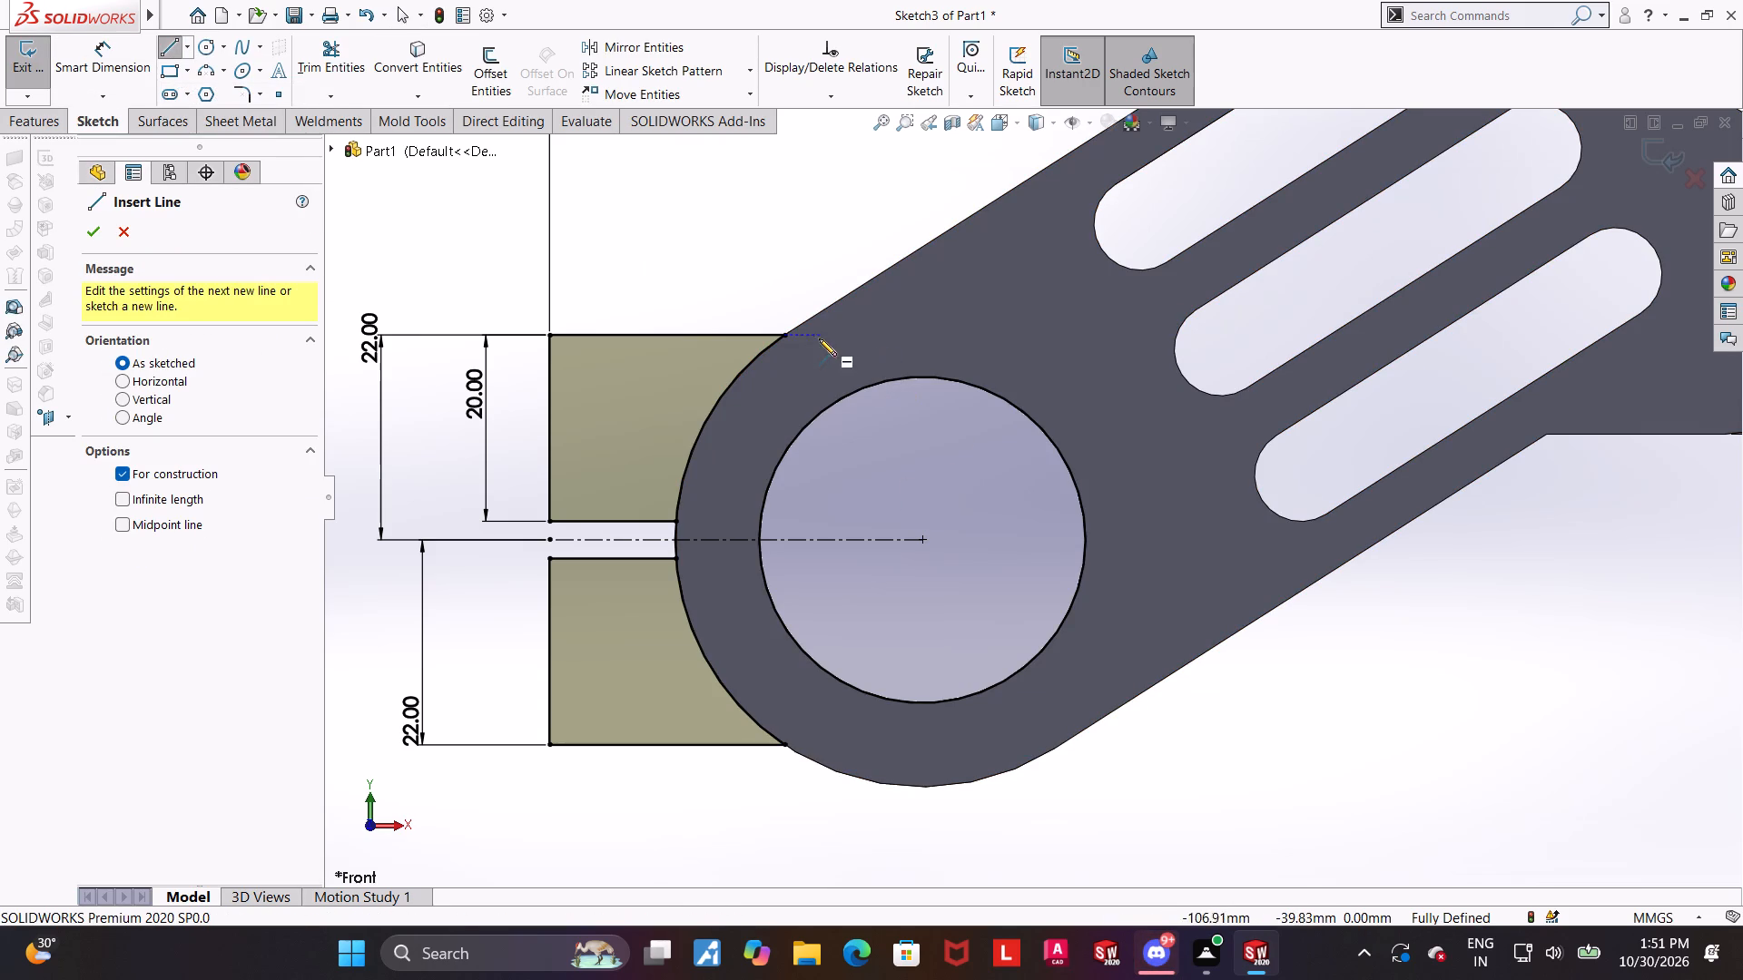
{"action": "left_click", "coordinate": [784, 337]}
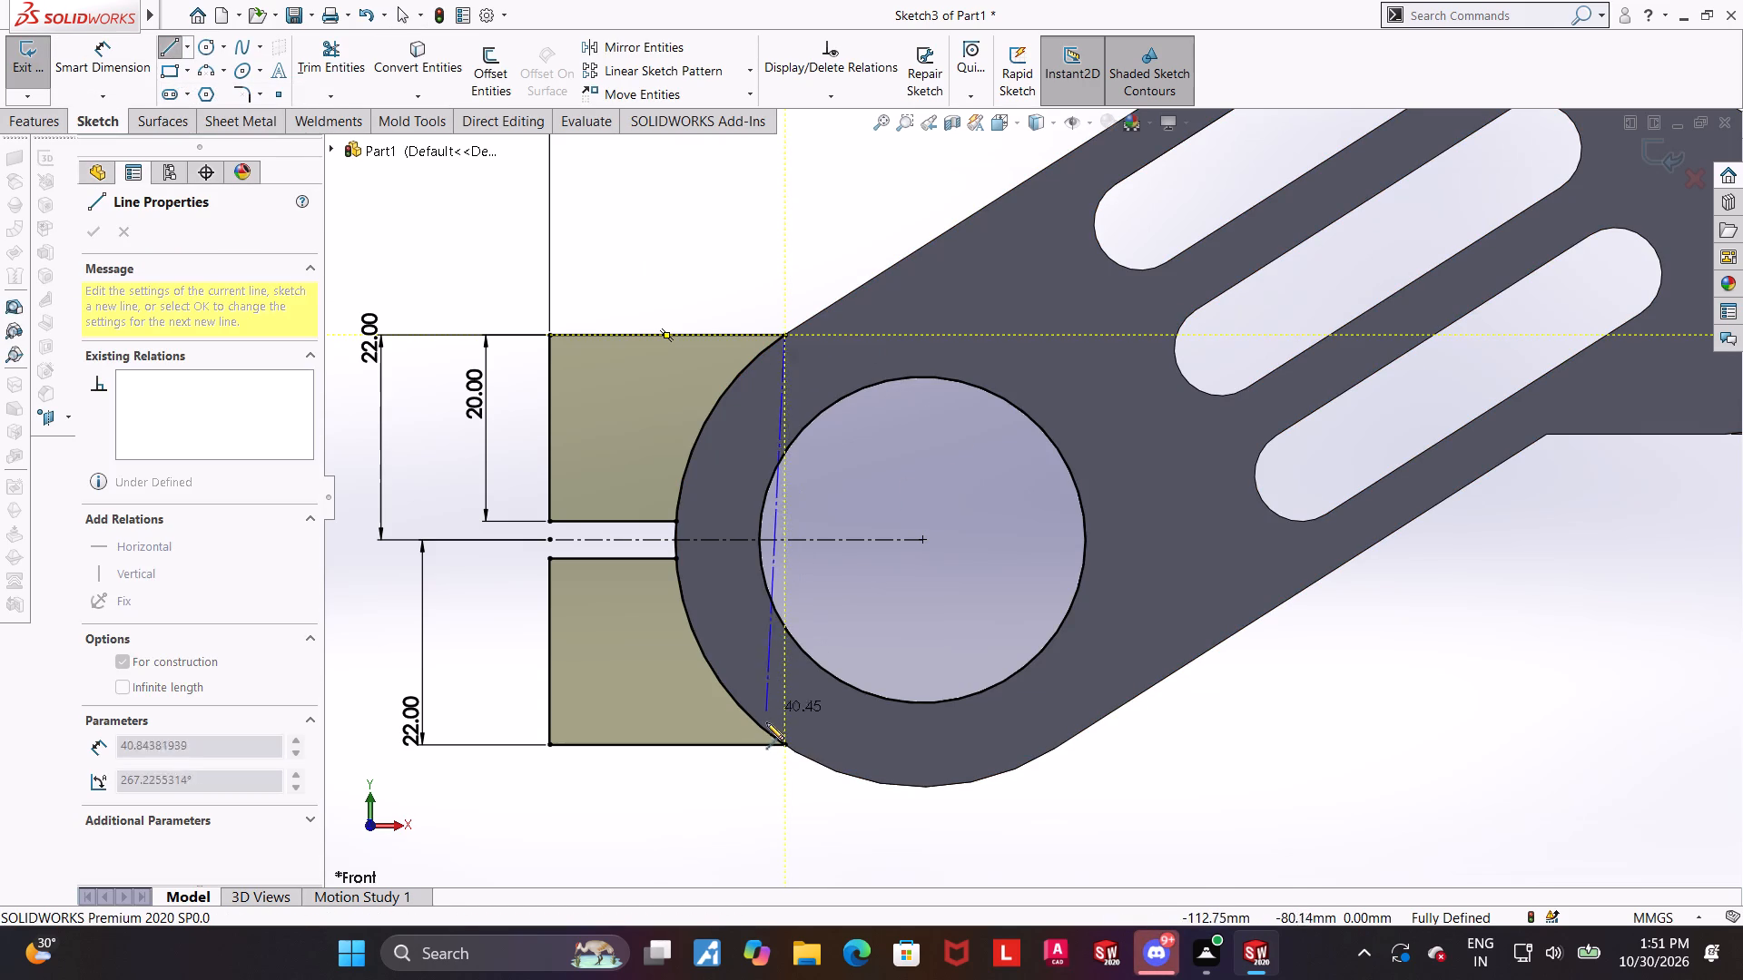
{"action": "left_click", "coordinate": [789, 744]}
{"action": "key", "text": "Escape"}
{"action": "key", "text": "Escape"}
{"action": "key", "text": "Escape"}
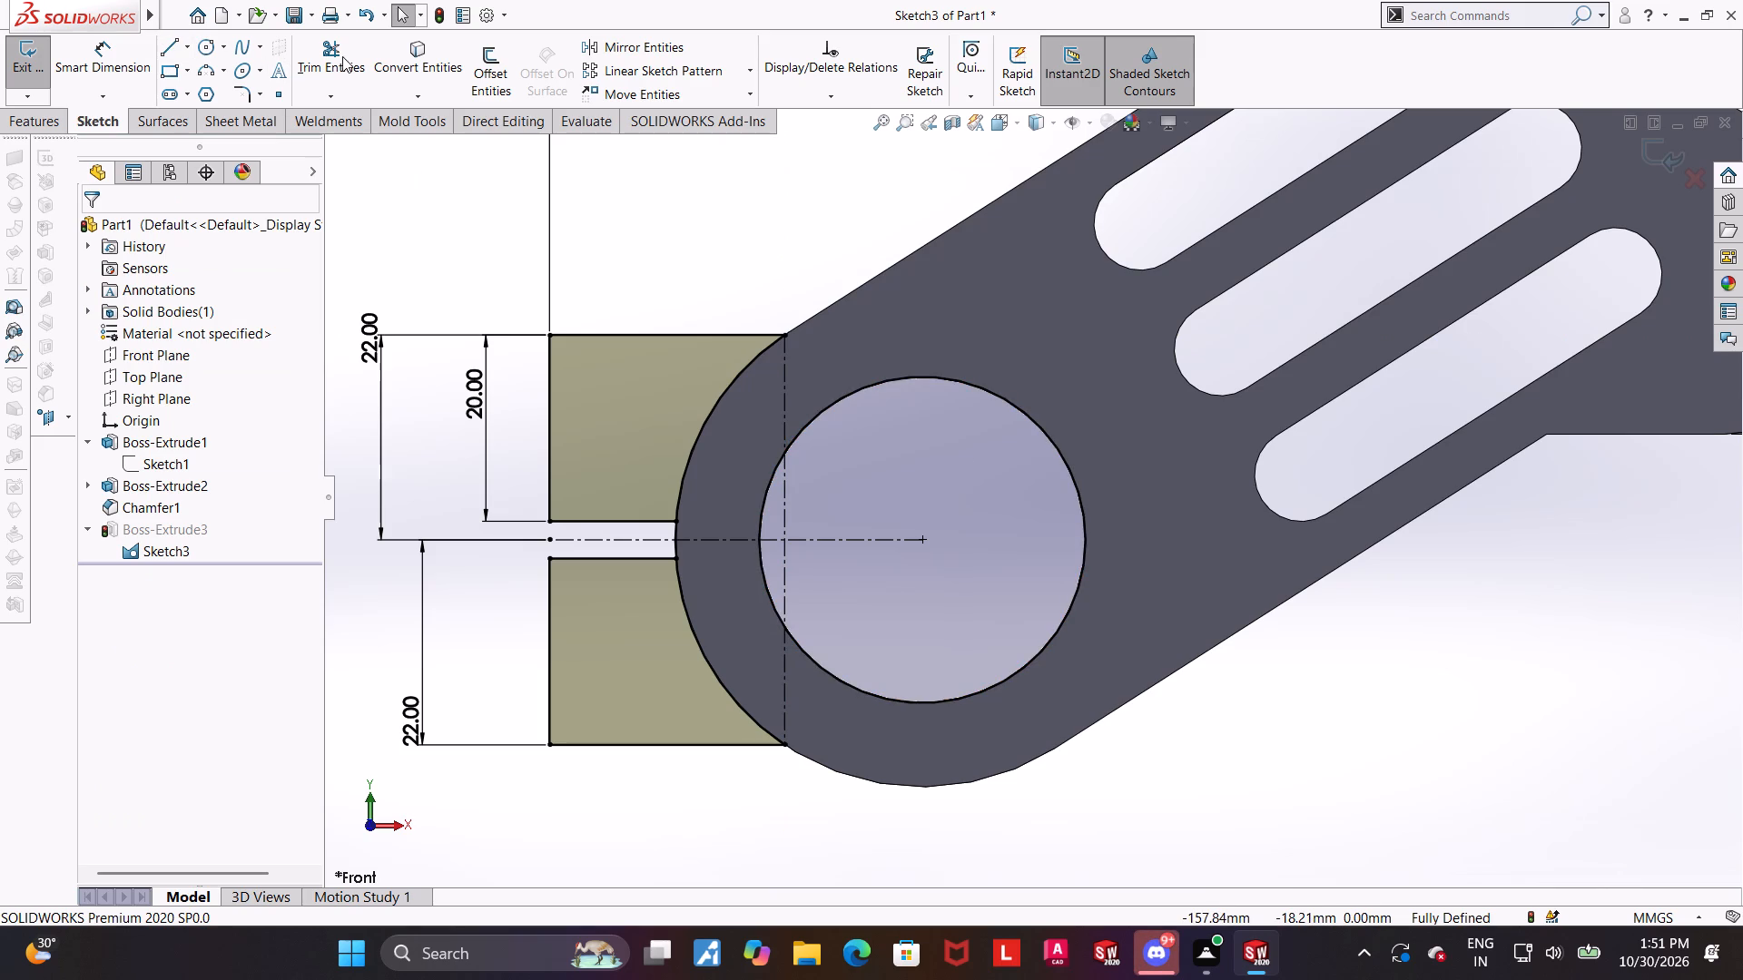
Trim the converted hole circle to keep only the arc on the tab side of the vertical construction line.
{"action": "left_click", "coordinate": [352, 56]}
{"action": "left_click_drag", "start_coordinate": [972, 505], "coordinate": [1014, 376]}
{"action": "scroll", "coordinate": [890, 553], "scroll_direction": "down", "scroll_amount": 2}
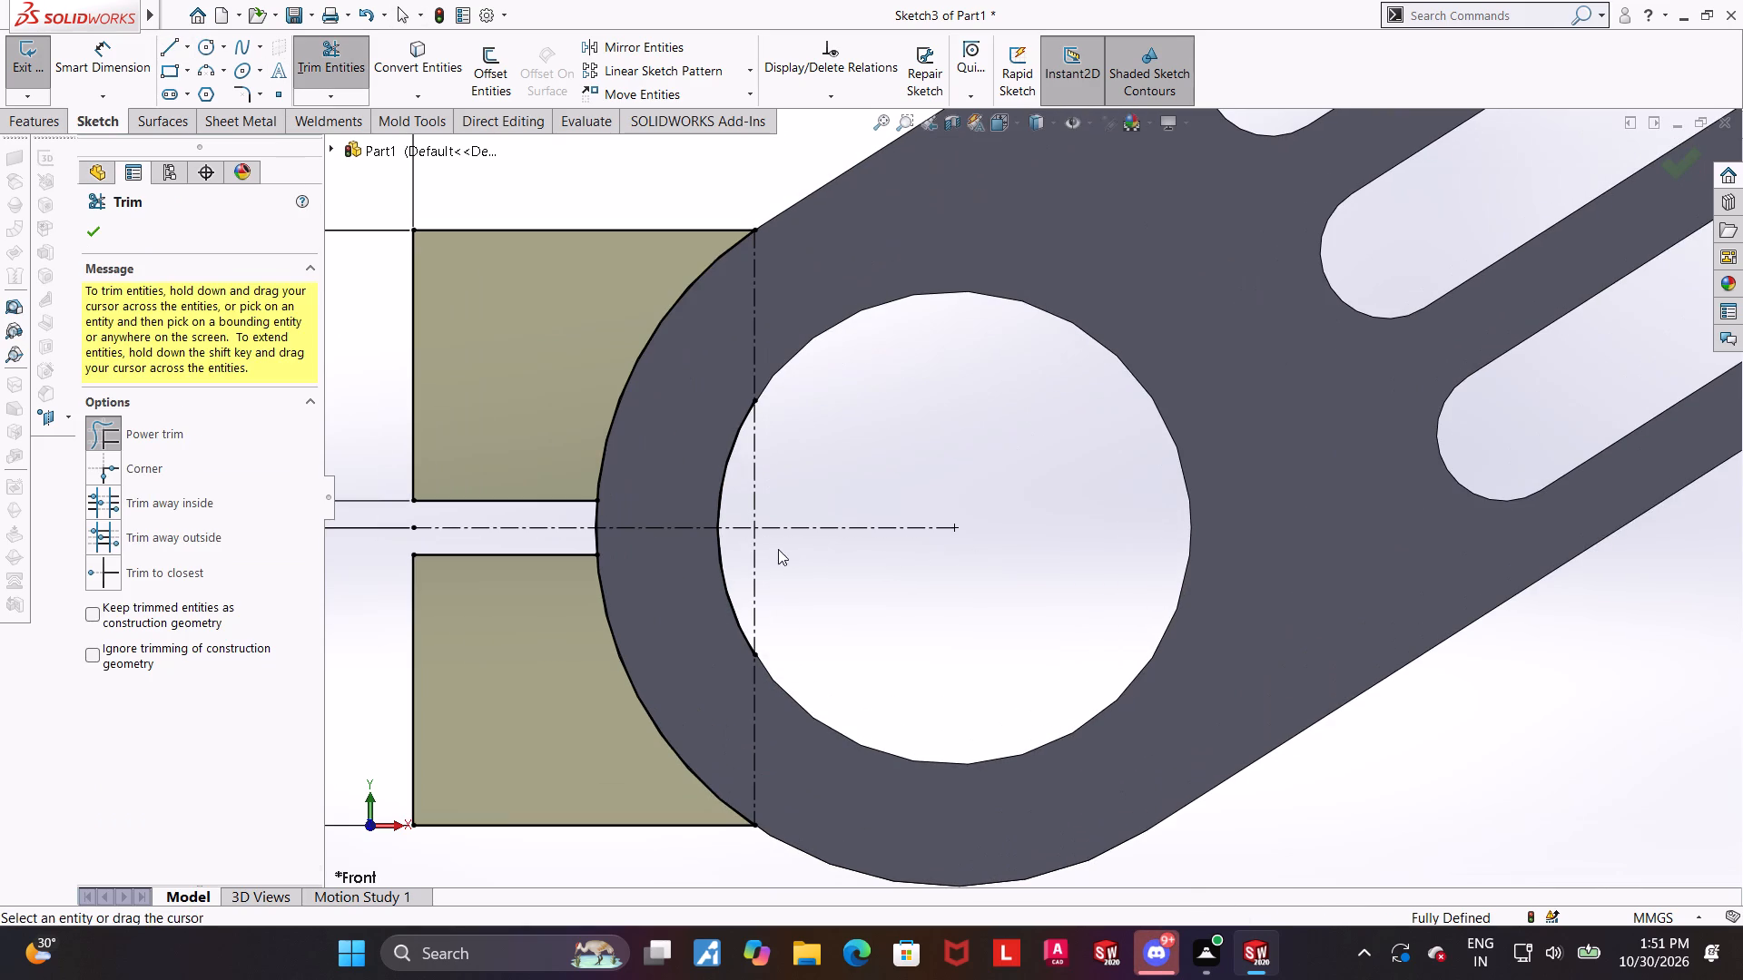
{"action": "scroll", "coordinate": [797, 552], "scroll_direction": "up", "scroll_amount": 3}
{"action": "key", "text": "Escape"}
{"action": "key", "text": "Escape"}
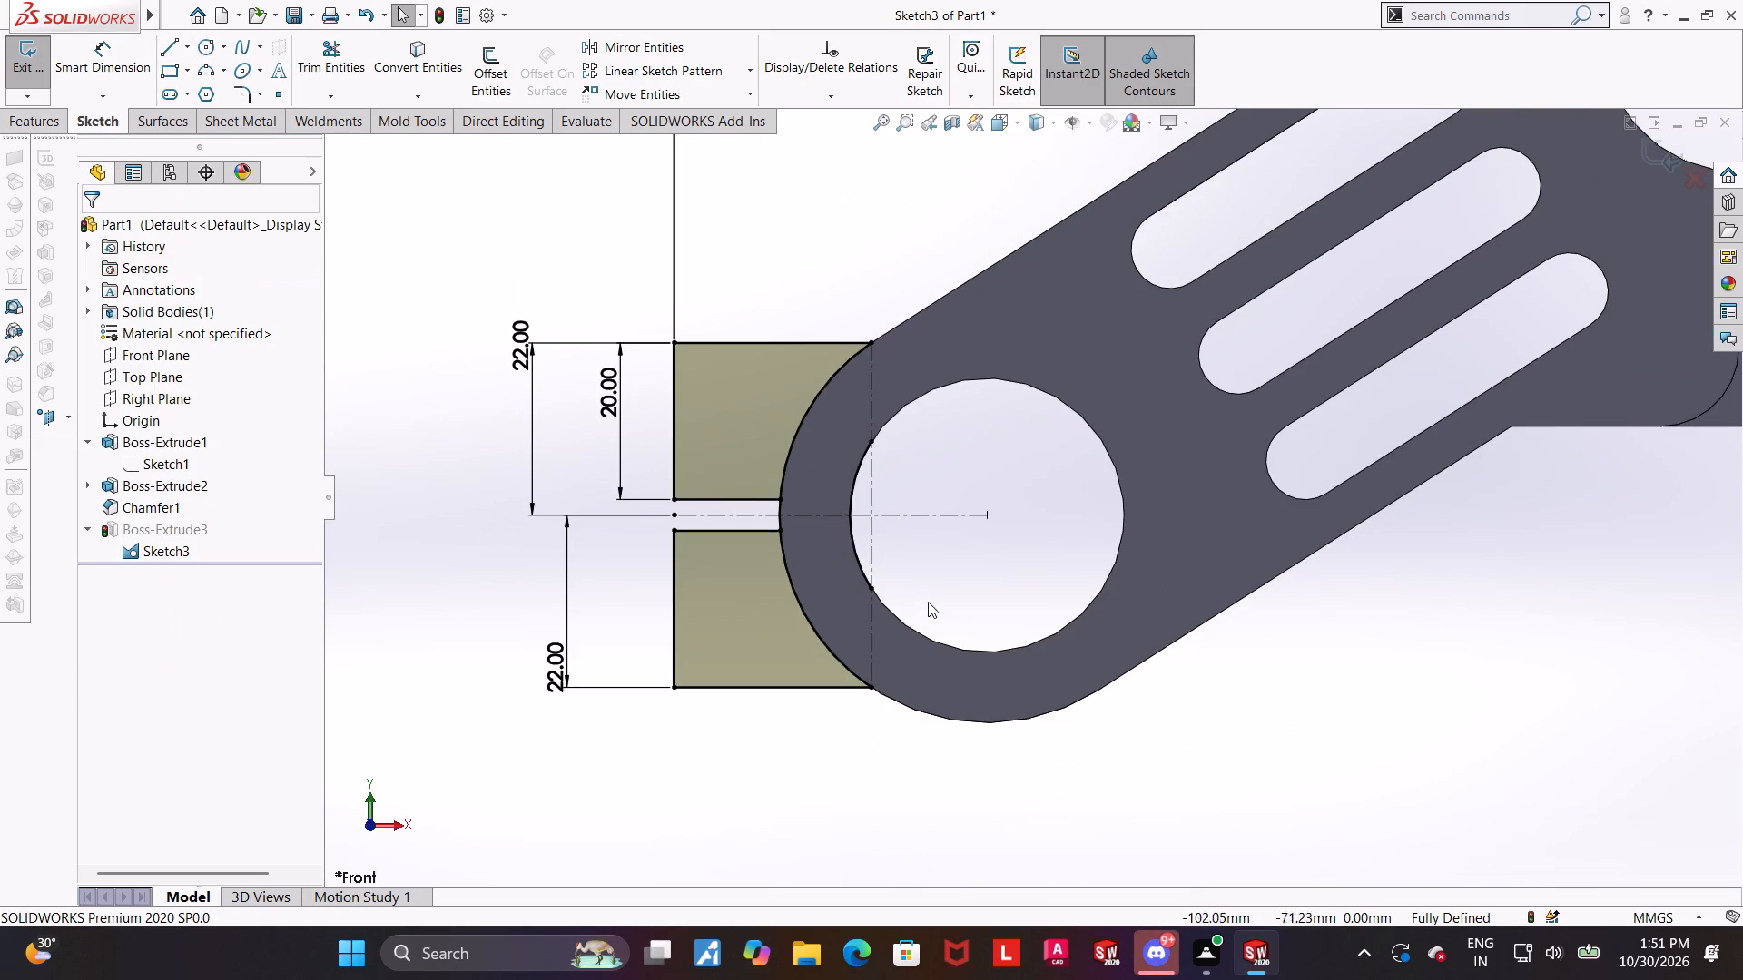
Draw two vertical solid lines connecting the trimmed arc's lower and upper ends to the matching tabs' inner corners.
{"action": "double_click", "coordinate": [160, 48]}
{"action": "left_click", "coordinate": [876, 592]}
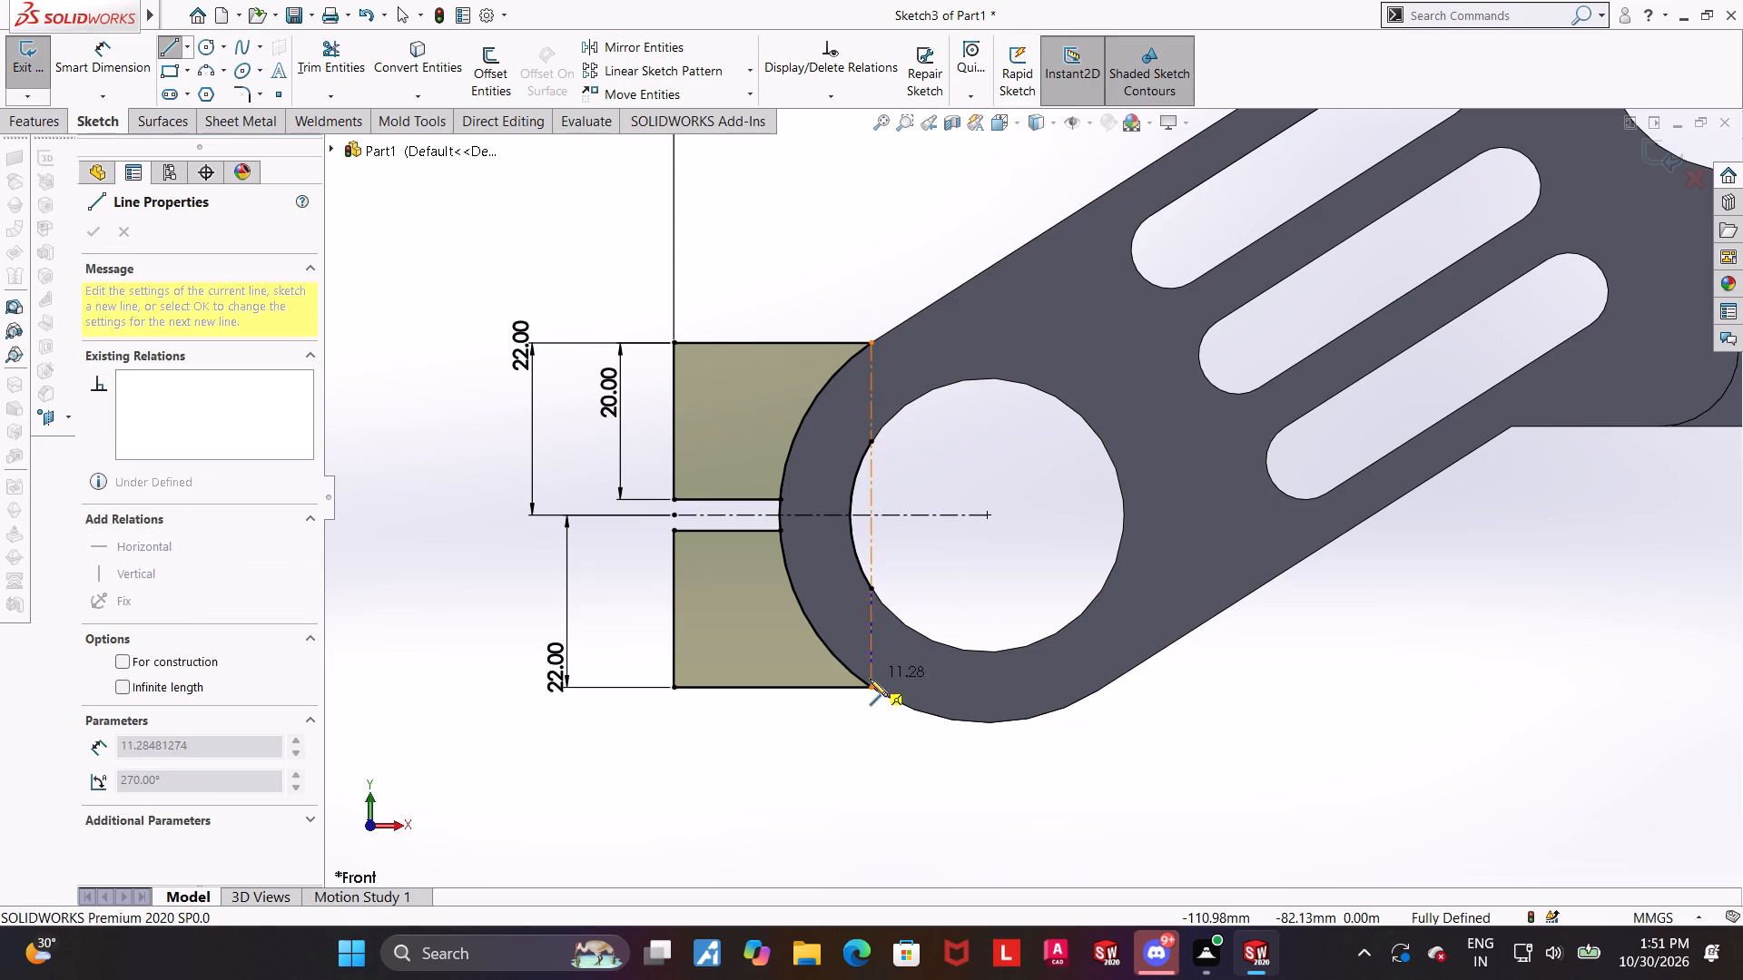
{"action": "left_click", "coordinate": [872, 687]}
{"action": "key", "text": "Escape"}
{"action": "key", "text": "Escape"}
{"action": "key", "text": "Escape"}
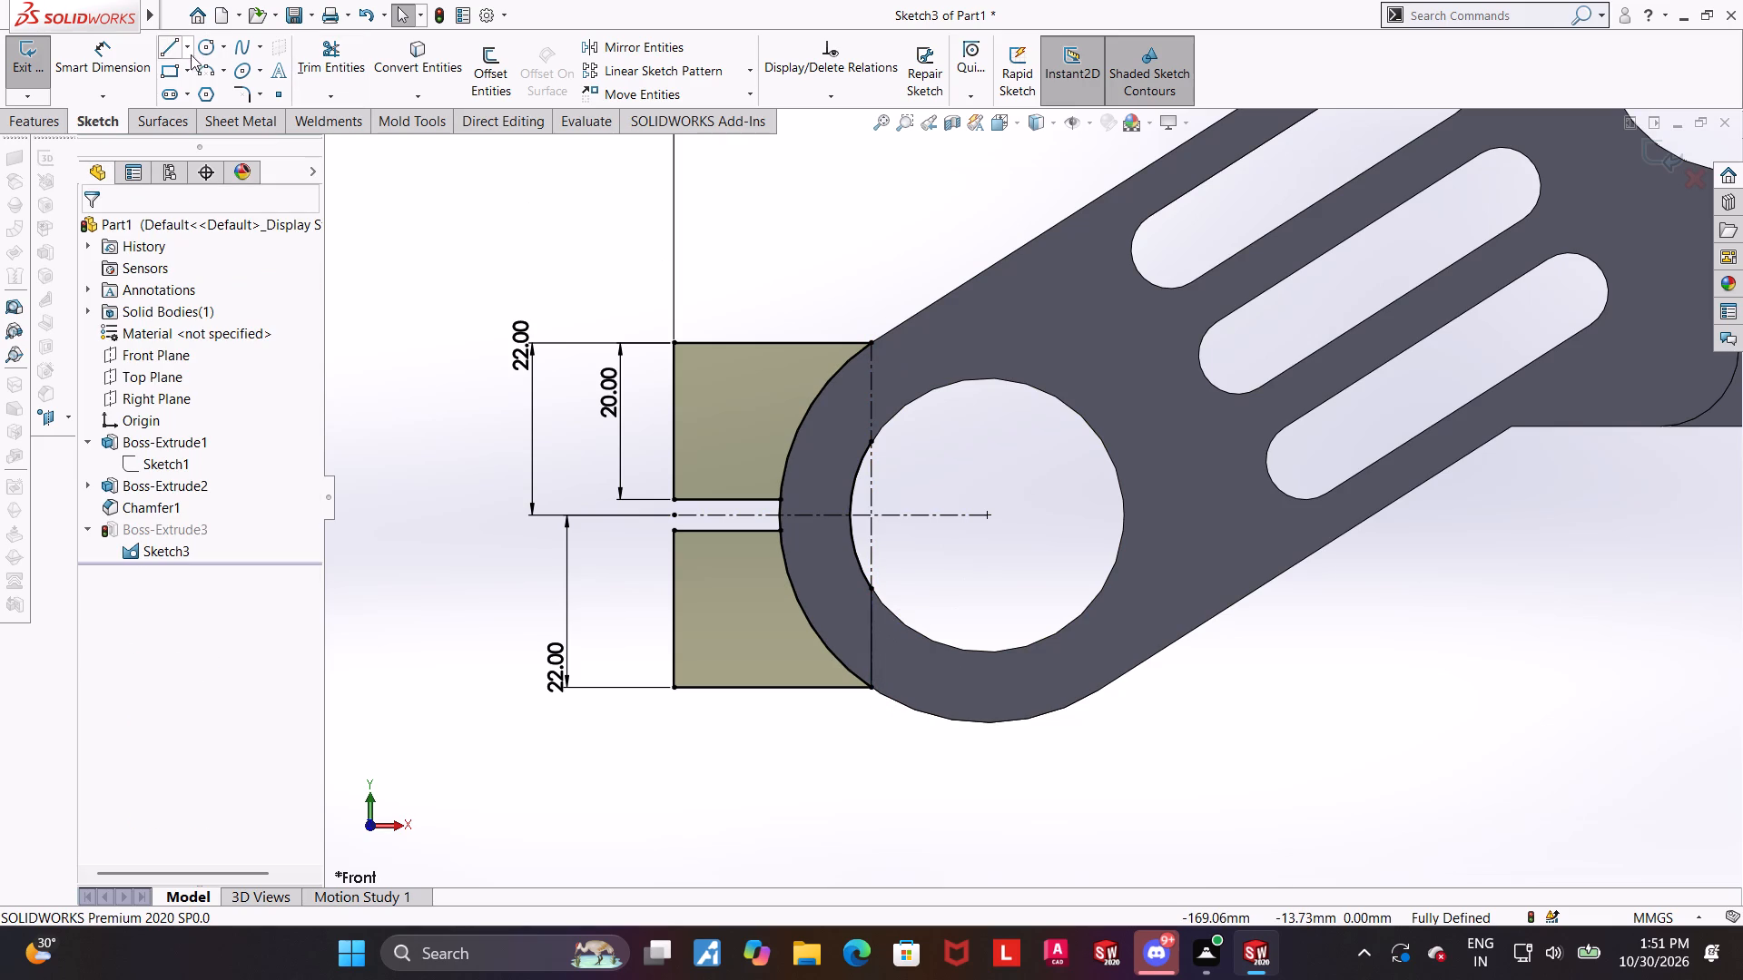
{"action": "left_click", "coordinate": [179, 48]}
{"action": "left_click", "coordinate": [872, 340]}
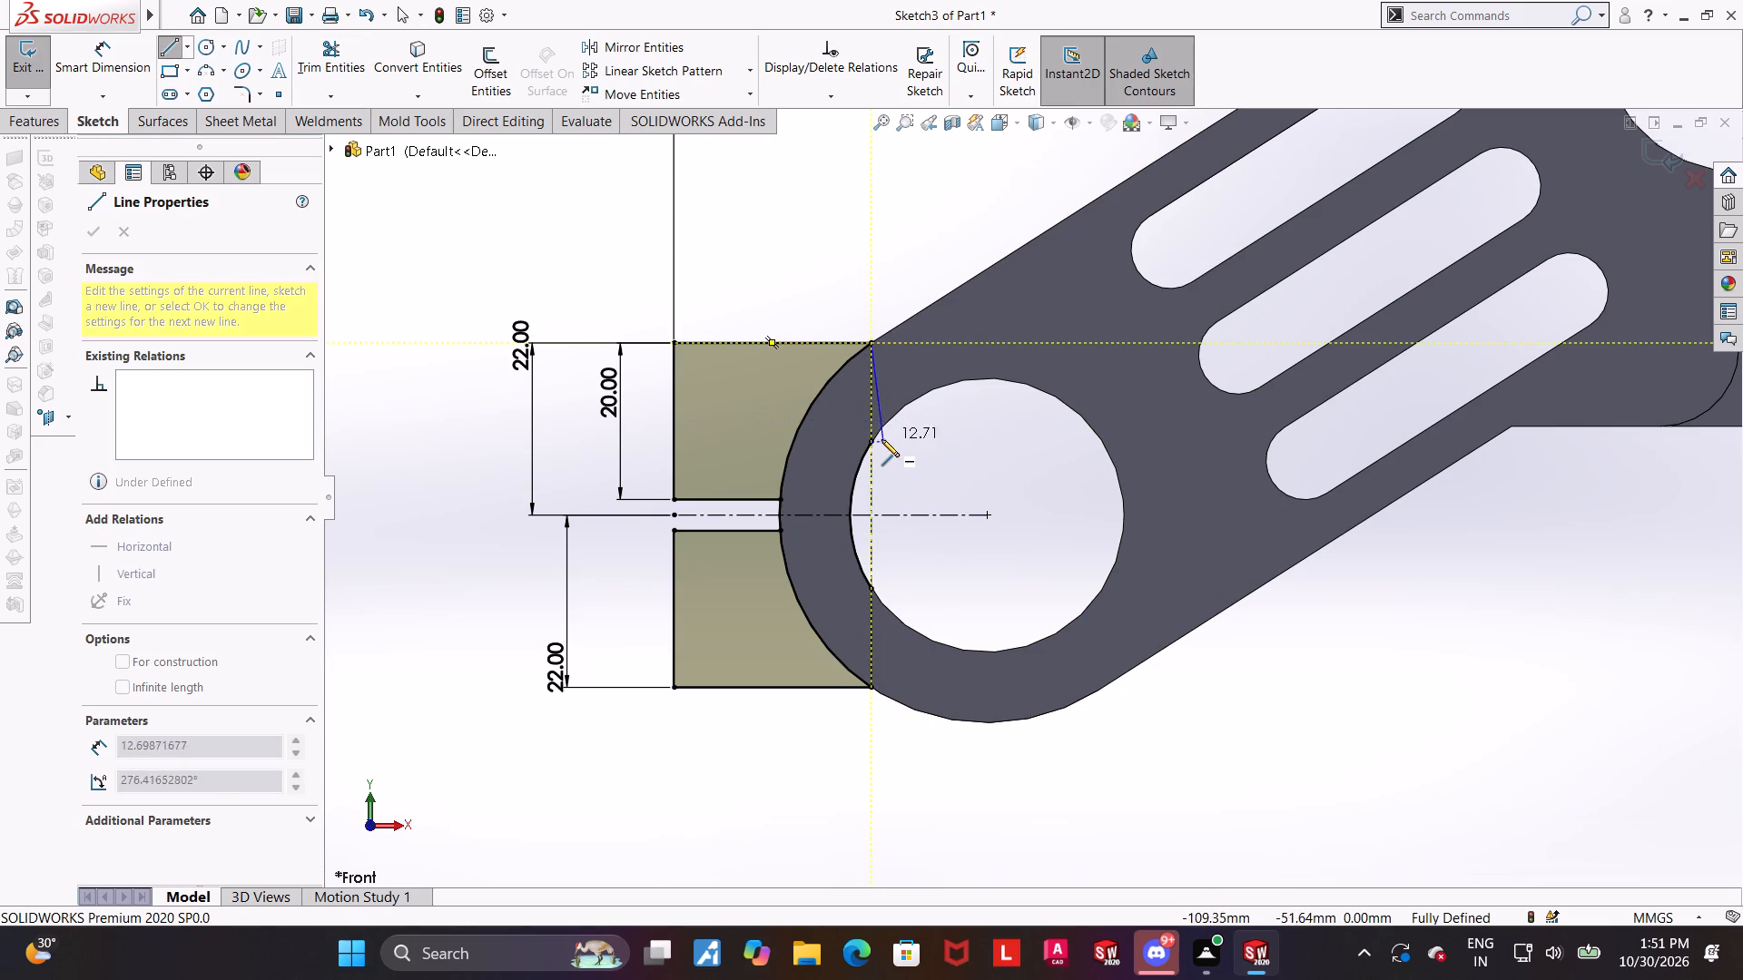
{"action": "left_click", "coordinate": [874, 442]}
{"action": "key", "text": "Escape"}
{"action": "key", "text": "Escape"}
{"action": "key", "text": "Escape"}
{"action": "scroll", "coordinate": [939, 514], "scroll_direction": "up", "scroll_amount": 1}
{"action": "key", "text": "Escape"}
Examine the edited tab sketch around the hole arc and the slit between the tabs, up close and at an angle.
{"action": "middle_click", "coordinate": [1007, 507]}
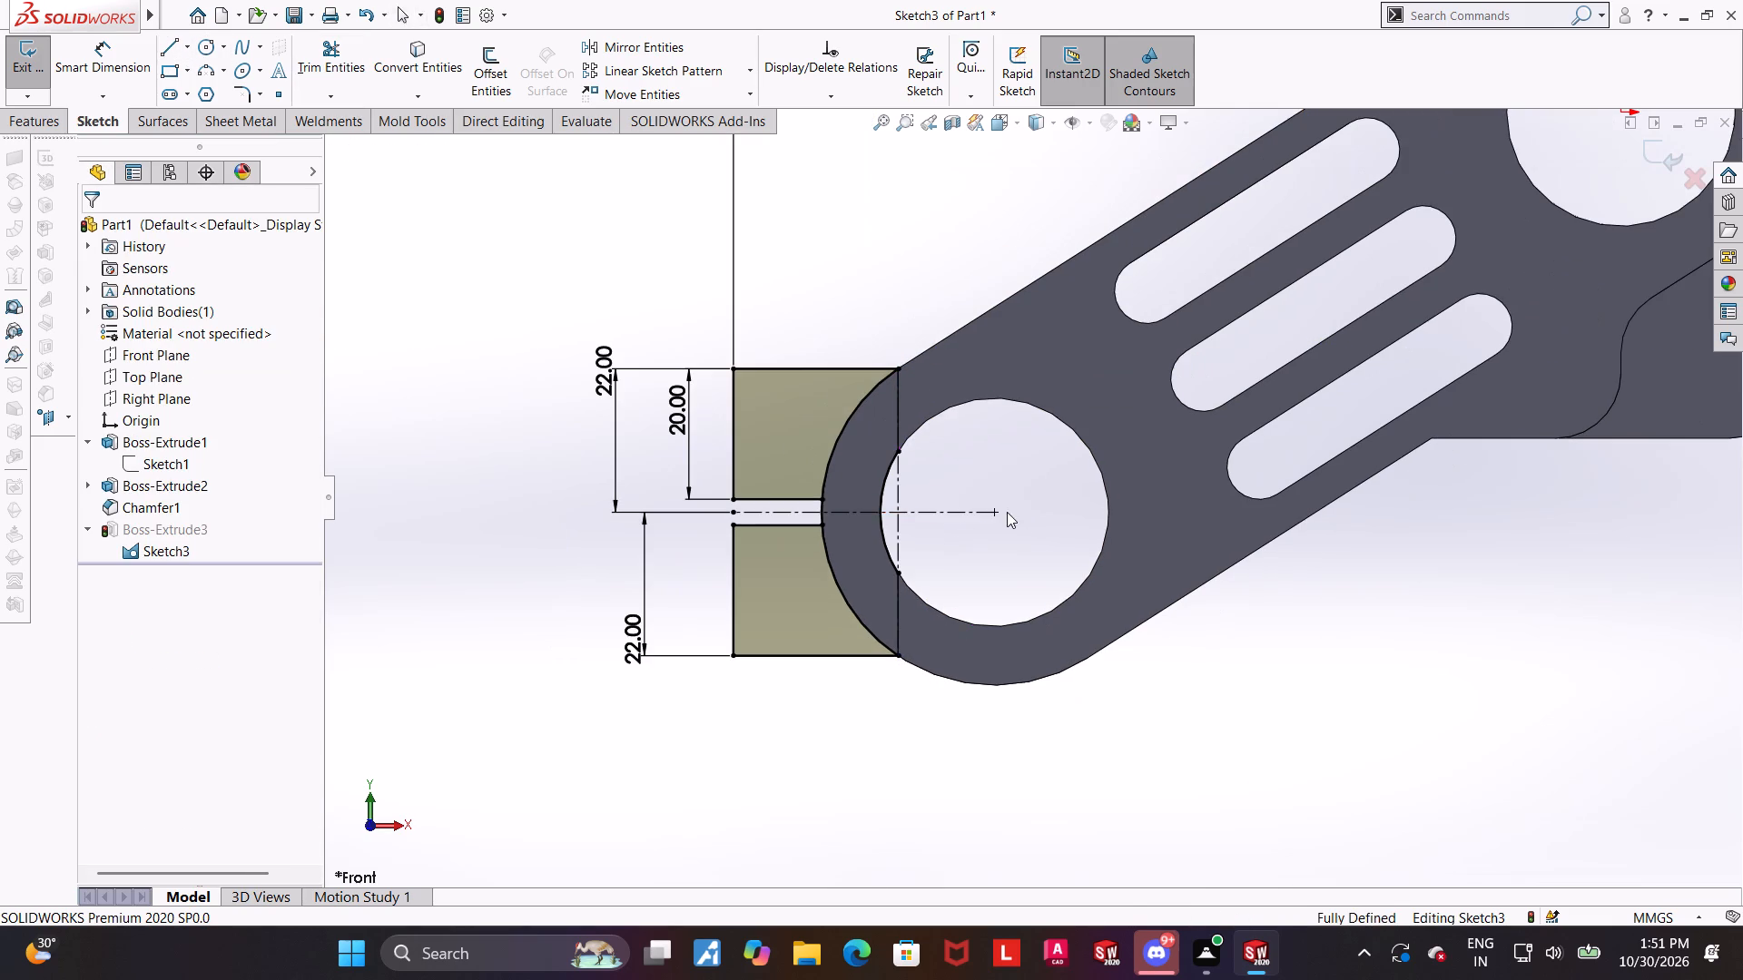
{"action": "scroll", "coordinate": [842, 526], "scroll_direction": "down", "scroll_amount": 4}
{"action": "scroll", "coordinate": [926, 461], "scroll_direction": "down", "scroll_amount": 3}
{"action": "key", "text": "Escape"}
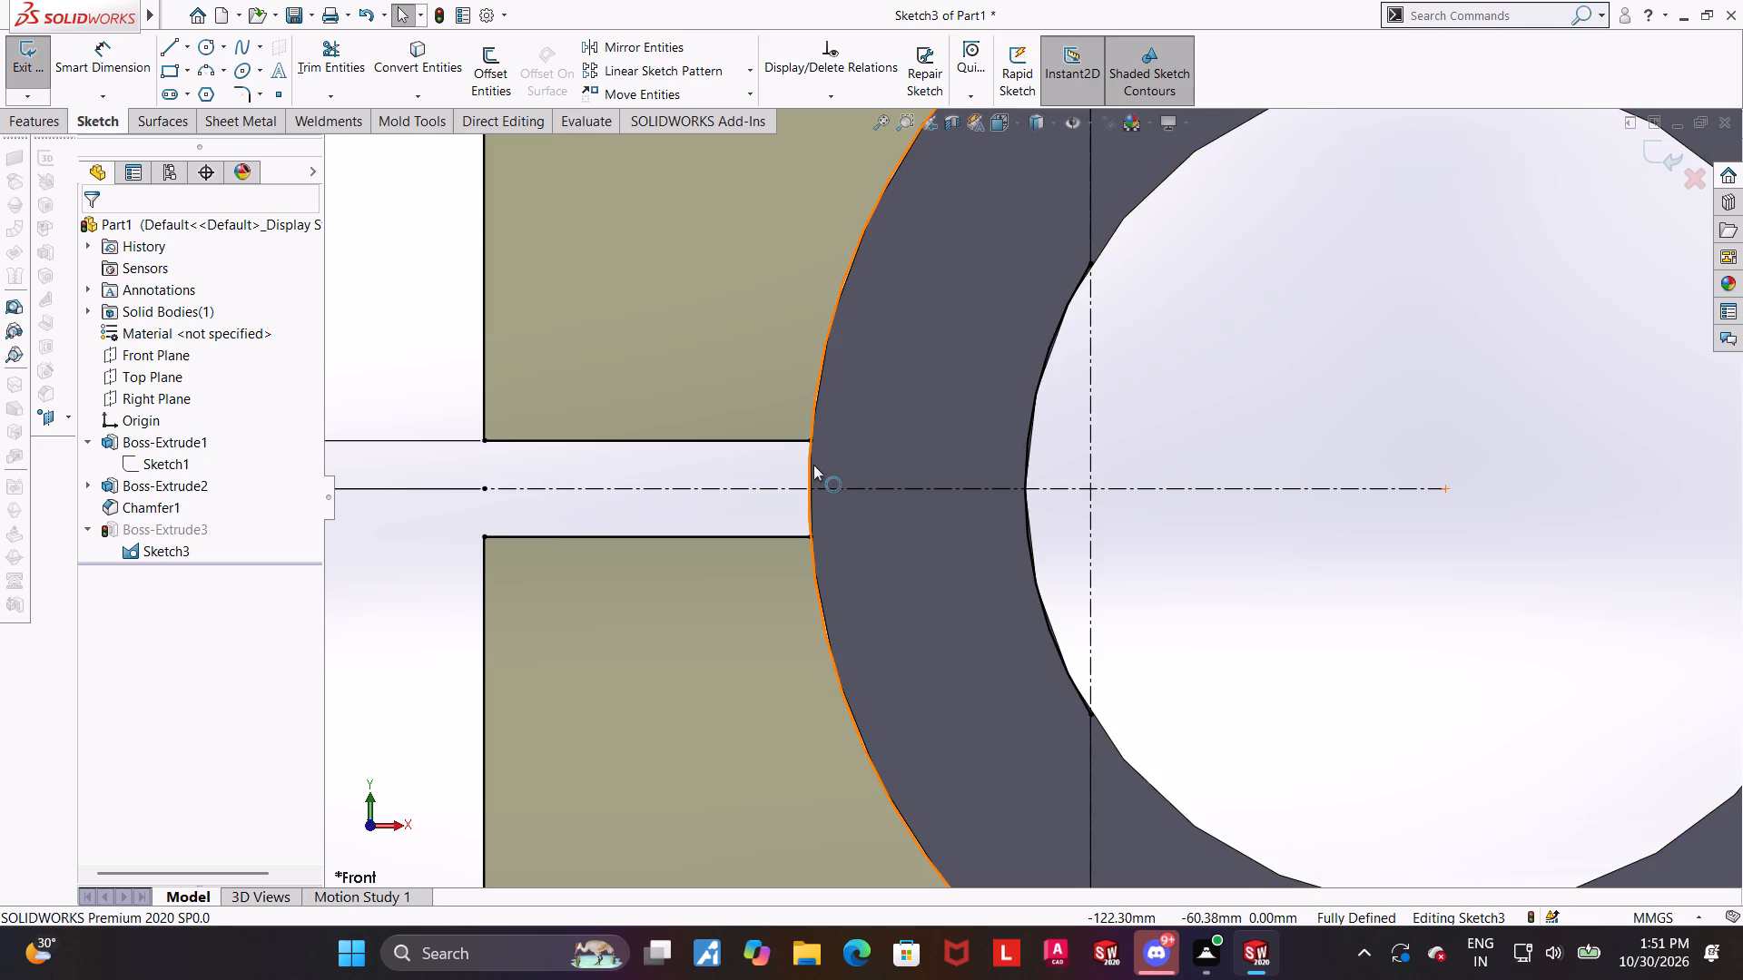
{"action": "scroll", "coordinate": [903, 485], "scroll_direction": "up", "scroll_amount": 4}
{"action": "middle_click_drag", "start_coordinate": [980, 547], "coordinate": [1008, 549]}
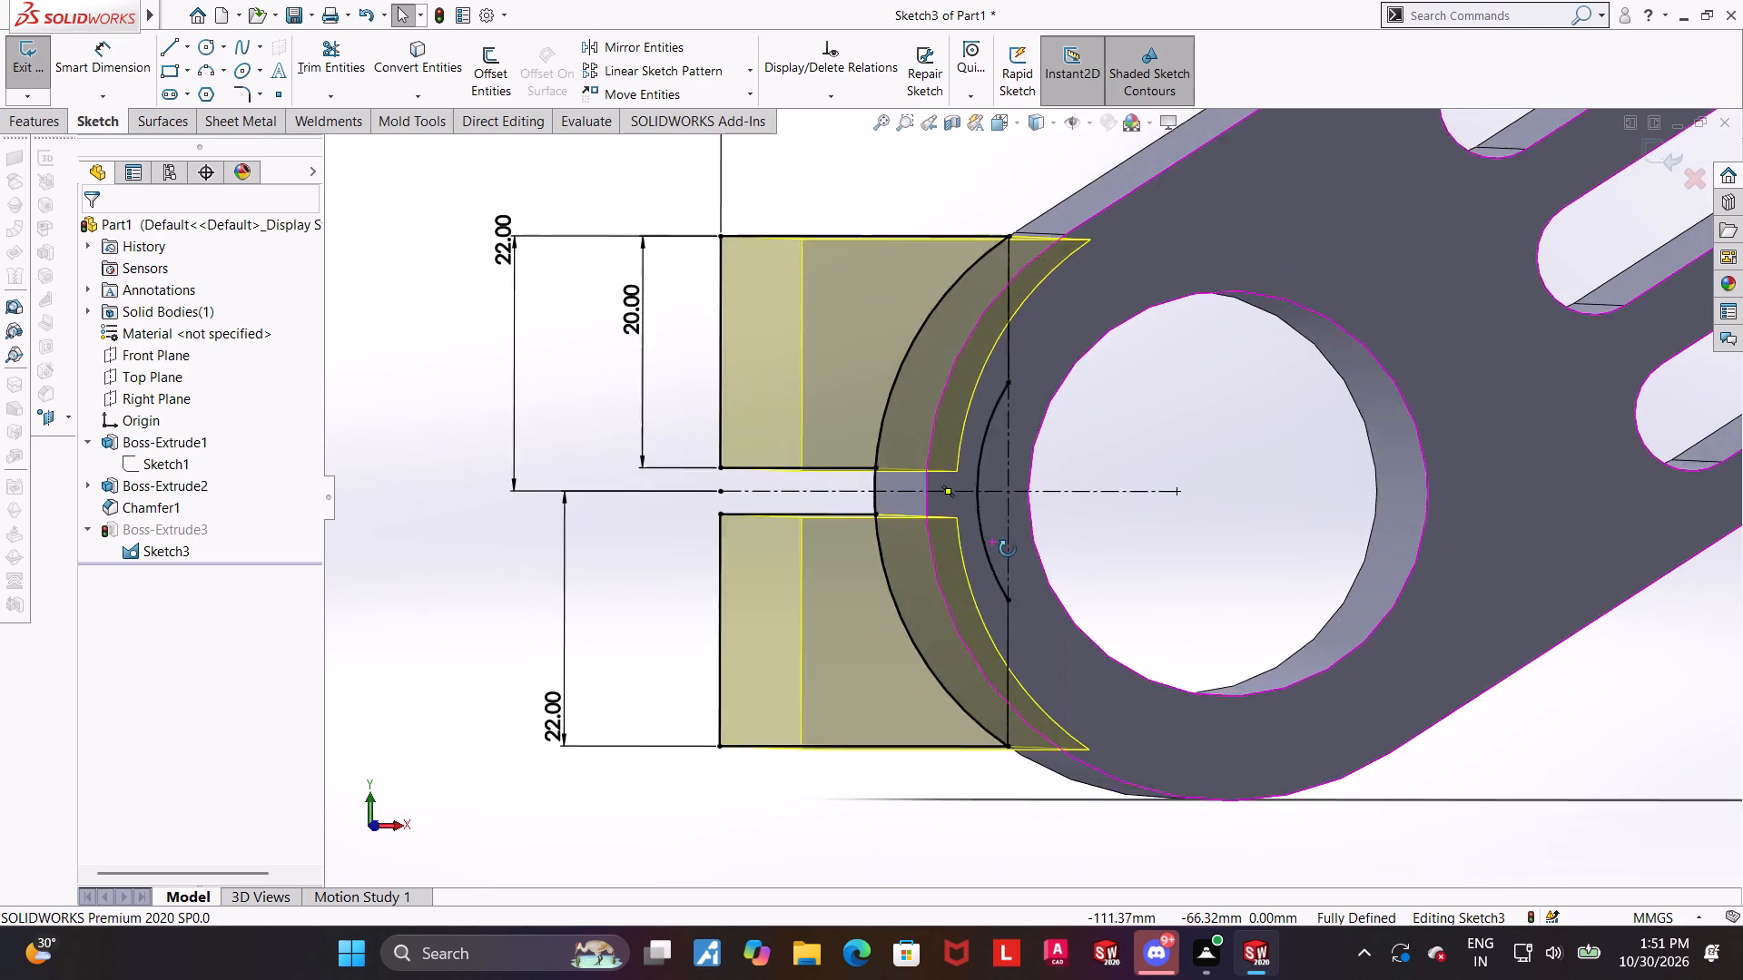
{"action": "middle_click_drag", "start_coordinate": [1008, 549], "coordinate": [1001, 561]}
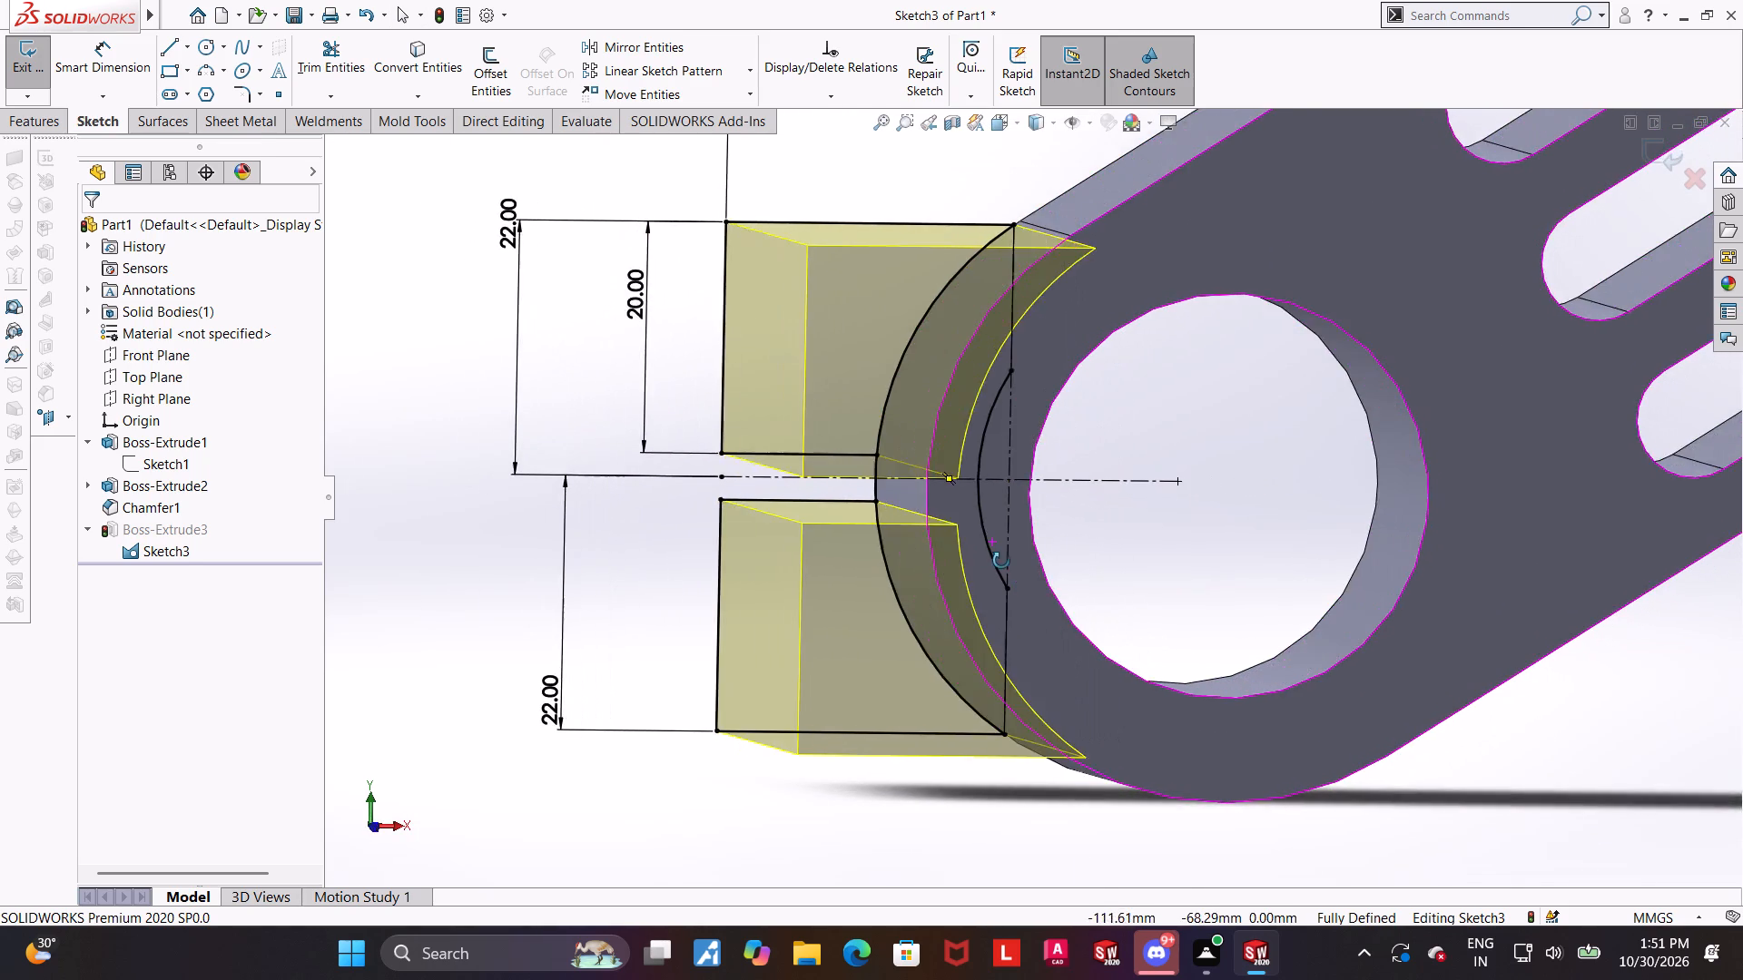
{"action": "middle_click_drag", "start_coordinate": [1001, 561], "coordinate": [976, 555]}
{"action": "scroll", "coordinate": [996, 522], "scroll_direction": "down", "scroll_amount": 4}
{"action": "scroll", "coordinate": [990, 498], "scroll_direction": "up", "scroll_amount": 3}
{"action": "middle_click_drag", "start_coordinate": [990, 497], "coordinate": [1009, 506]}
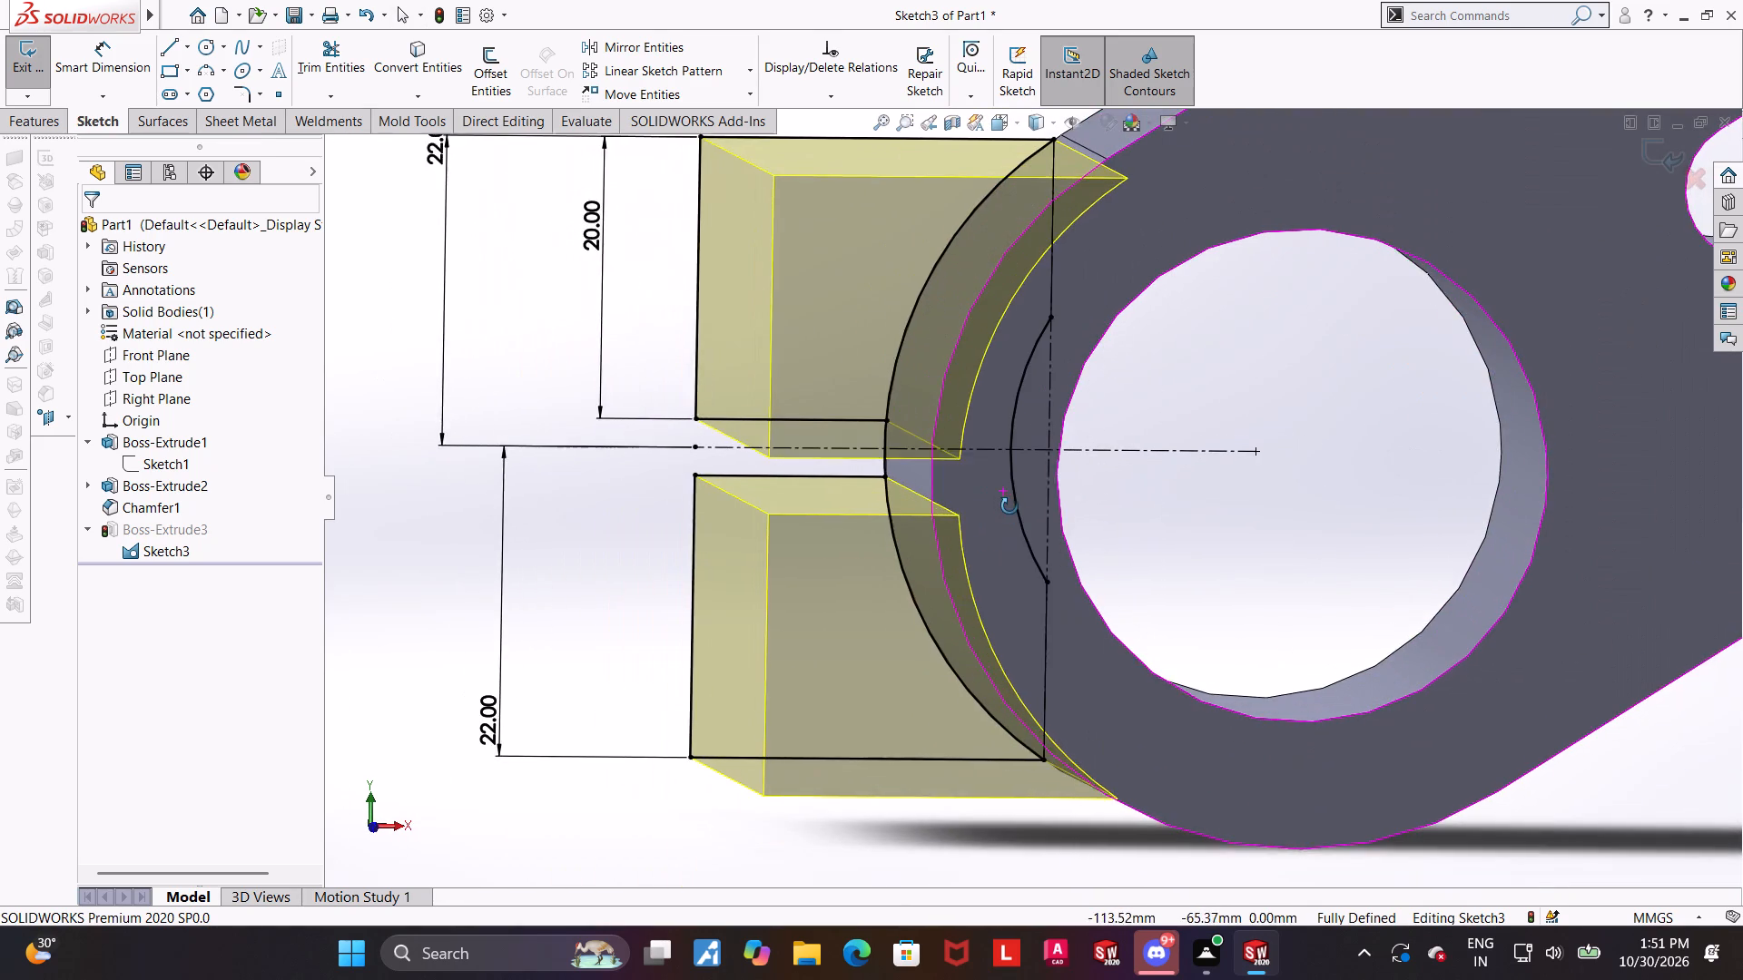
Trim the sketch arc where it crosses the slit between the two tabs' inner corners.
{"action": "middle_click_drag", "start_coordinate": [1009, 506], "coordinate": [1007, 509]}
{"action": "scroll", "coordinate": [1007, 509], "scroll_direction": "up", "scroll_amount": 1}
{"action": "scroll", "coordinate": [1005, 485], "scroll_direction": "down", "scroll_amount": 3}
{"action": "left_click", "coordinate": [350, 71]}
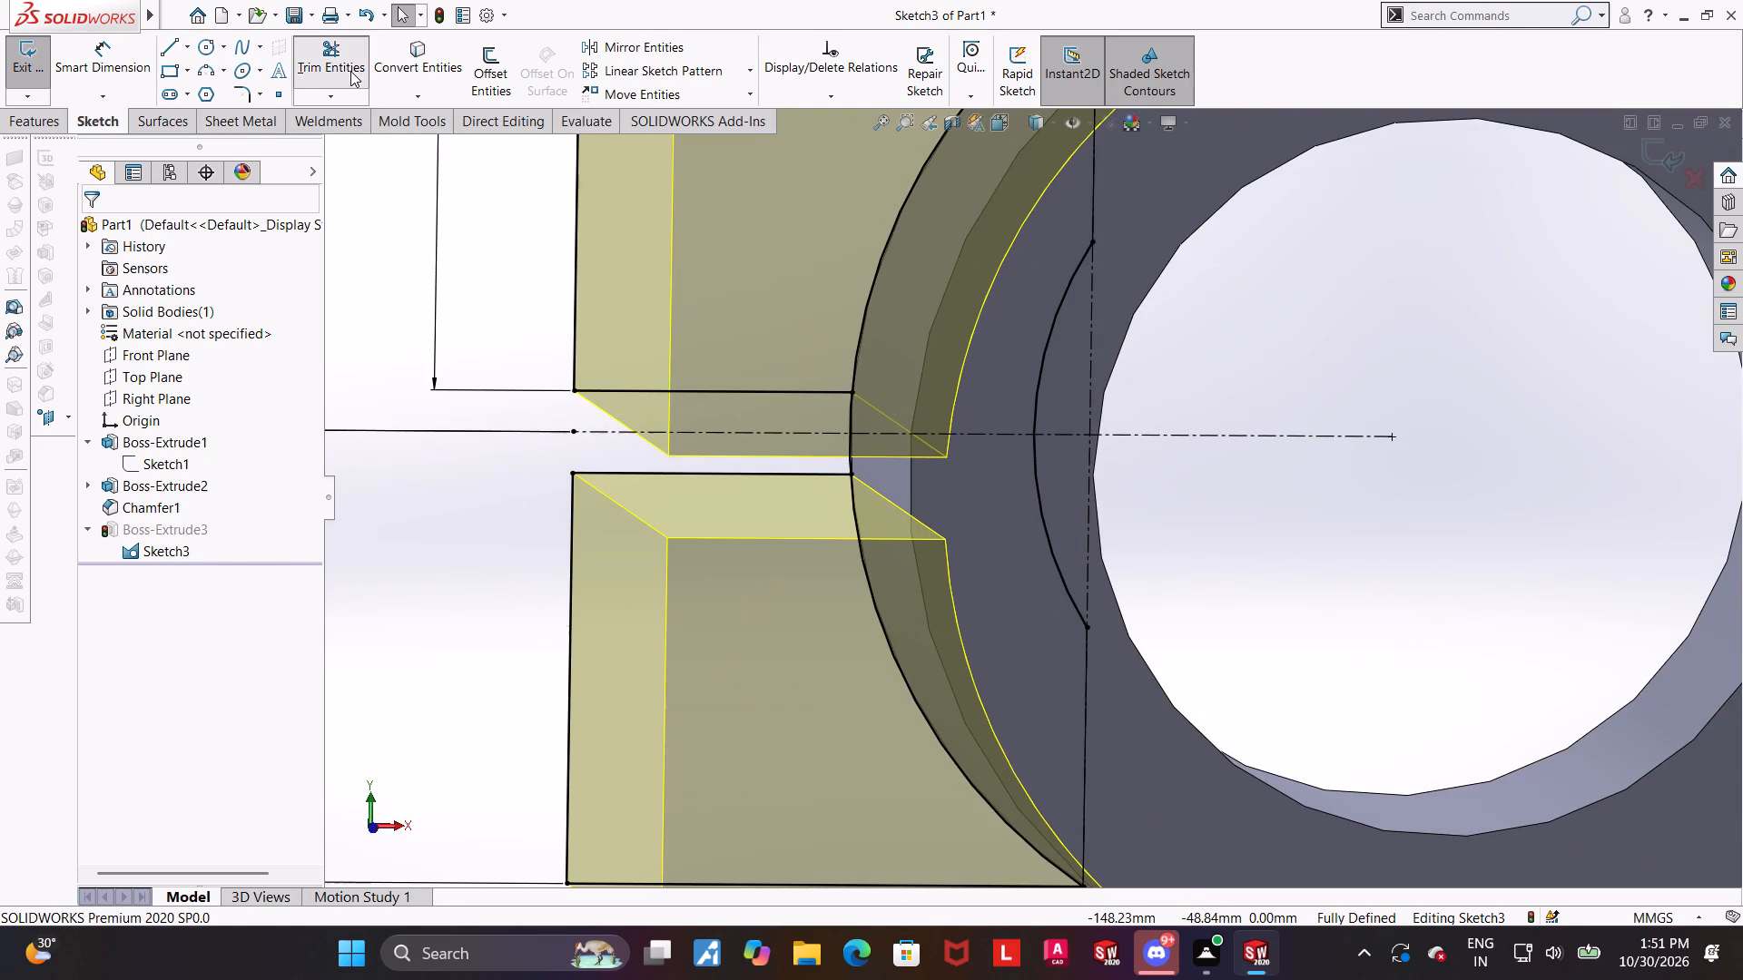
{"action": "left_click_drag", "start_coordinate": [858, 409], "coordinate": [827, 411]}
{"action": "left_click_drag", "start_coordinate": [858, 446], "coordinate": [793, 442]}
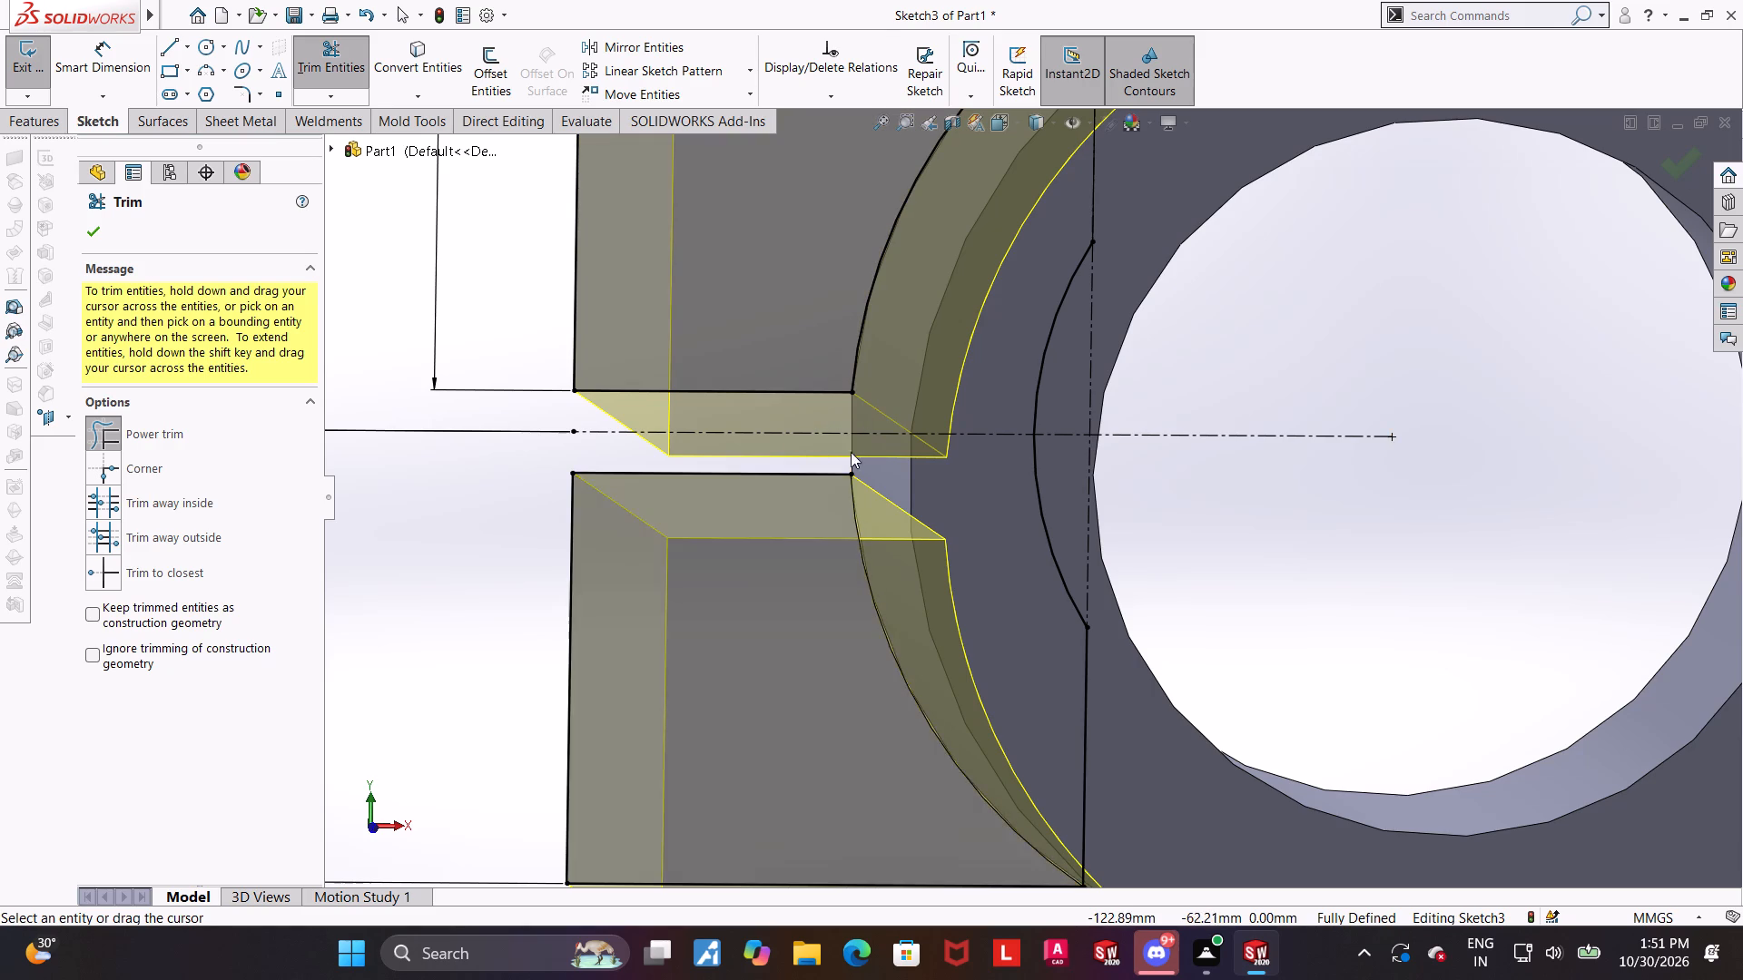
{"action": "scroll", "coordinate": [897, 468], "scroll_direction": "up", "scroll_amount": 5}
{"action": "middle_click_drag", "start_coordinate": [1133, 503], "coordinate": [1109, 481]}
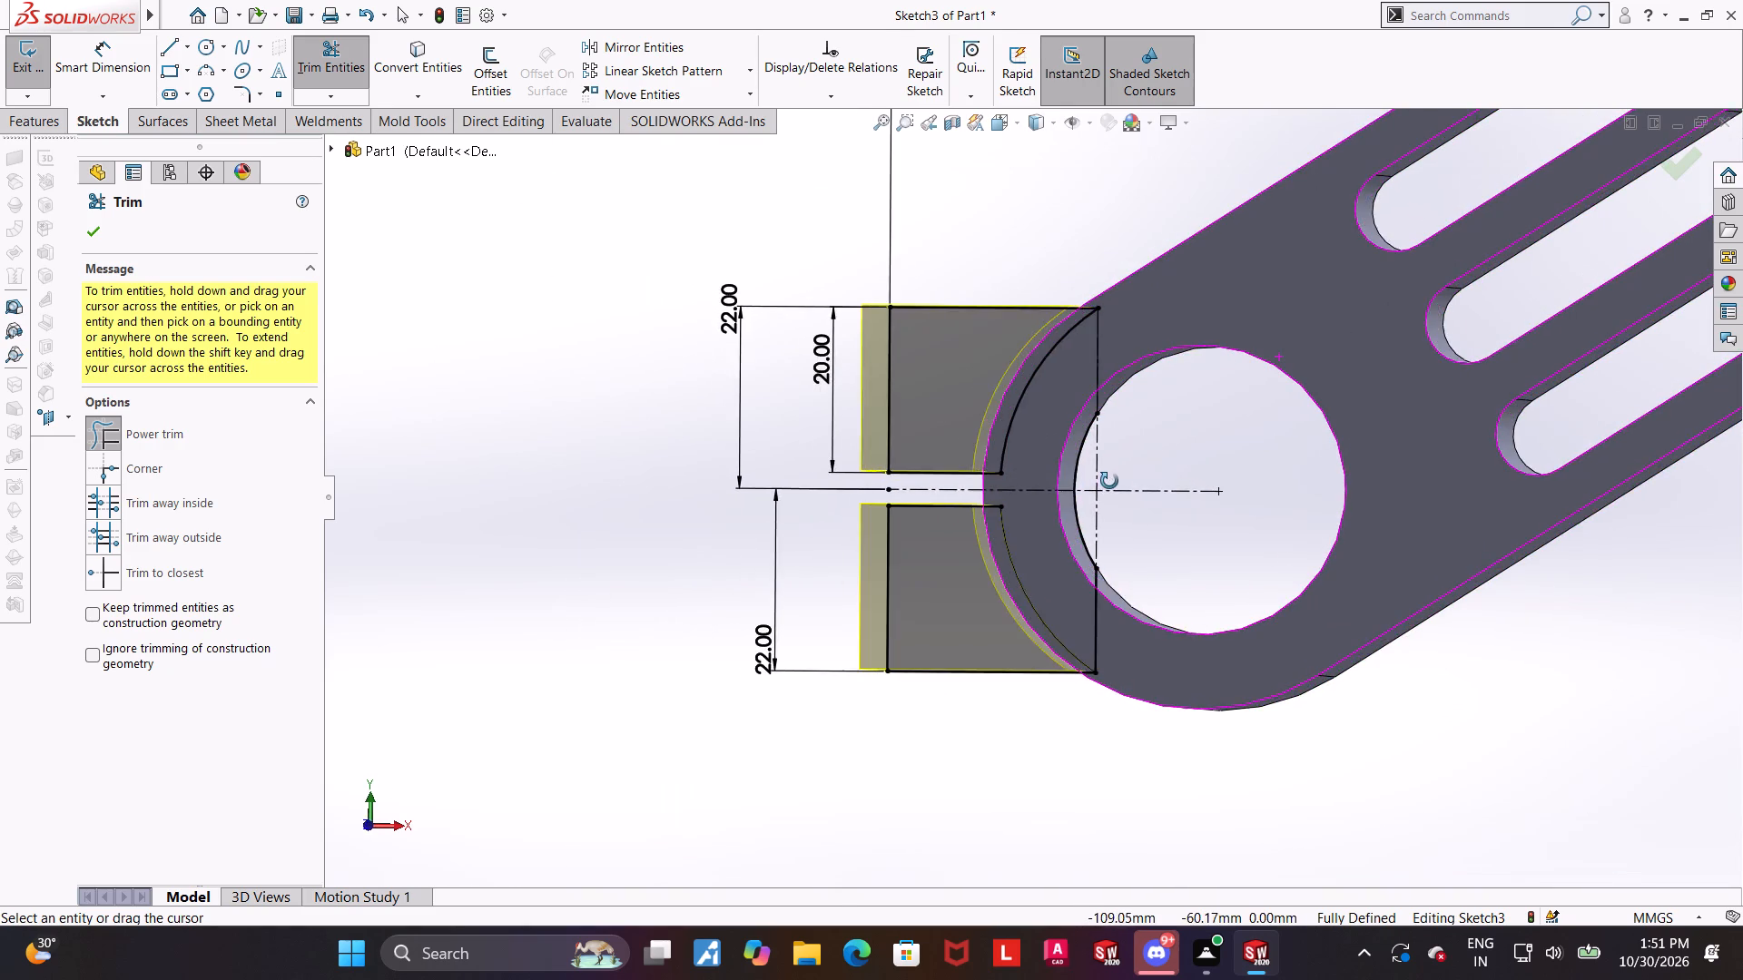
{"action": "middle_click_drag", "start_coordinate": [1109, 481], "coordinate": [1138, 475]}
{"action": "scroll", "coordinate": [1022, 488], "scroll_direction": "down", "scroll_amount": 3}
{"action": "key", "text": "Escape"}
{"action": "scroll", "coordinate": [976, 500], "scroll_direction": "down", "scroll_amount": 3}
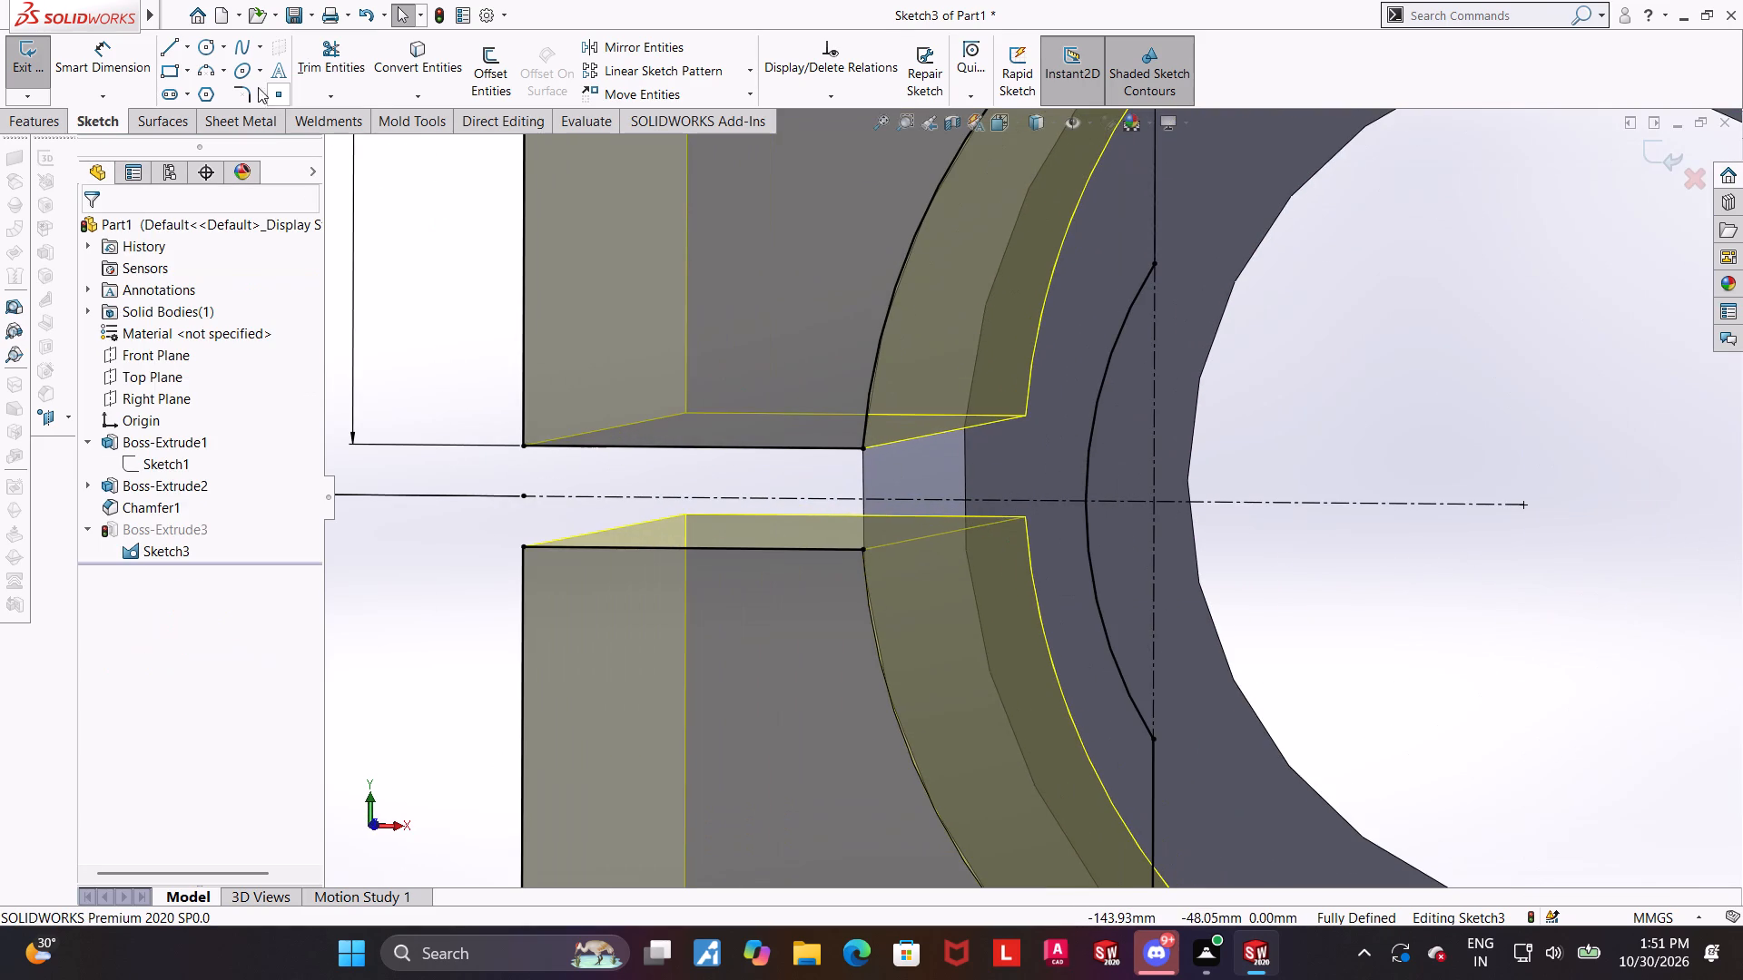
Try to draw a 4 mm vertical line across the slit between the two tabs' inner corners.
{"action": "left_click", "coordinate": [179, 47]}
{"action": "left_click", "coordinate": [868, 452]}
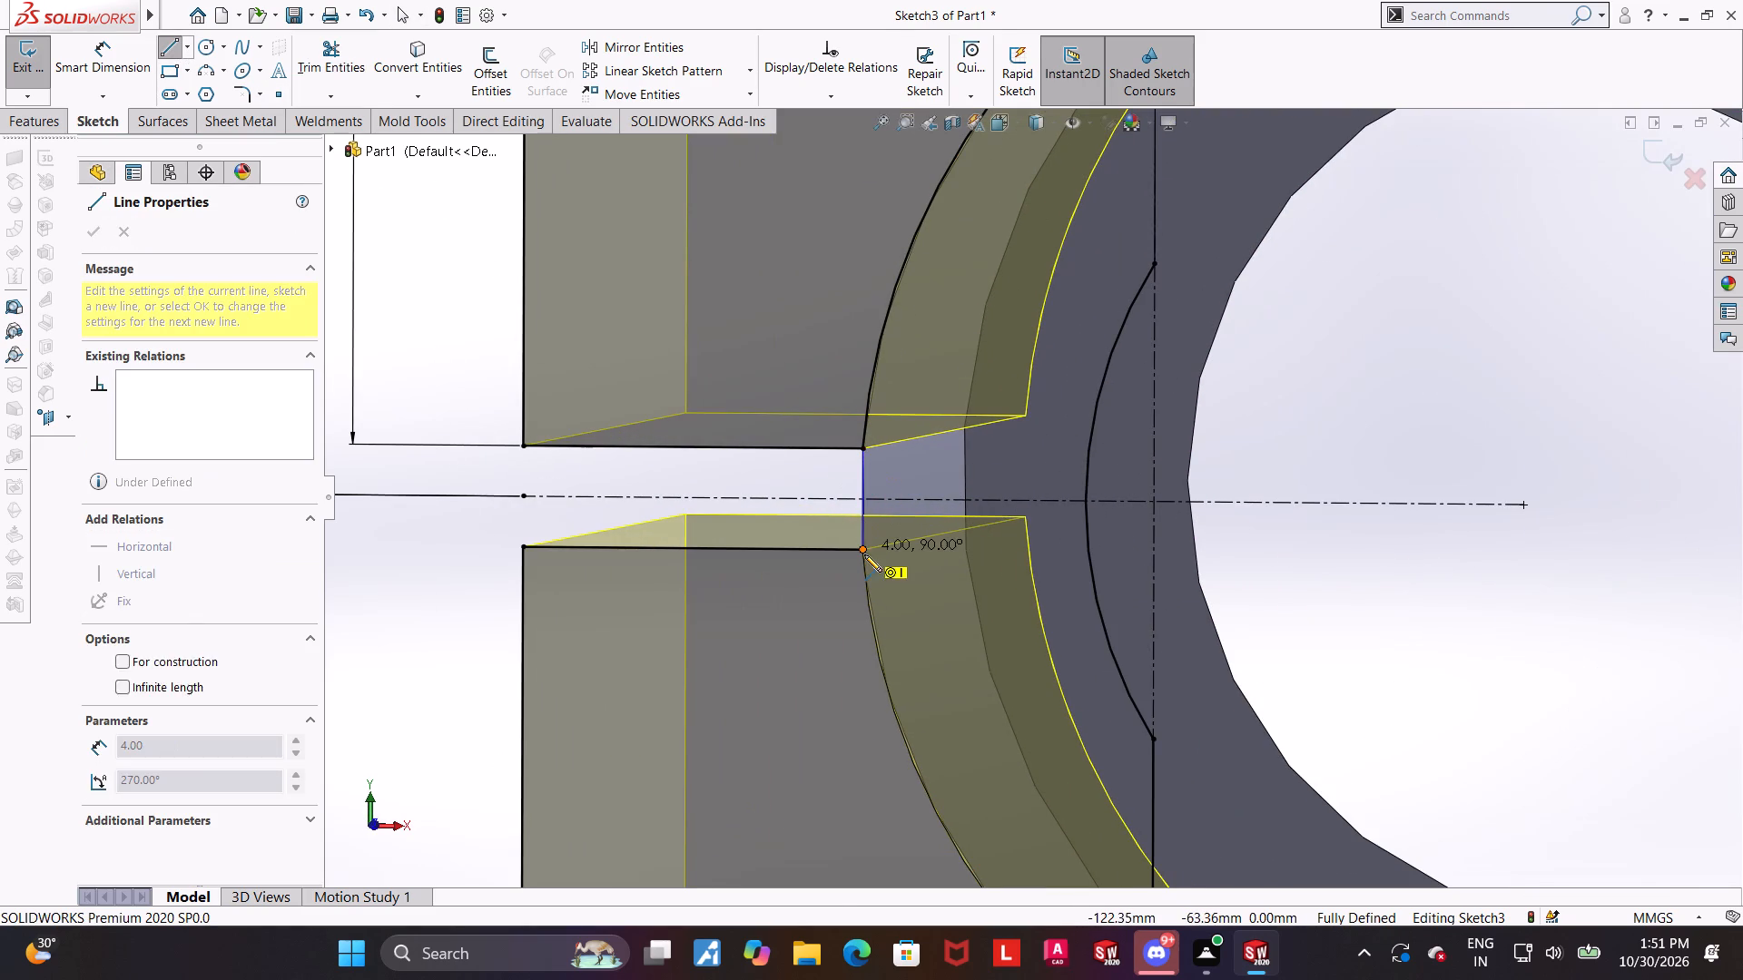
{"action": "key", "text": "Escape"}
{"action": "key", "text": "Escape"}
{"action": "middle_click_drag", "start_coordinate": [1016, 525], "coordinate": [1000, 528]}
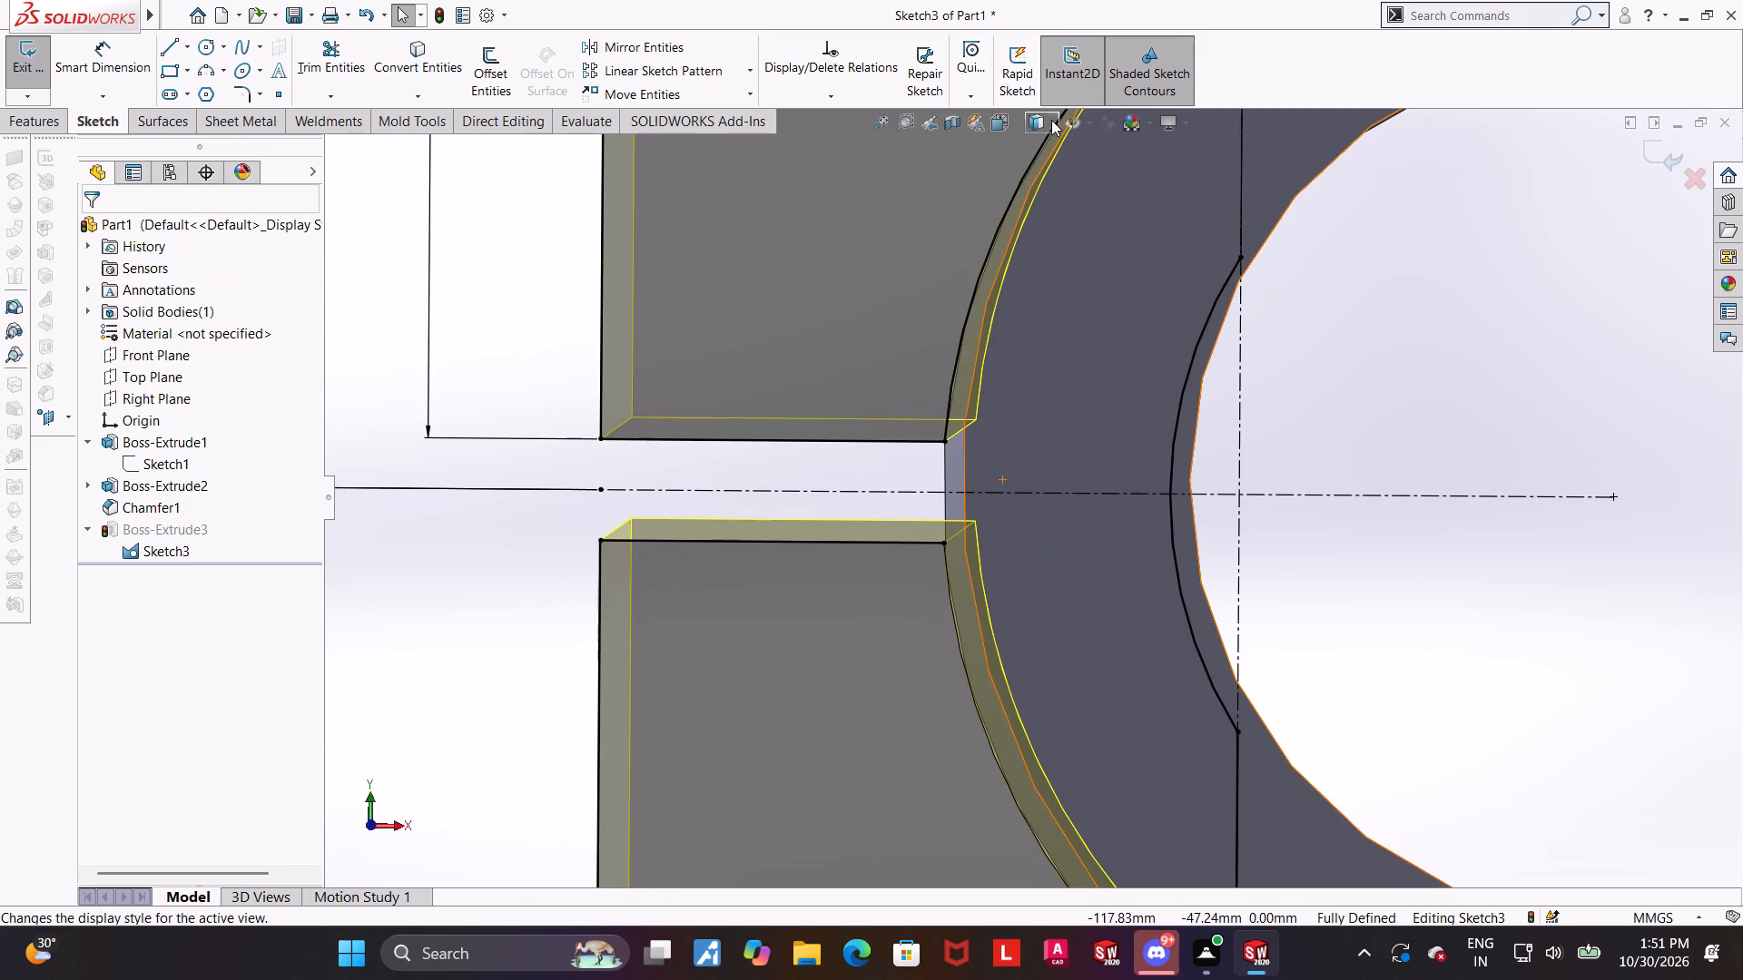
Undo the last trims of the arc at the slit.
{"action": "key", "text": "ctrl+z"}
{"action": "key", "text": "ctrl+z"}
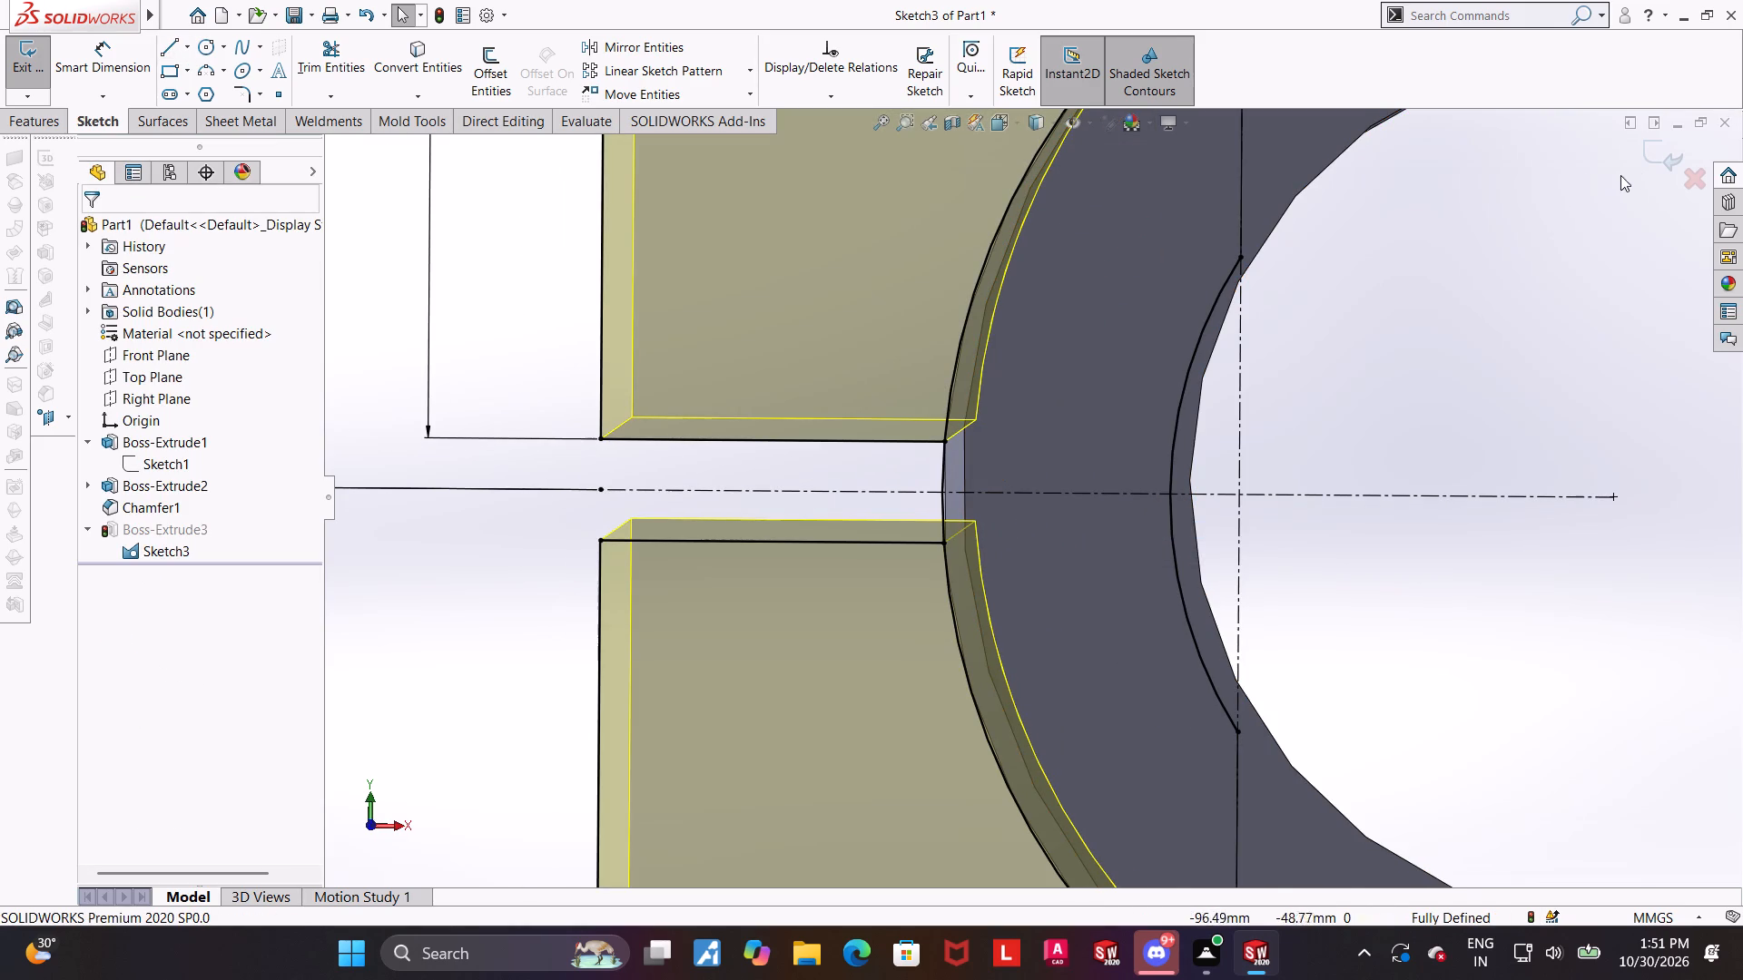
Exit the tab sketch to rebuild the clamp tabs.
{"action": "left_click", "coordinate": [1661, 146]}
{"action": "scroll", "coordinate": [1400, 297], "scroll_direction": "up", "scroll_amount": 4}
{"action": "scroll", "coordinate": [1282, 352], "scroll_direction": "up", "scroll_amount": 1}
{"action": "middle_click_drag", "start_coordinate": [1273, 357], "coordinate": [1294, 400]}
{"action": "middle_click_drag", "start_coordinate": [1302, 460], "coordinate": [1276, 462]}
{"action": "scroll", "coordinate": [1276, 461], "scroll_direction": "up", "scroll_amount": 2}
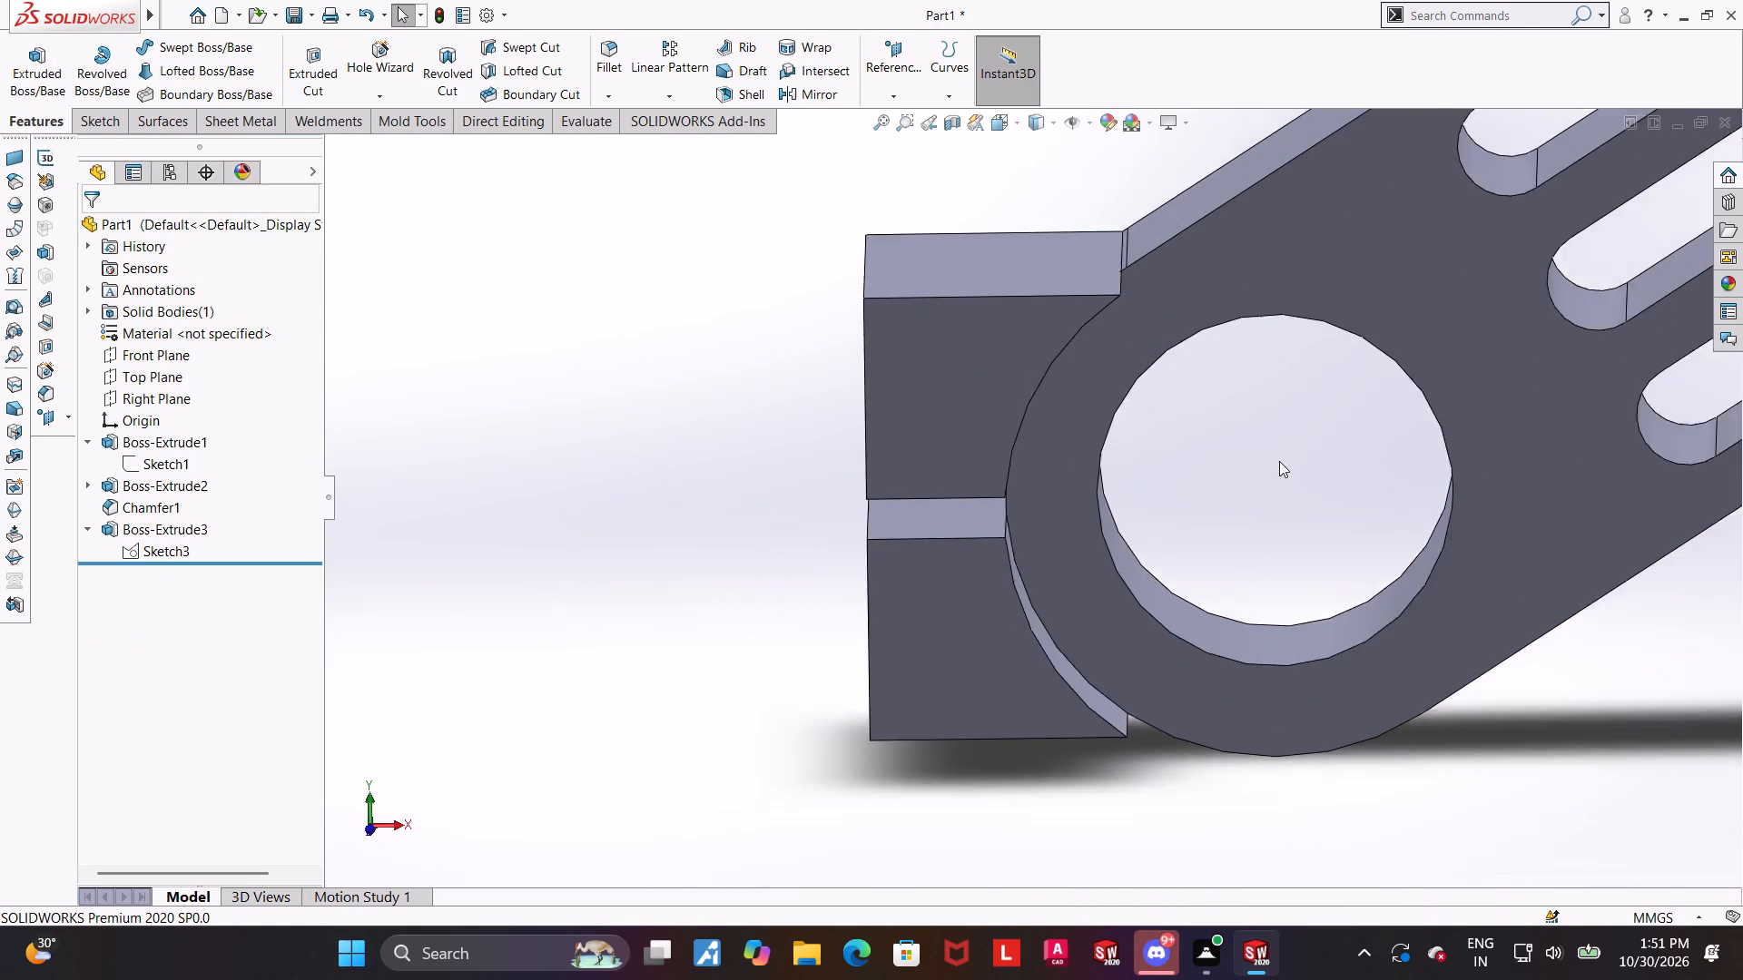
{"action": "scroll", "coordinate": [1279, 461], "scroll_direction": "up", "scroll_amount": 2}
Edit the tab extrusion's selected contours to include the curved region between the tabs and the lower hole.
{"action": "left_click", "coordinate": [133, 530]}
{"action": "left_click", "coordinate": [153, 481]}
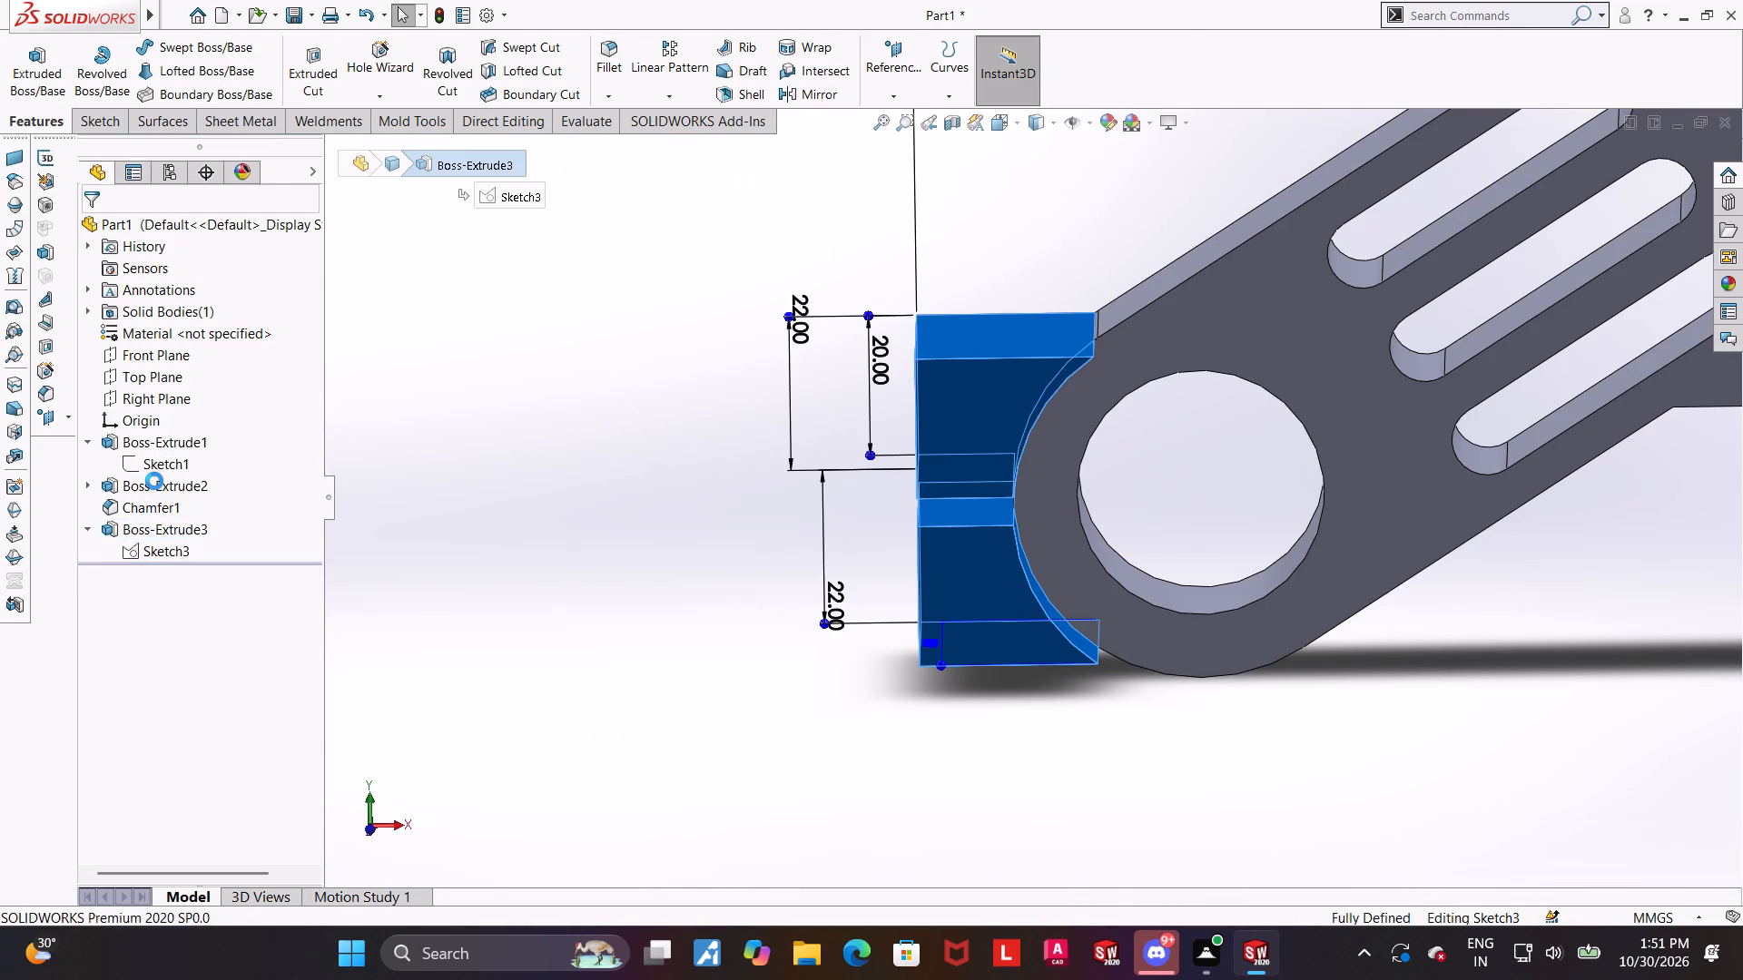
{"action": "middle_click_drag", "start_coordinate": [1155, 514], "coordinate": [1147, 488]}
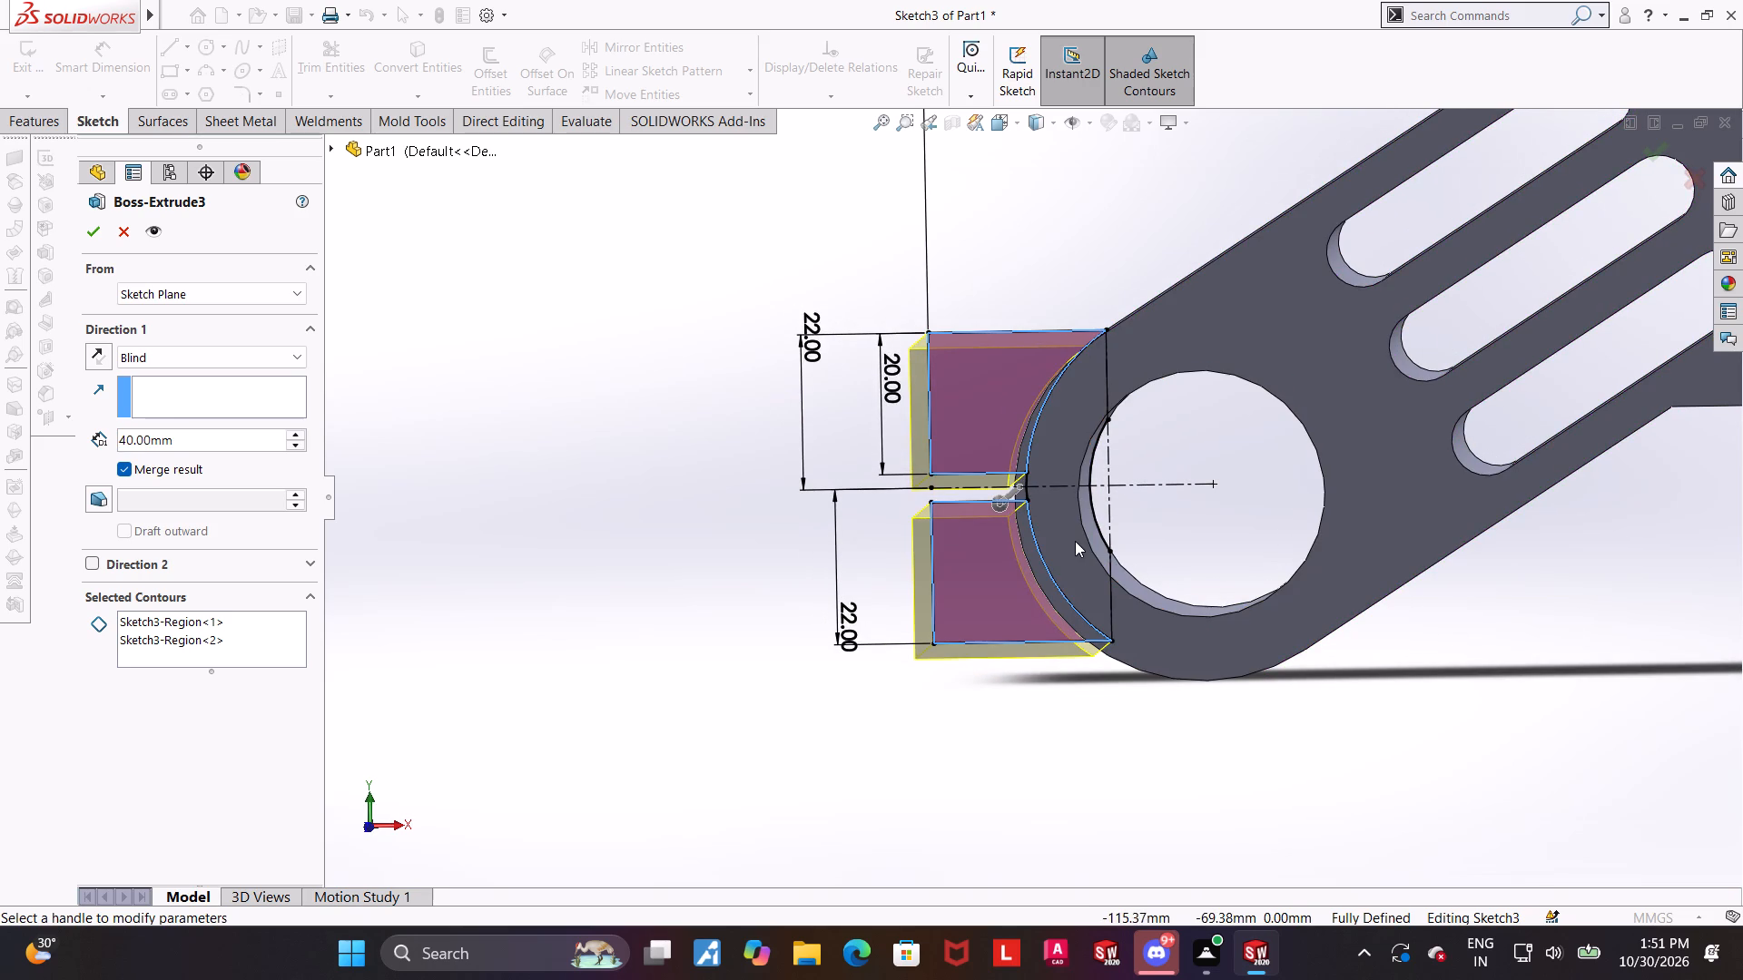
{"action": "left_click", "coordinate": [1075, 541]}
{"action": "left_click", "coordinate": [1062, 414]}
{"action": "double_click", "coordinate": [230, 637]}
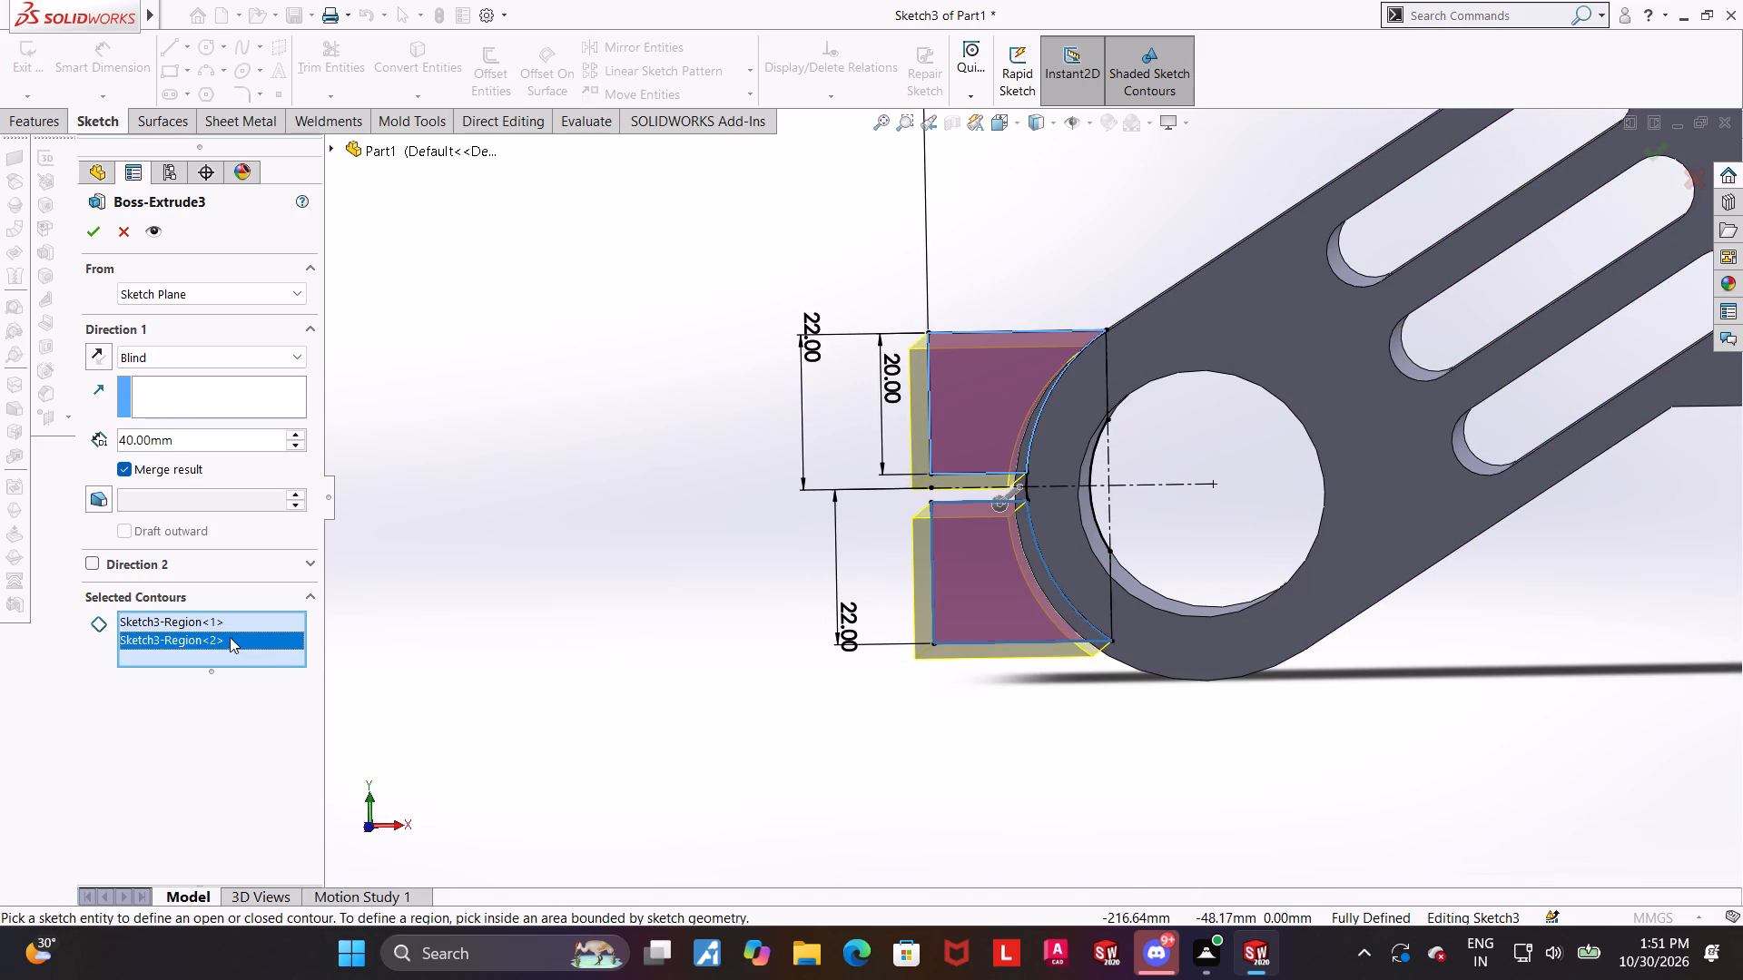
{"action": "double_click", "coordinate": [270, 655]}
{"action": "left_click", "coordinate": [1058, 546]}
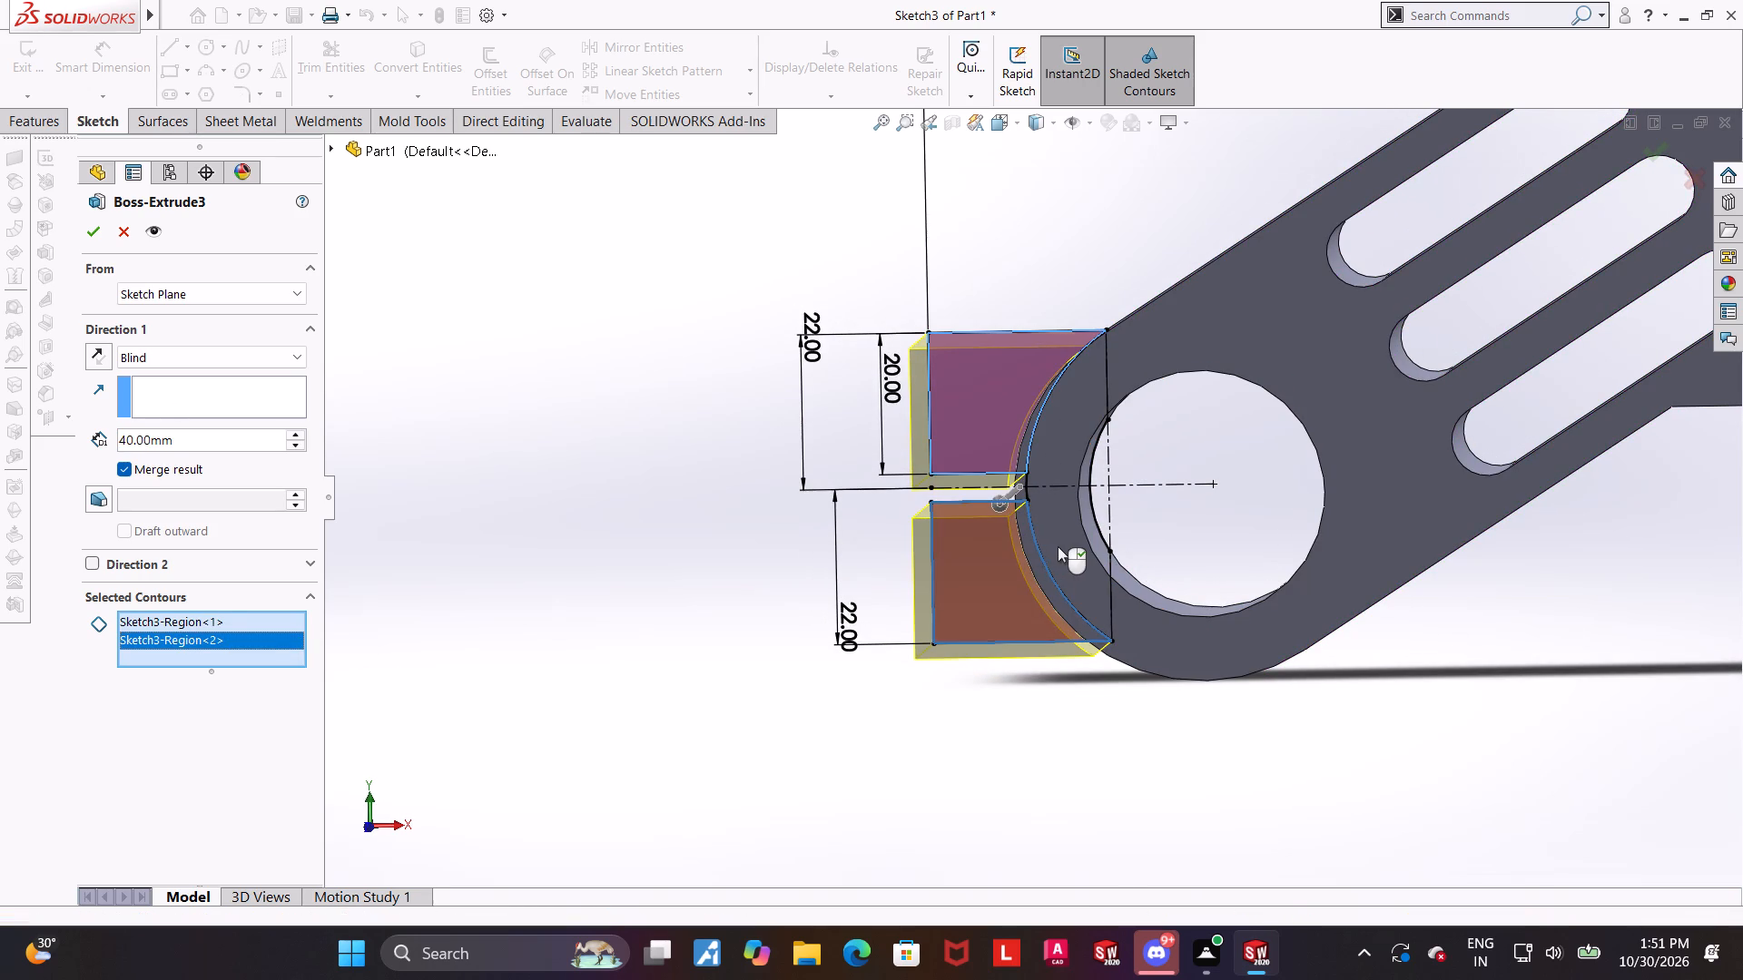
{"action": "middle_click_drag", "start_coordinate": [1176, 471], "coordinate": [1191, 470]}
{"action": "left_click", "coordinate": [91, 231]}
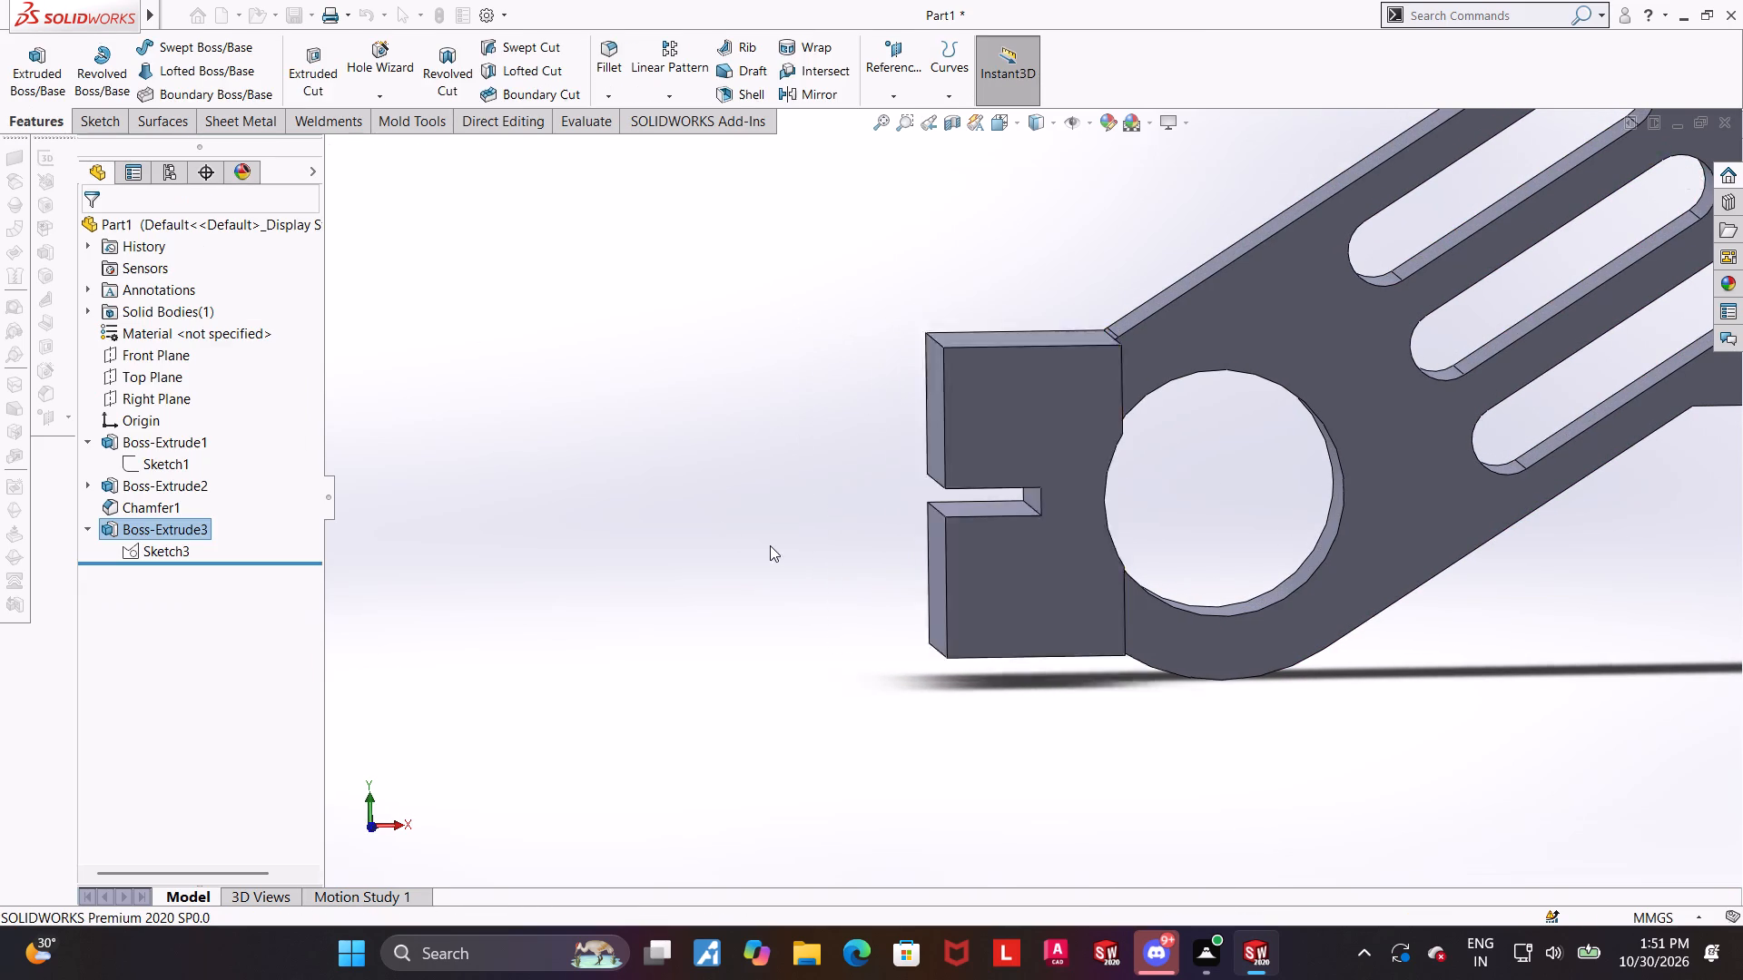
Reopen the tab extrusion's sketch for editing and view it normal to its plane.
{"action": "scroll", "coordinate": [771, 548], "scroll_direction": "up", "scroll_amount": 3}
{"action": "middle_click_drag", "start_coordinate": [847, 547], "coordinate": [803, 554]}
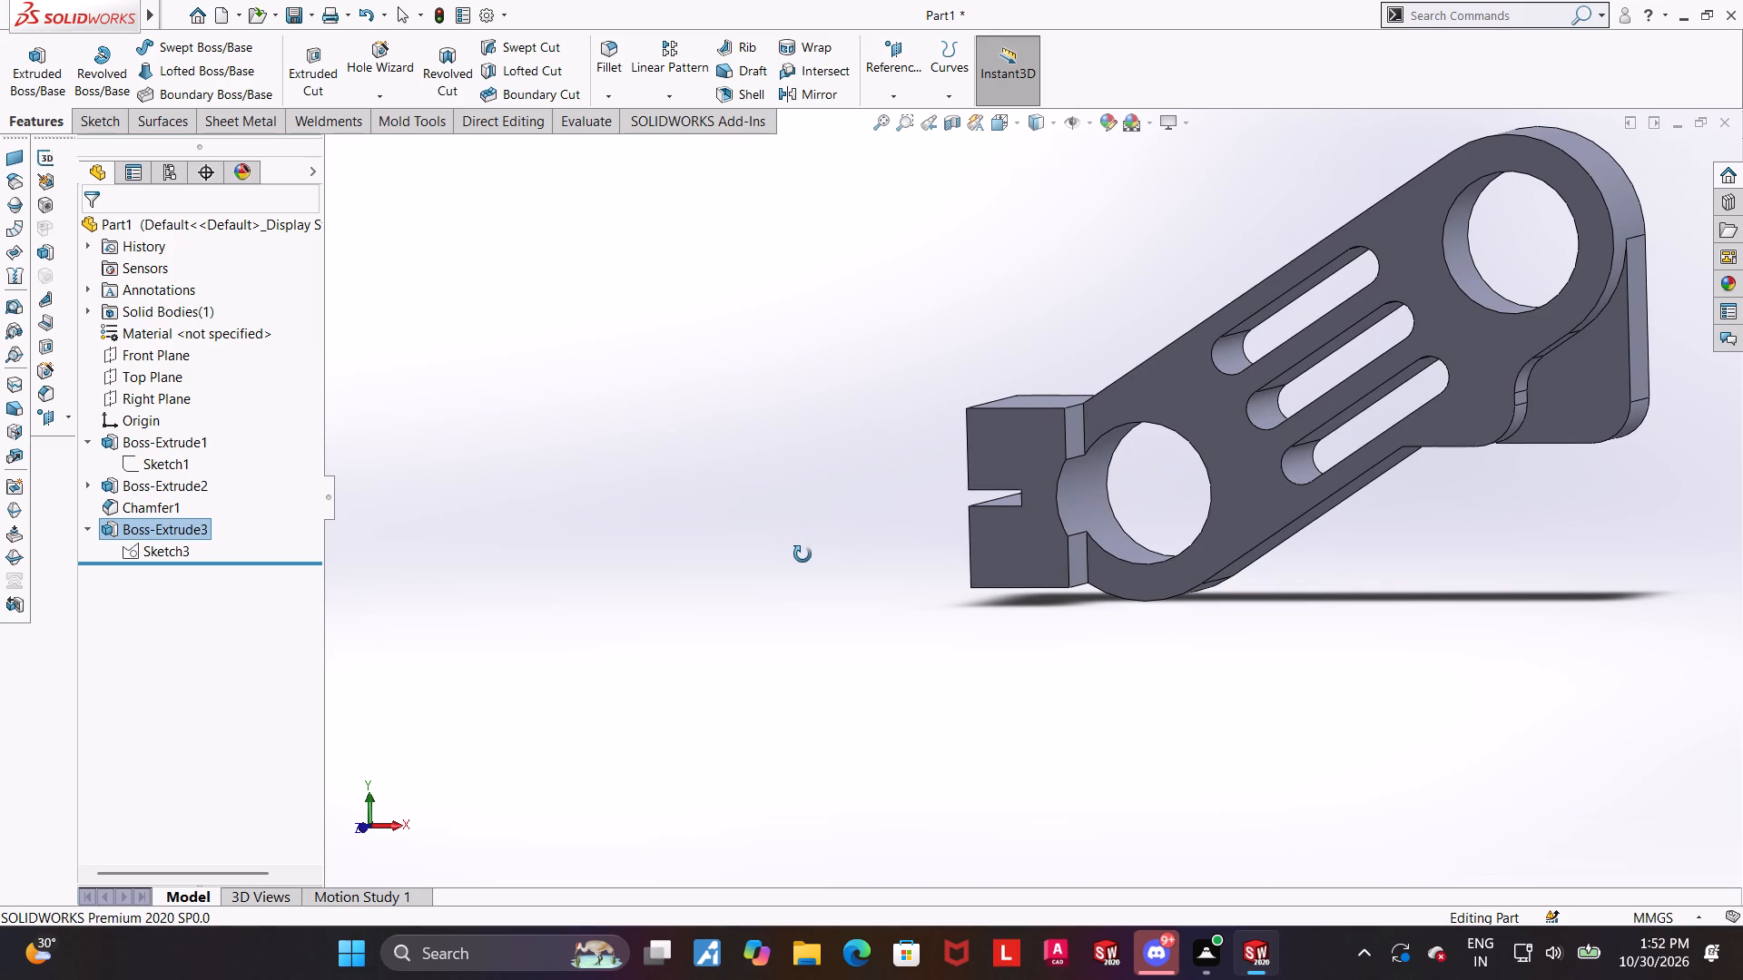
{"action": "middle_click_drag", "start_coordinate": [803, 554], "coordinate": [804, 551]}
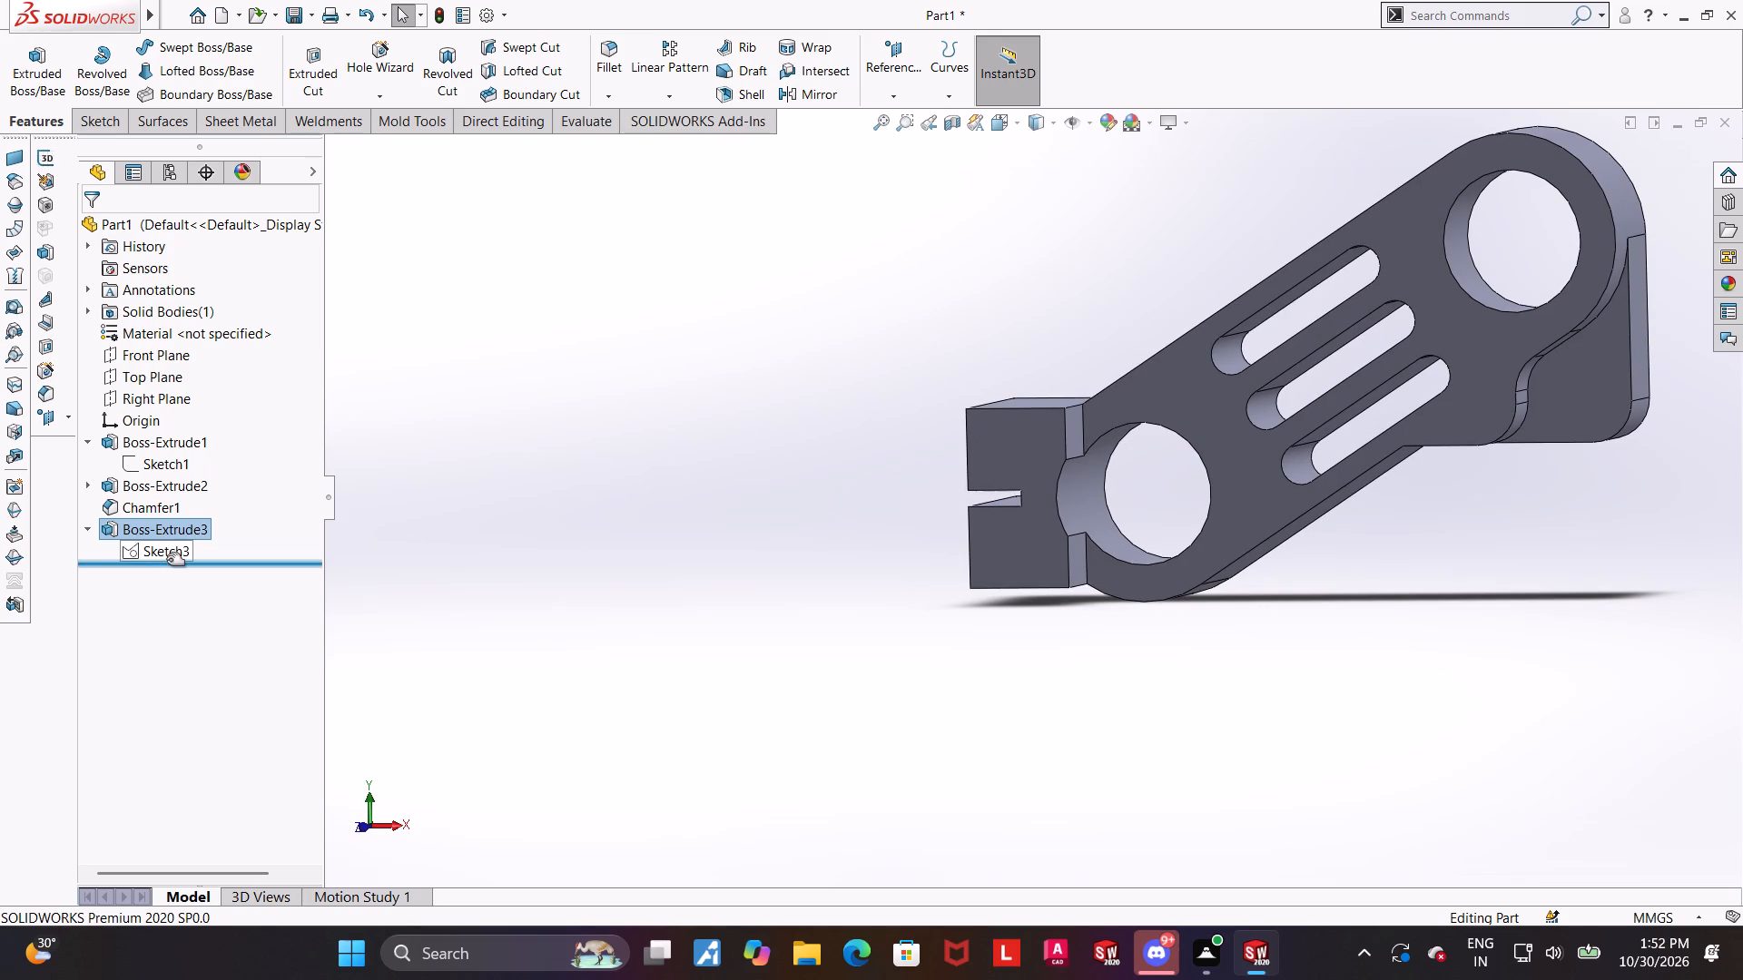
{"action": "left_click", "coordinate": [167, 560]}
{"action": "left_click", "coordinate": [182, 545]}
{"action": "left_click", "coordinate": [199, 498]}
{"action": "left_click", "coordinate": [182, 541]}
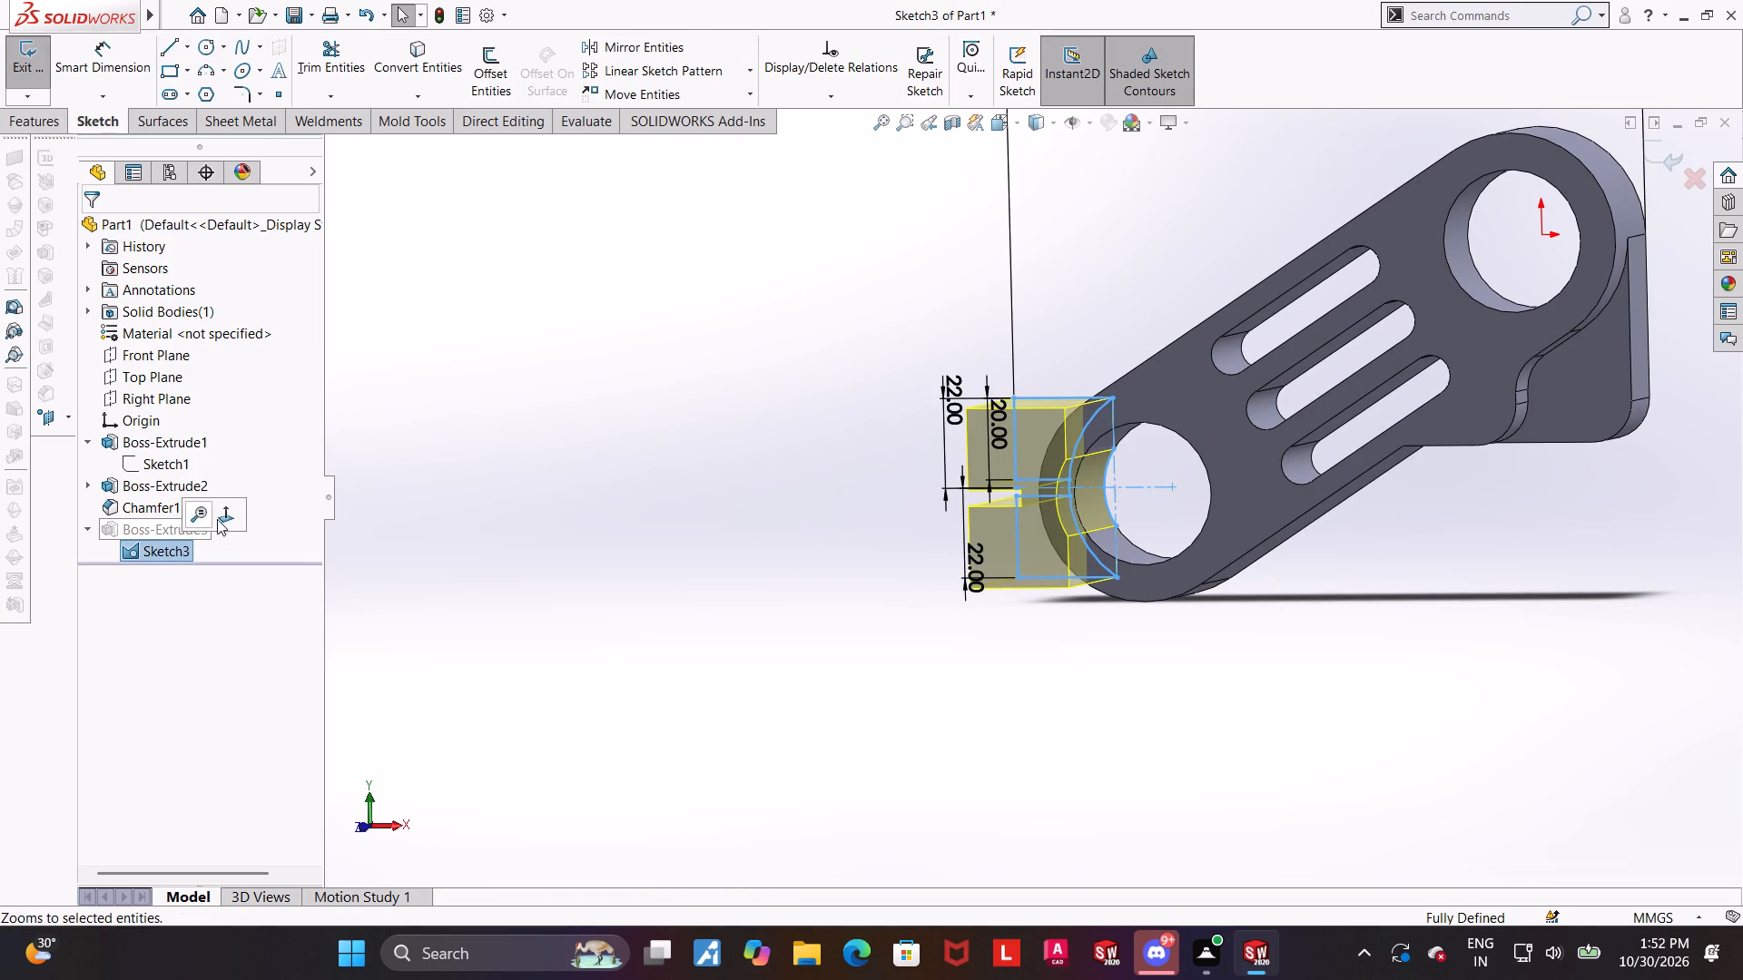
{"action": "left_click", "coordinate": [221, 516]}
{"action": "scroll", "coordinate": [930, 715], "scroll_direction": "up", "scroll_amount": 3}
{"action": "scroll", "coordinate": [929, 709], "scroll_direction": "down", "scroll_amount": 5}
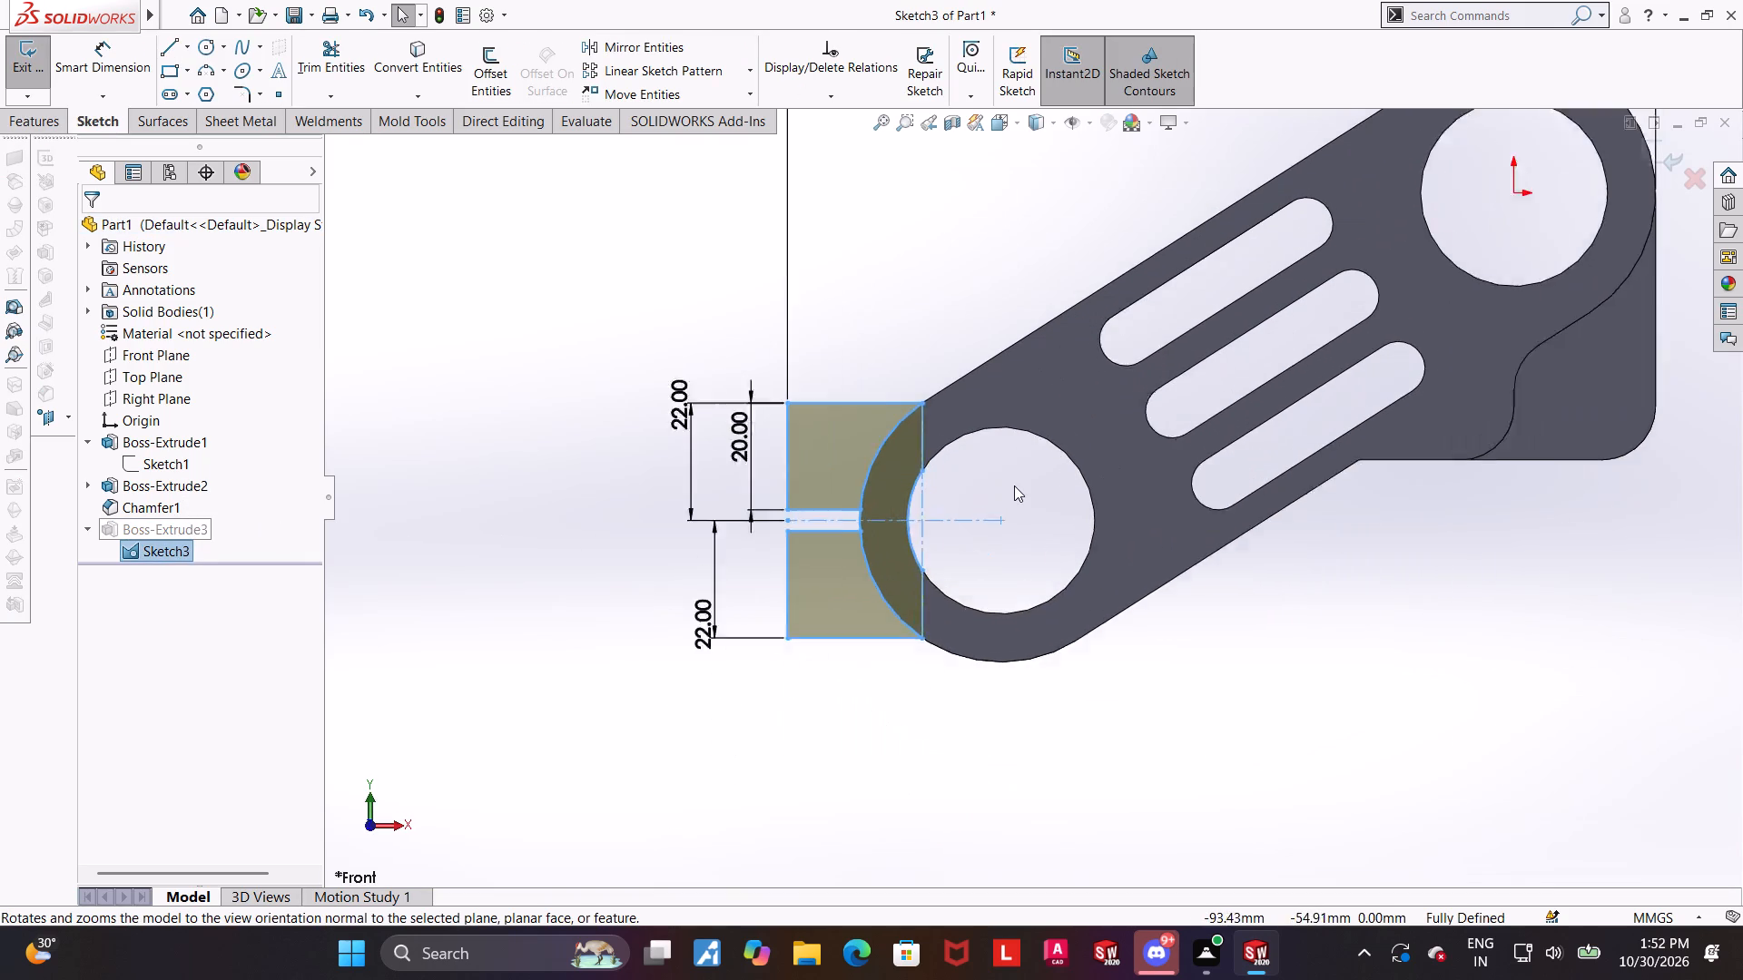
{"action": "scroll", "coordinate": [1014, 485], "scroll_direction": "down", "scroll_amount": 1}
{"action": "key", "text": "Escape"}
{"action": "key", "text": "Escape"}
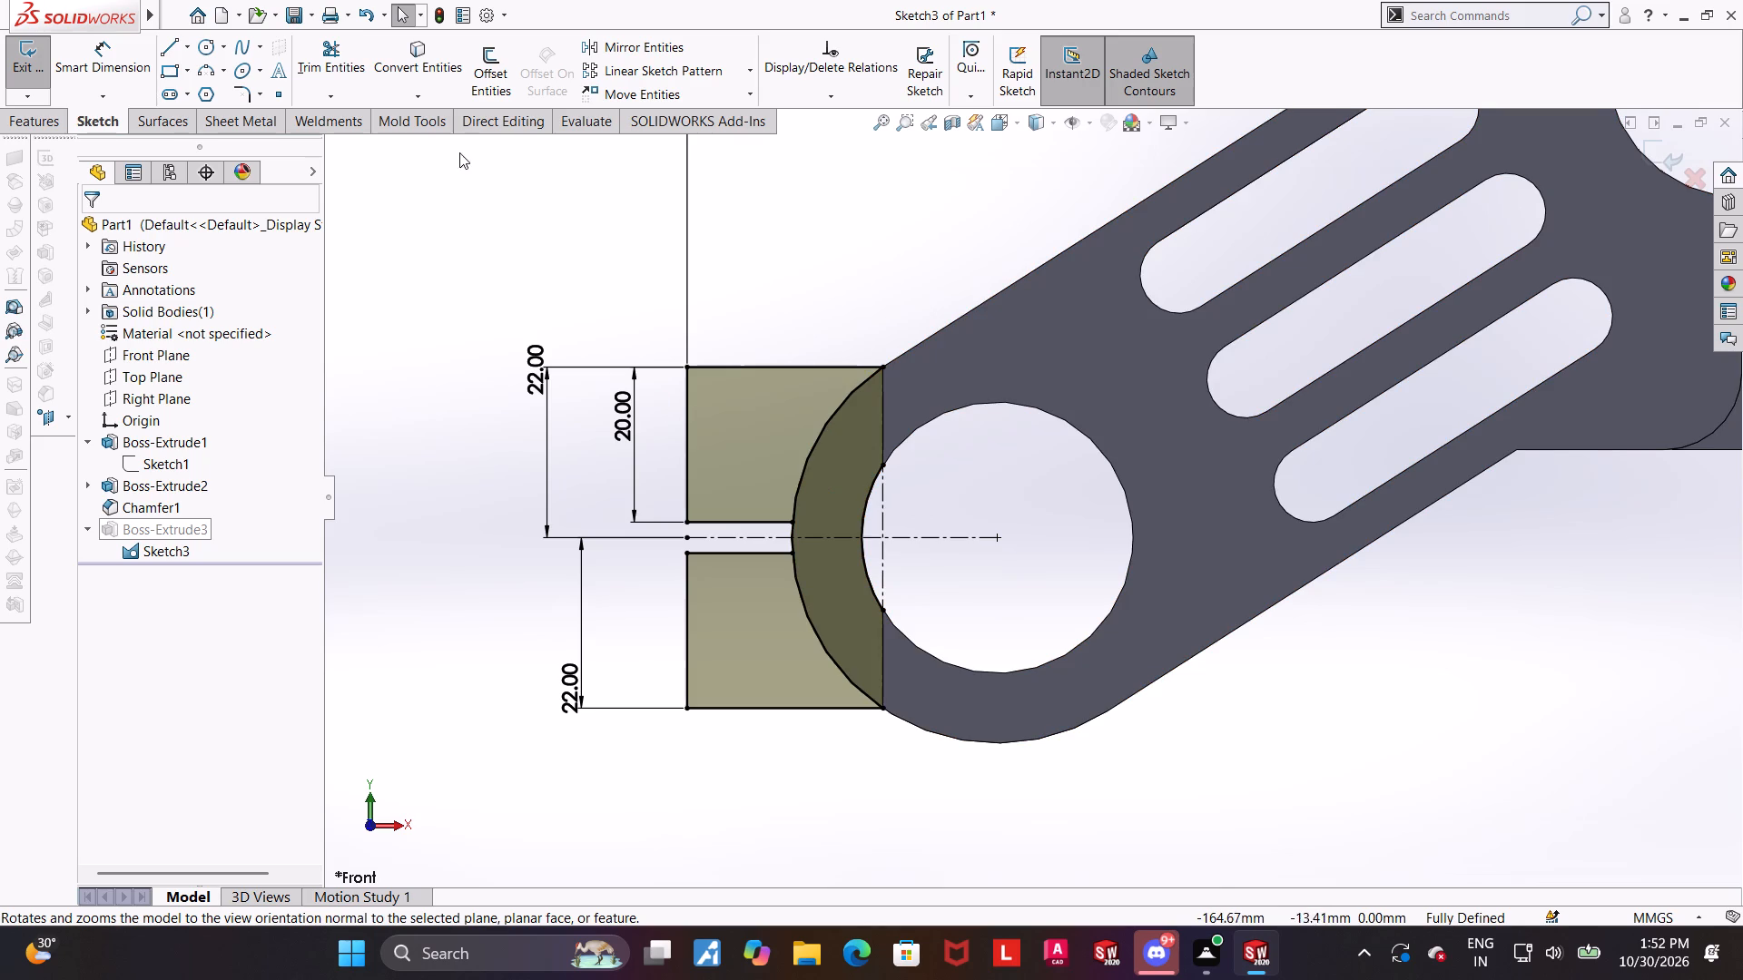
Trim away the hole arc, the vertical construction line and the two vertical solid lines beside the lower hole.
{"action": "left_click", "coordinate": [336, 42]}
{"action": "left_click_drag", "start_coordinate": [896, 521], "coordinate": [846, 468]}
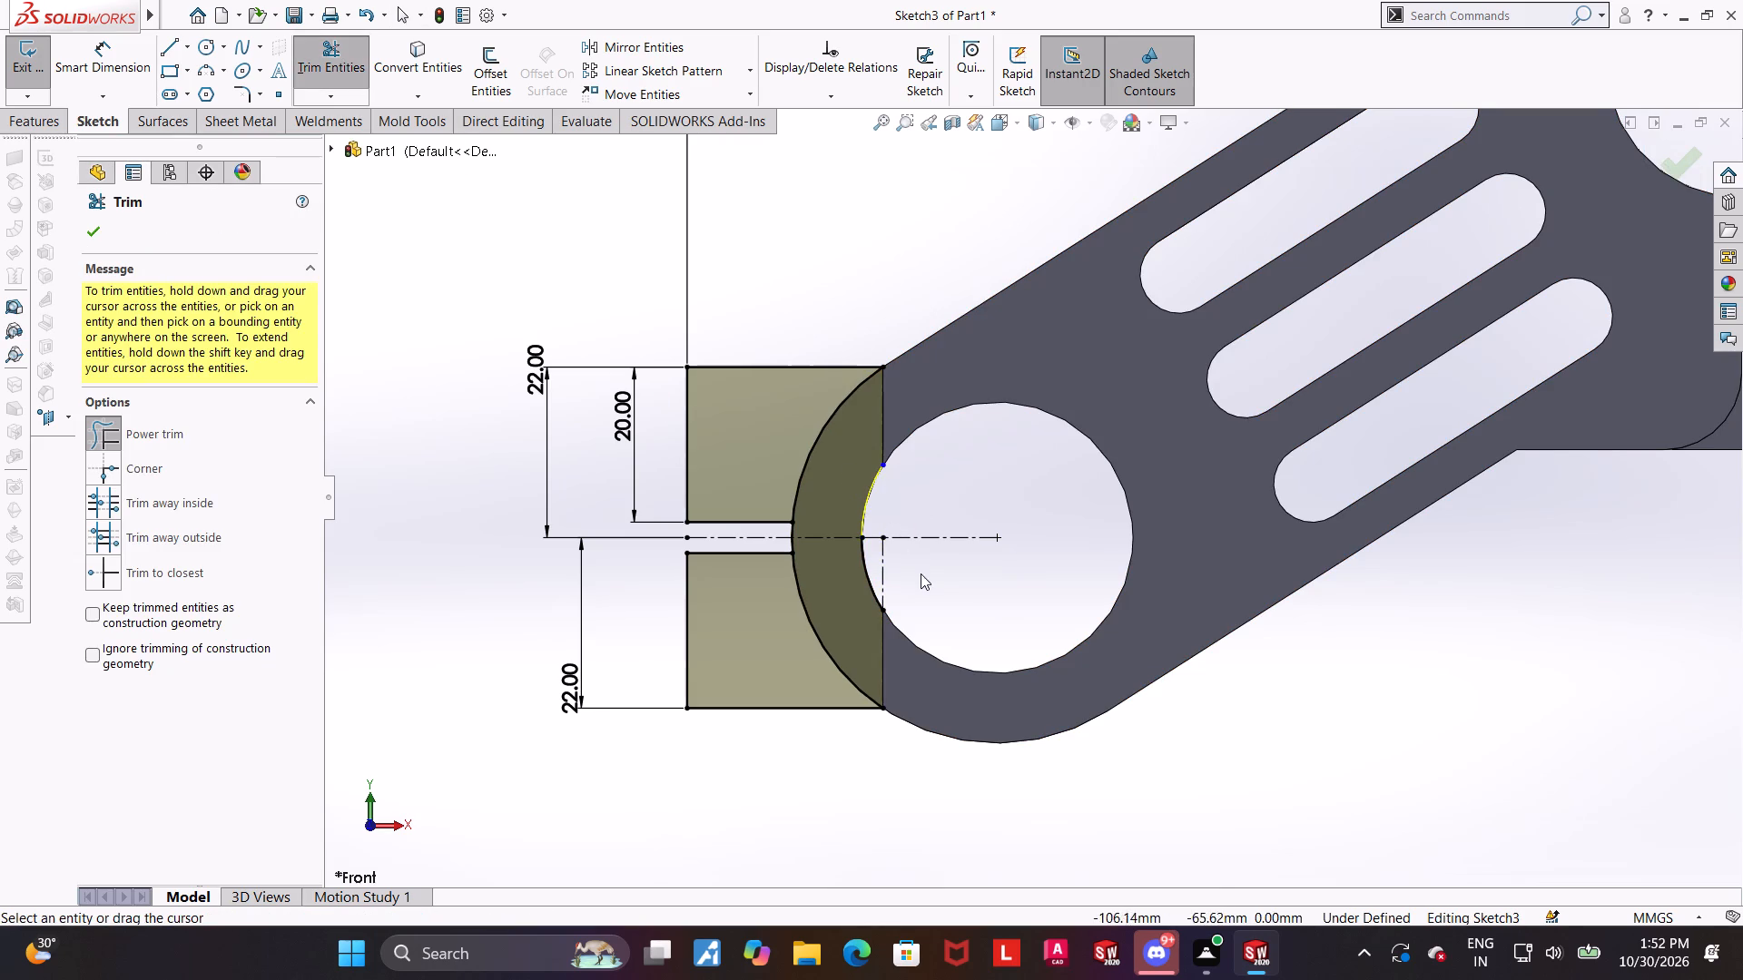
{"action": "left_click_drag", "start_coordinate": [906, 573], "coordinate": [852, 574]}
{"action": "left_click_drag", "start_coordinate": [907, 654], "coordinate": [848, 630]}
{"action": "left_click_drag", "start_coordinate": [931, 426], "coordinate": [834, 427]}
{"action": "key", "text": "Escape"}
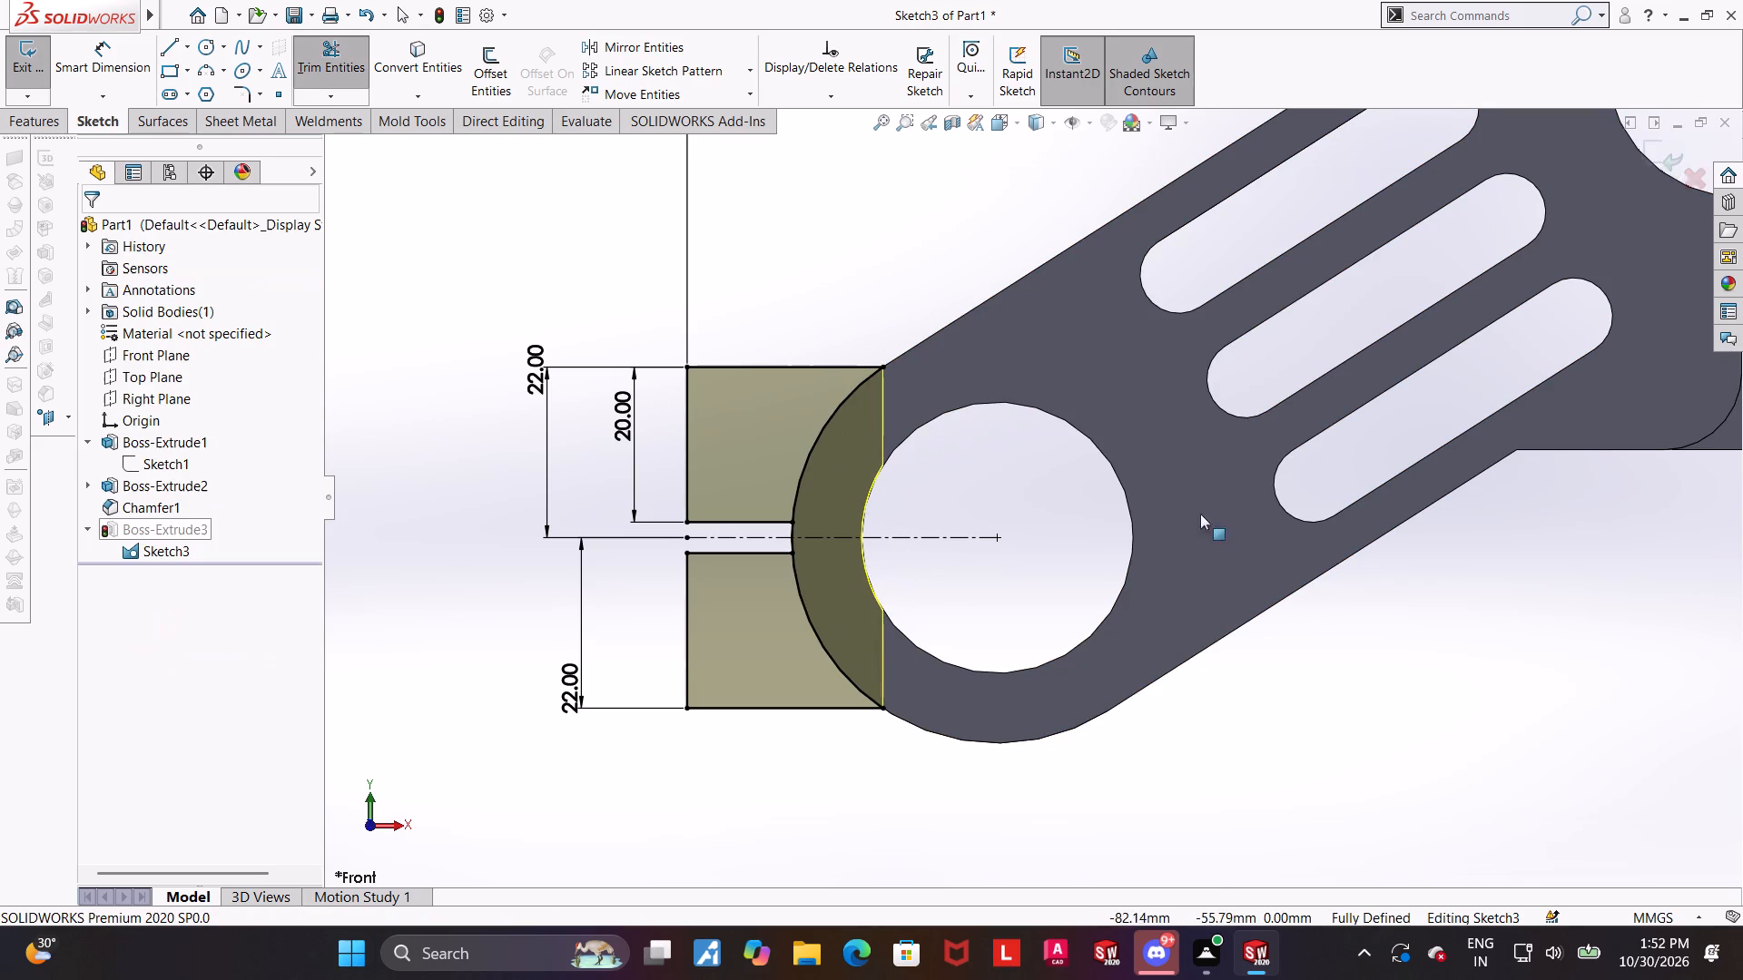
{"action": "key", "text": "Escape"}
Trim away the upper and lower outer arcs bounding the tabs, keeping only the short arc across the slit.
{"action": "scroll", "coordinate": [1291, 567], "scroll_direction": "up", "scroll_amount": 2}
{"action": "scroll", "coordinate": [1108, 522], "scroll_direction": "down", "scroll_amount": 2}
{"action": "left_click", "coordinate": [325, 37]}
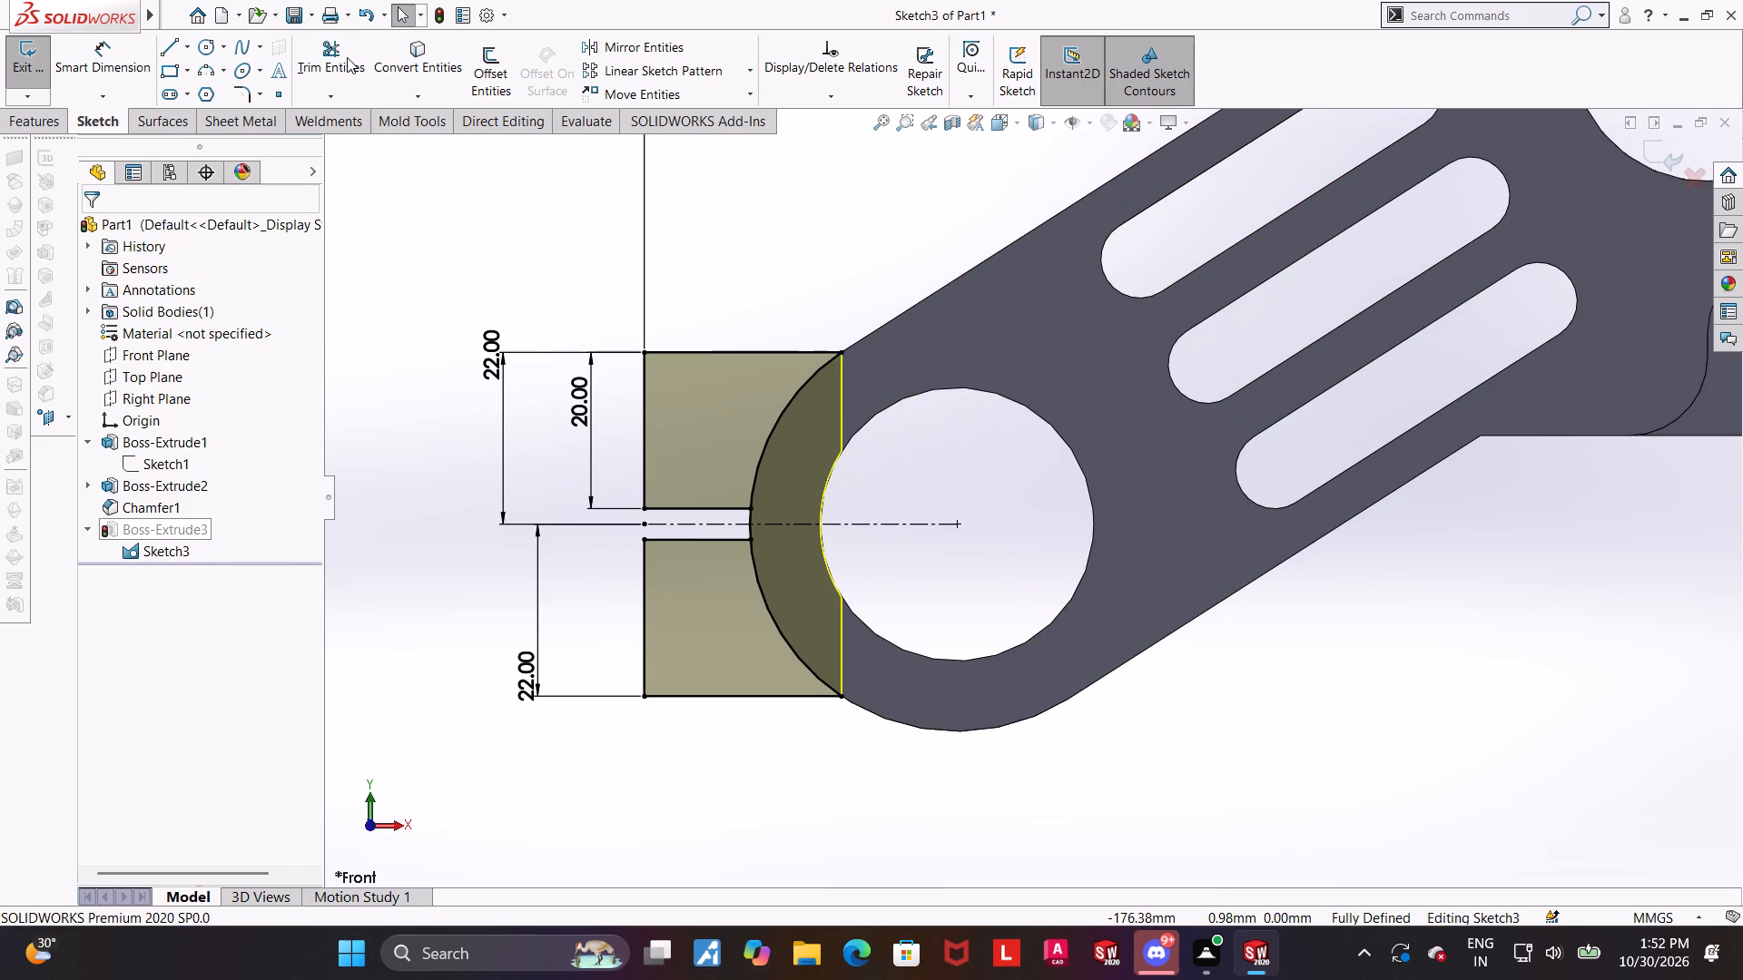
{"action": "left_click", "coordinate": [339, 58]}
{"action": "left_click_drag", "start_coordinate": [840, 422], "coordinate": [761, 393]}
{"action": "left_click_drag", "start_coordinate": [842, 608], "coordinate": [766, 626]}
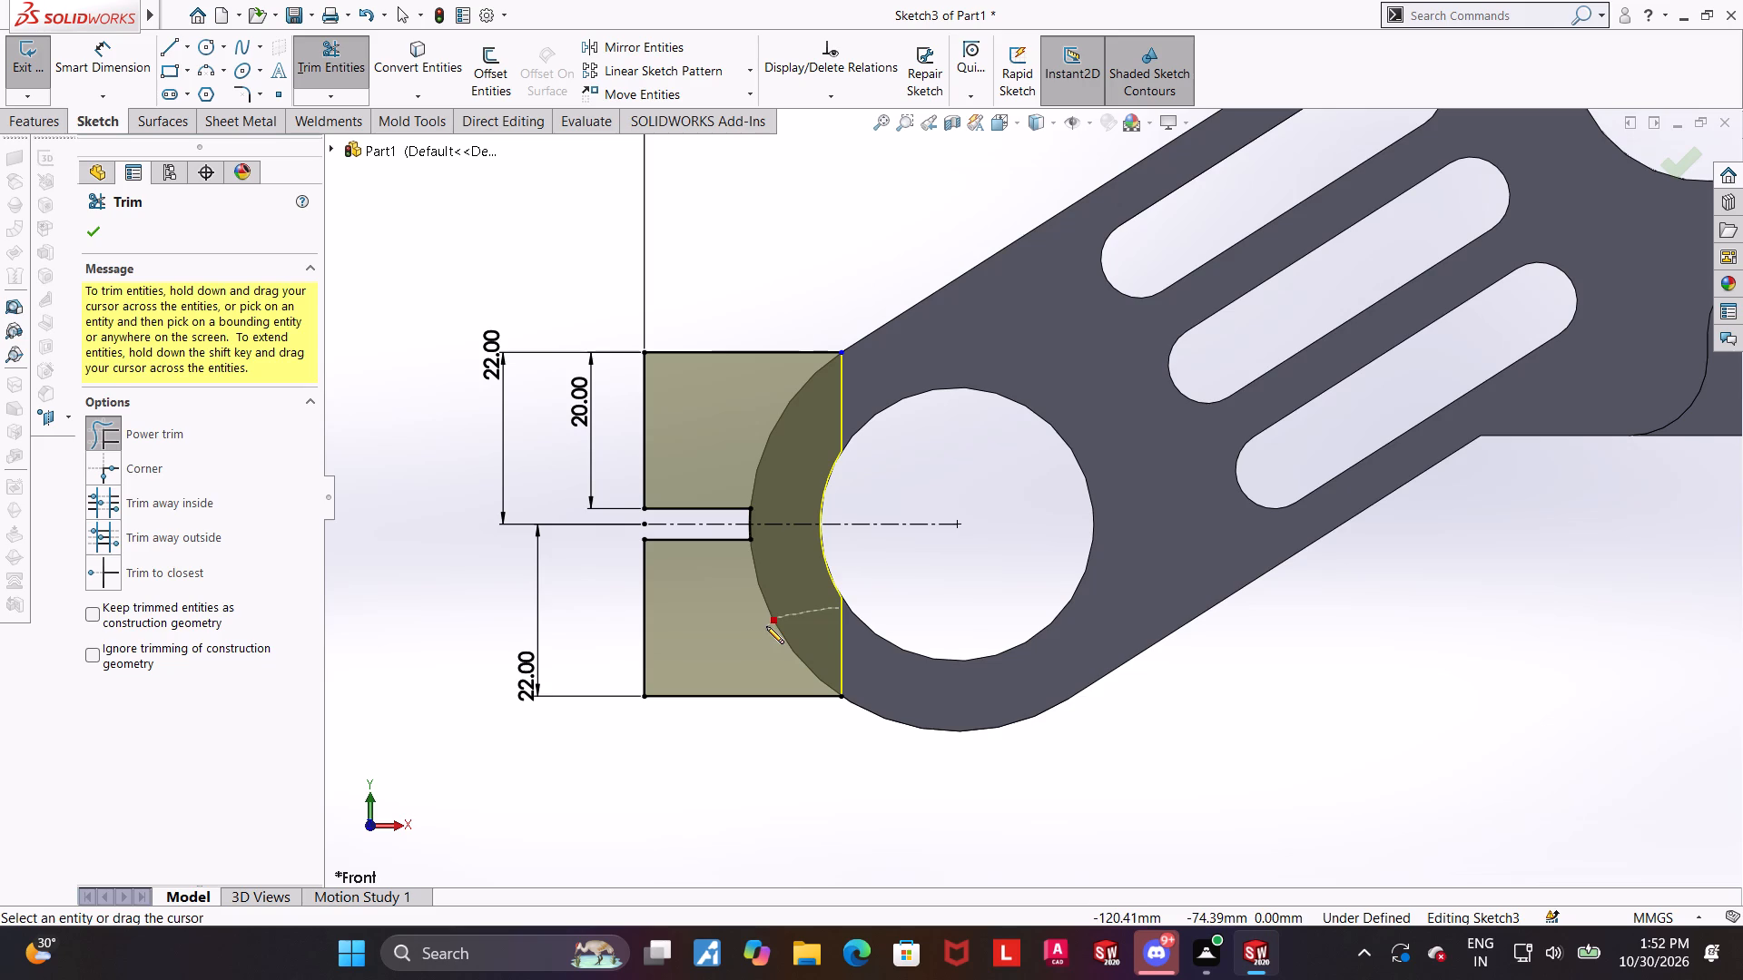
{"action": "left_click_drag", "start_coordinate": [766, 626], "coordinate": [765, 627]}
{"action": "key", "text": "Escape"}
{"action": "key", "text": "Escape"}
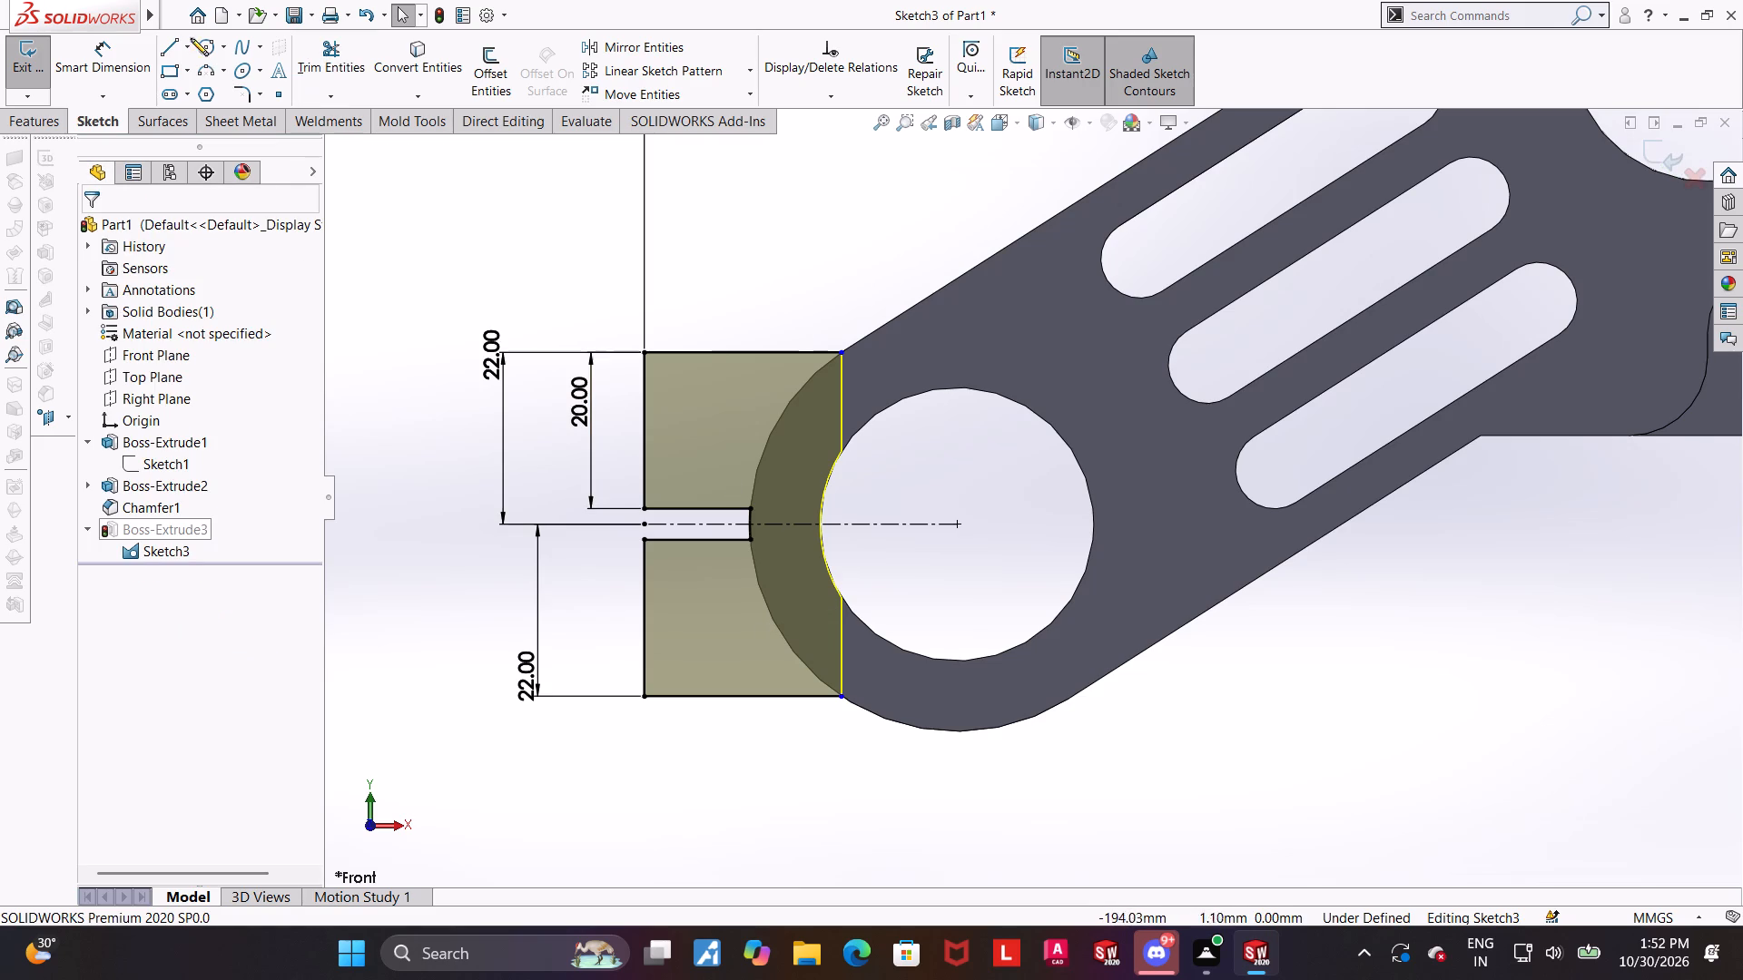
Draw a circle about 25 mm in radius centred on the lower hole and make it coradial with the arm's rounded end edge.
{"action": "left_click", "coordinate": [191, 36]}
{"action": "left_click", "coordinate": [211, 51]}
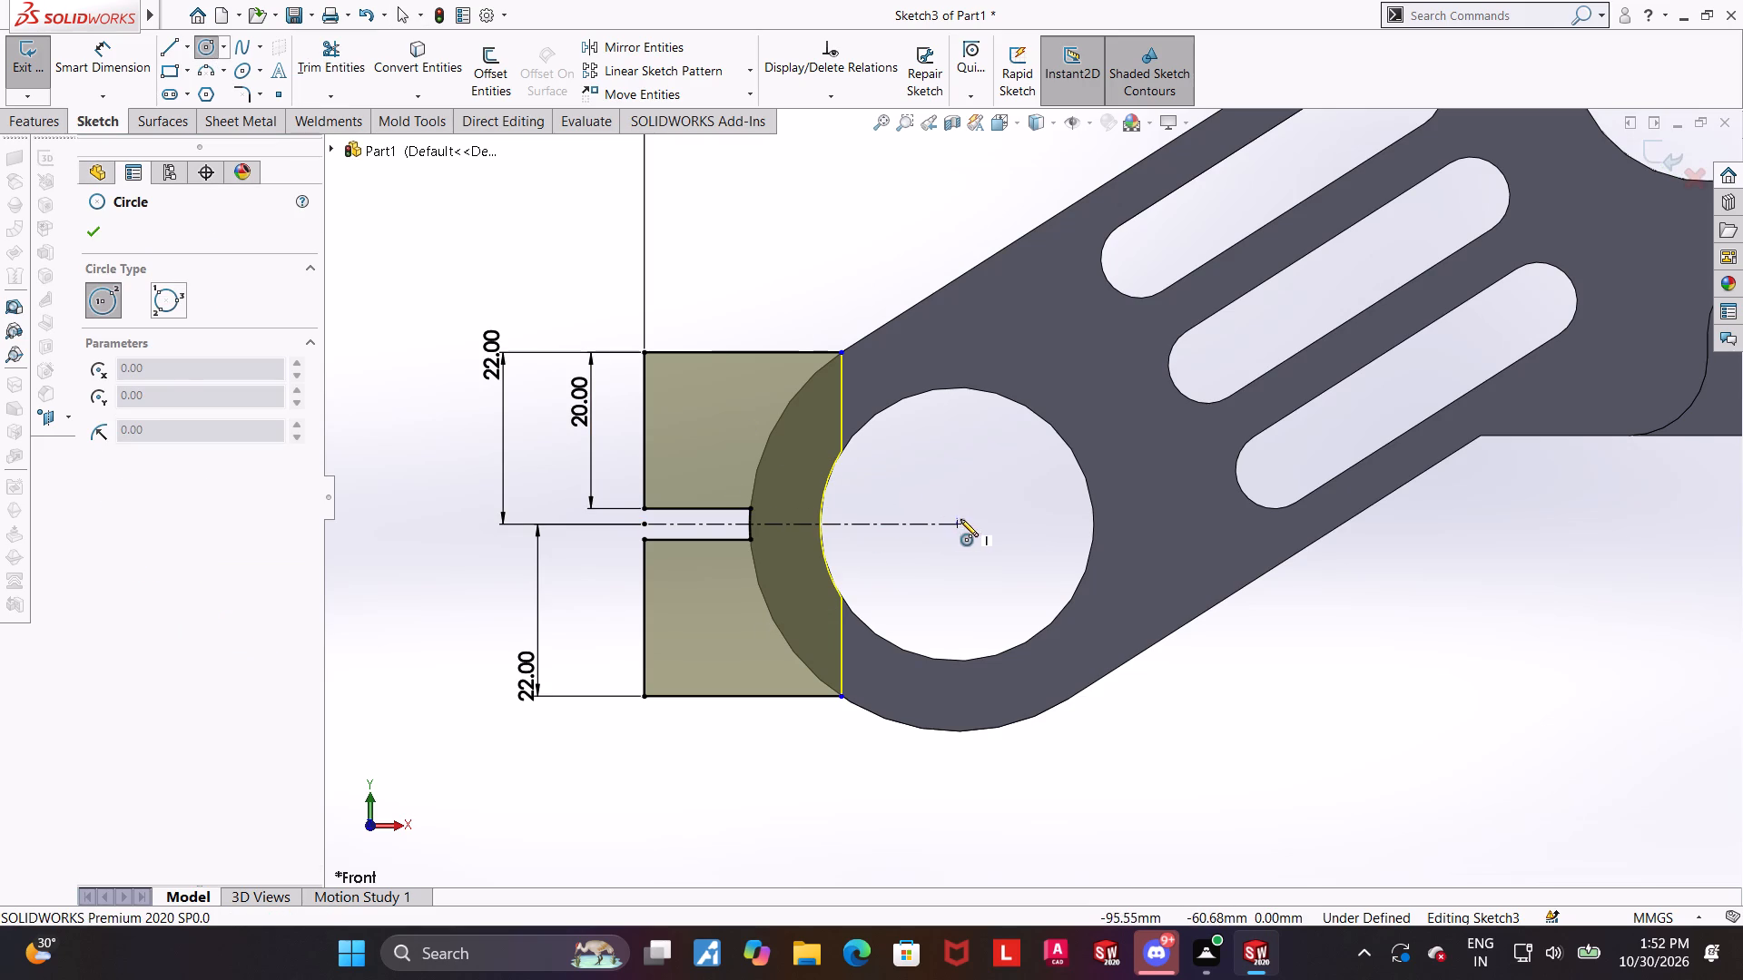
{"action": "left_click", "coordinate": [959, 526]}
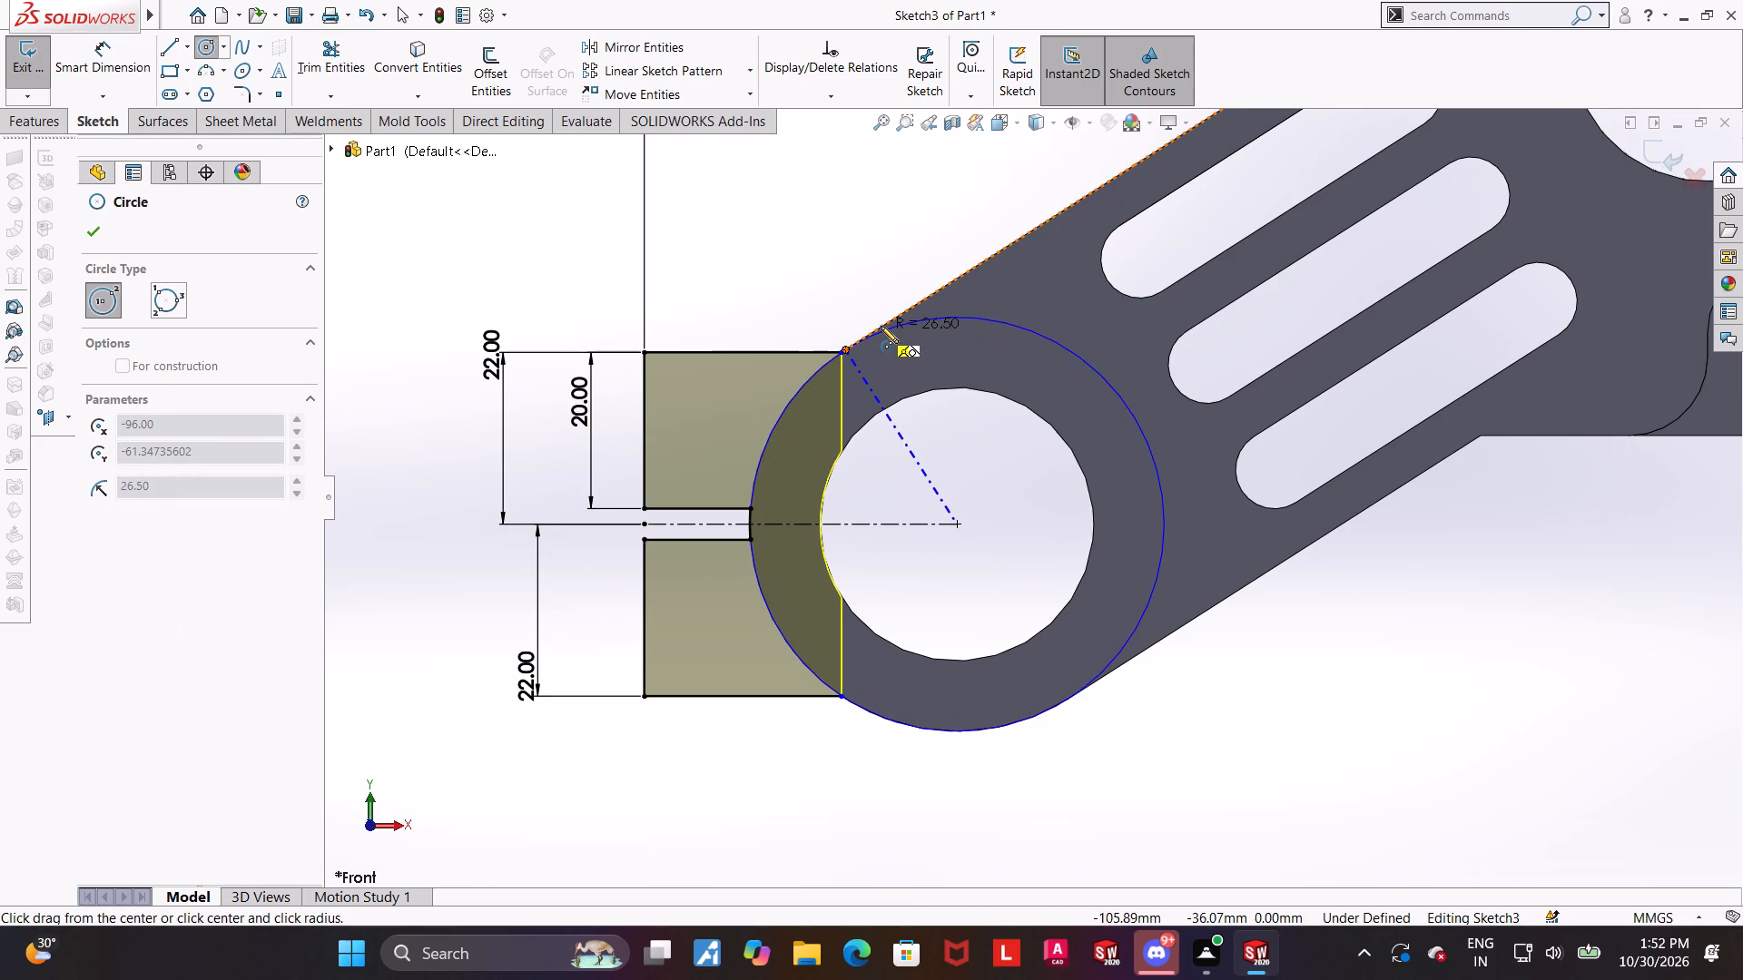
{"action": "left_click", "coordinate": [953, 327]}
{"action": "key", "text": "Escape"}
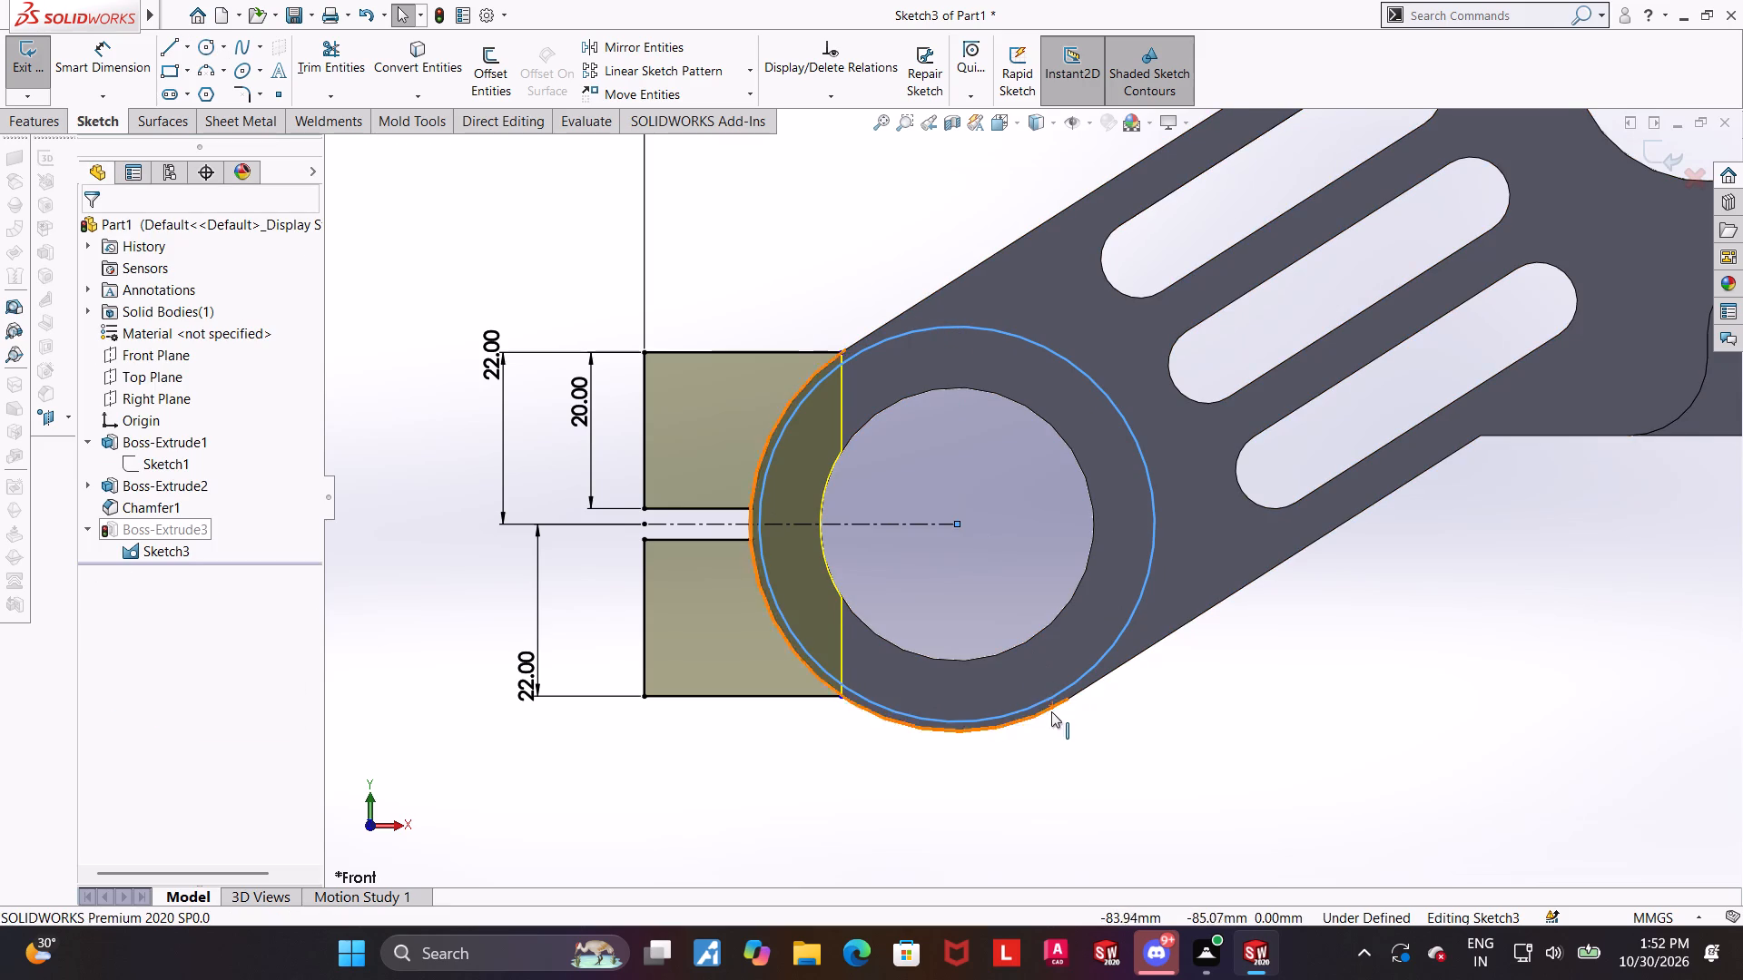
{"action": "left_click", "coordinate": [1046, 710]}
{"action": "left_click", "coordinate": [1062, 685], "text": "ctrl"}
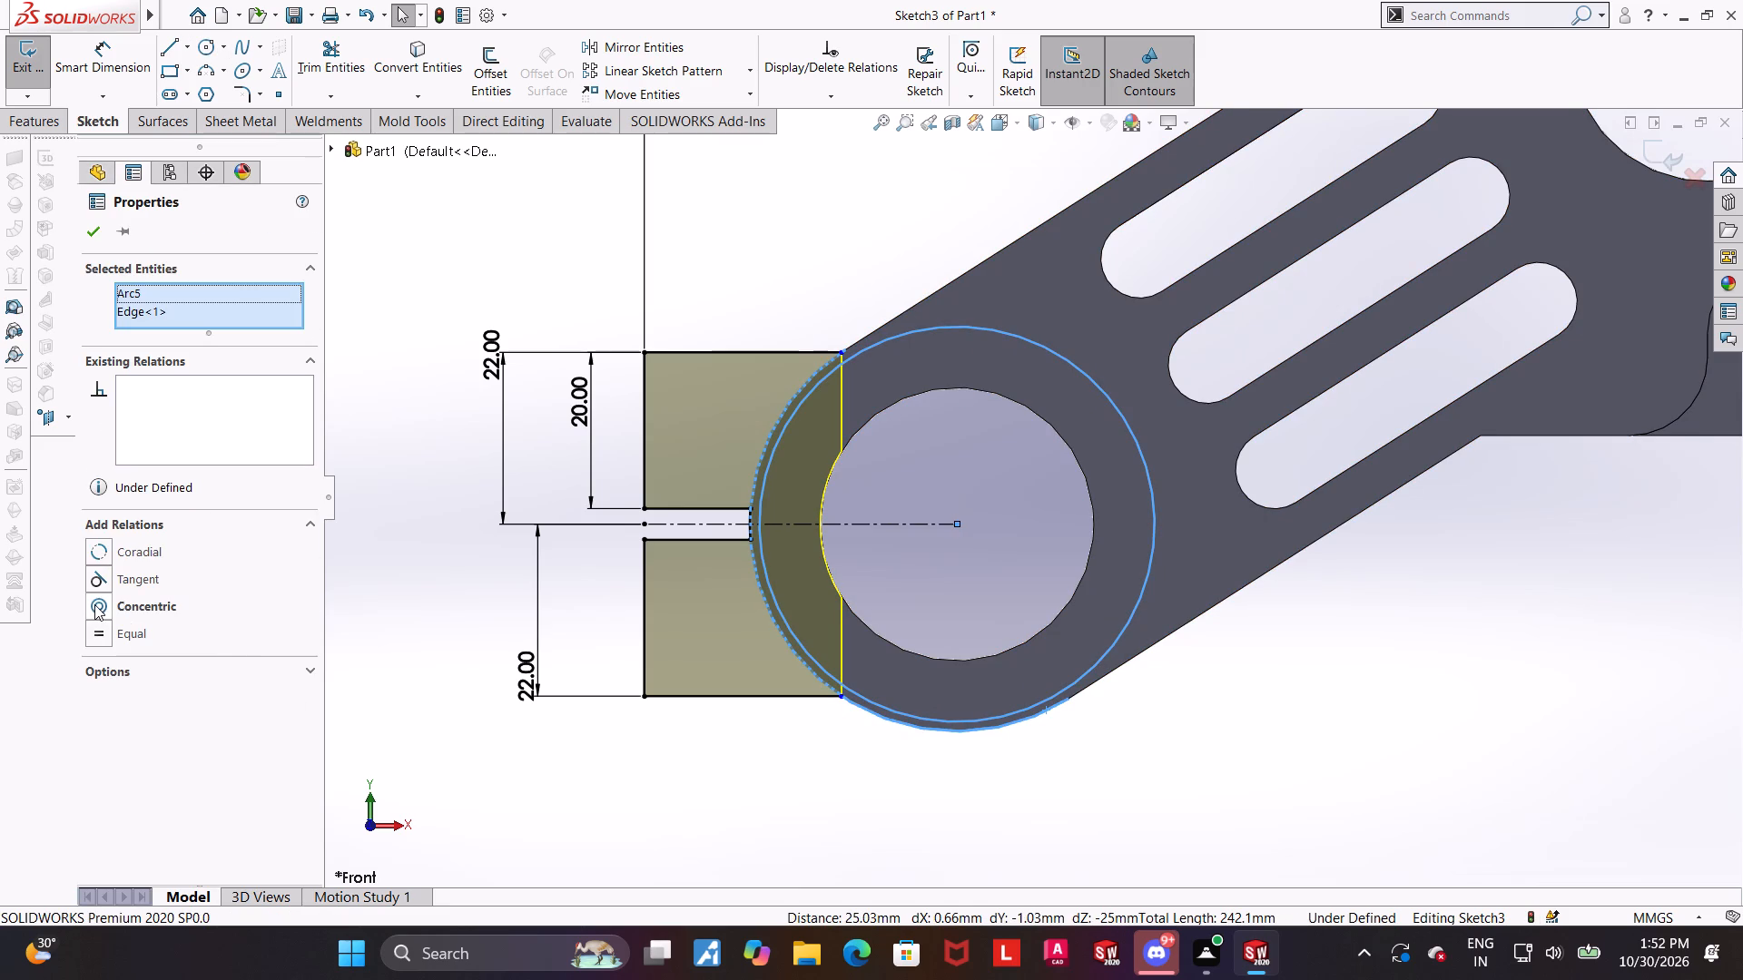
{"action": "left_click", "coordinate": [97, 548]}
{"action": "scroll", "coordinate": [452, 691], "scroll_direction": "up", "scroll_amount": 2}
{"action": "left_click_drag", "start_coordinate": [926, 790], "coordinate": [934, 787]}
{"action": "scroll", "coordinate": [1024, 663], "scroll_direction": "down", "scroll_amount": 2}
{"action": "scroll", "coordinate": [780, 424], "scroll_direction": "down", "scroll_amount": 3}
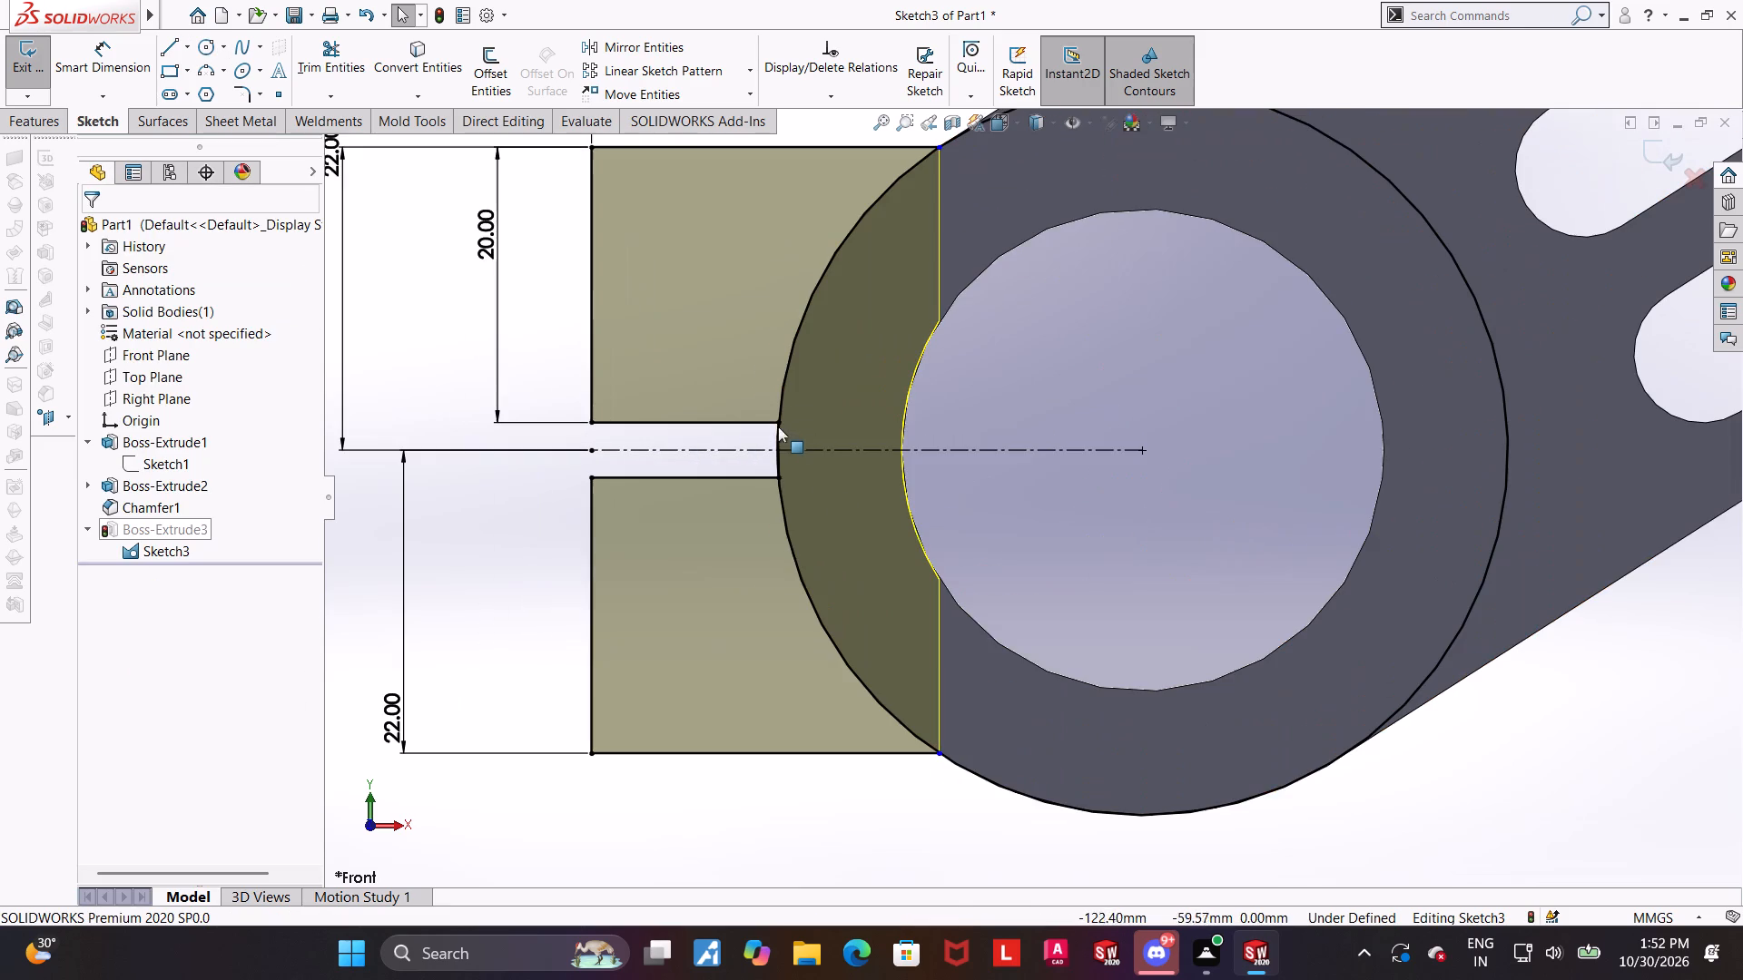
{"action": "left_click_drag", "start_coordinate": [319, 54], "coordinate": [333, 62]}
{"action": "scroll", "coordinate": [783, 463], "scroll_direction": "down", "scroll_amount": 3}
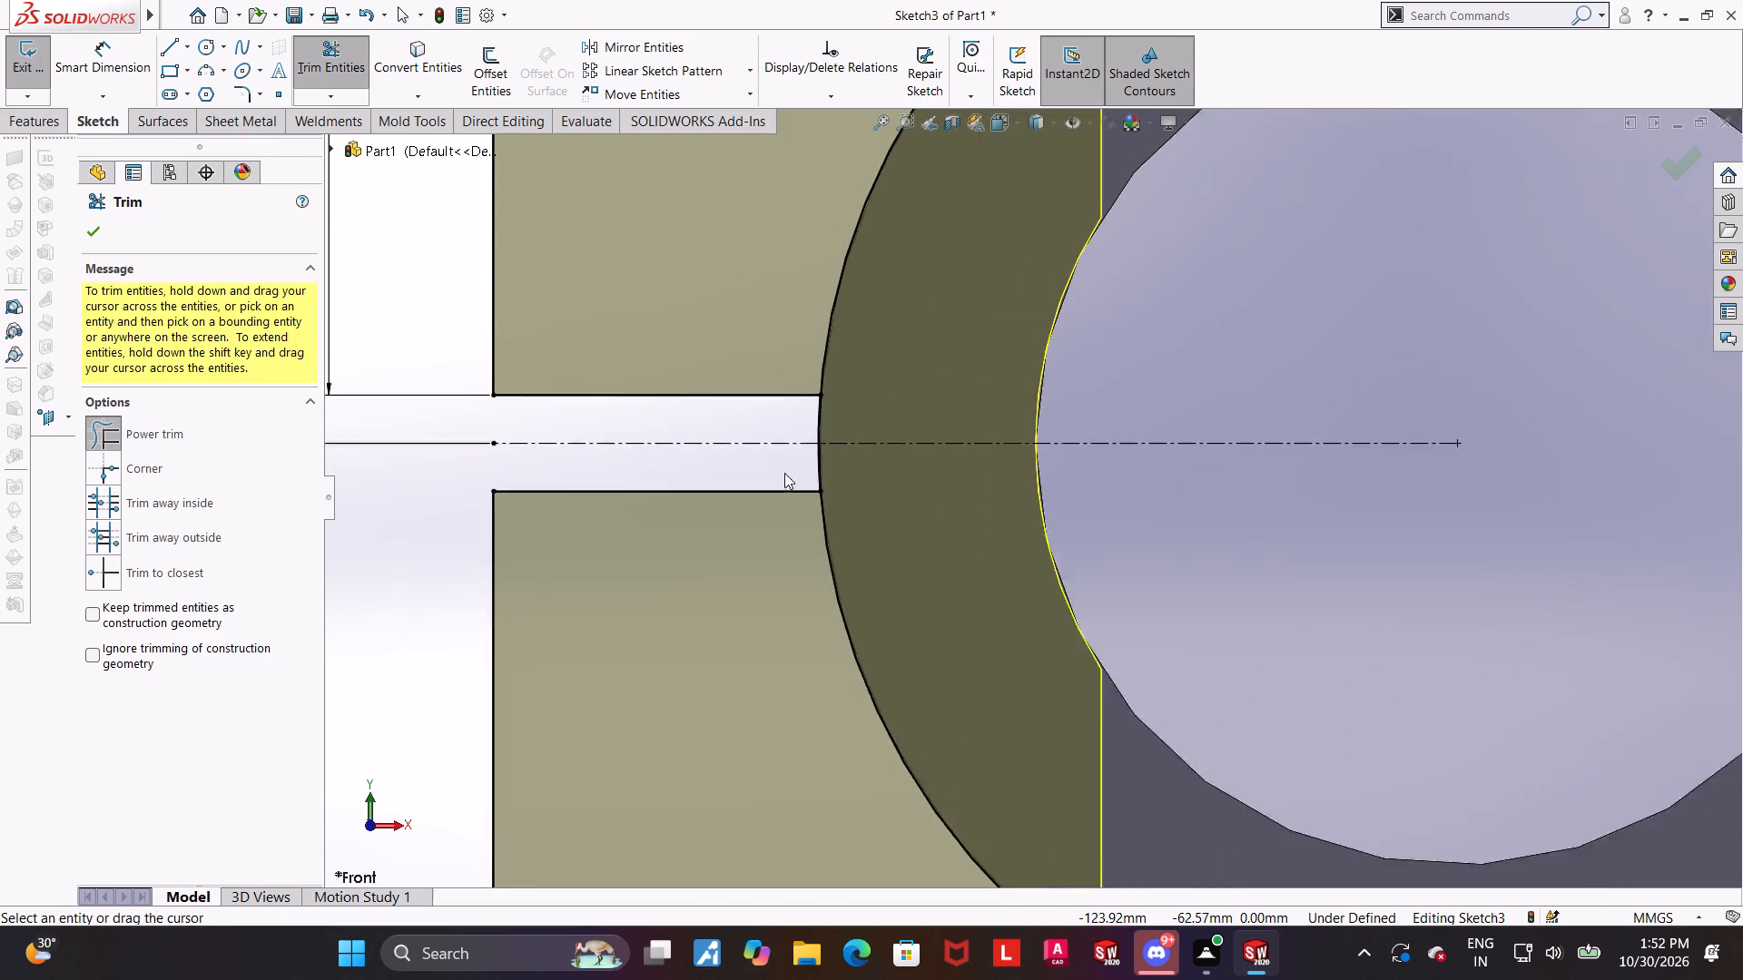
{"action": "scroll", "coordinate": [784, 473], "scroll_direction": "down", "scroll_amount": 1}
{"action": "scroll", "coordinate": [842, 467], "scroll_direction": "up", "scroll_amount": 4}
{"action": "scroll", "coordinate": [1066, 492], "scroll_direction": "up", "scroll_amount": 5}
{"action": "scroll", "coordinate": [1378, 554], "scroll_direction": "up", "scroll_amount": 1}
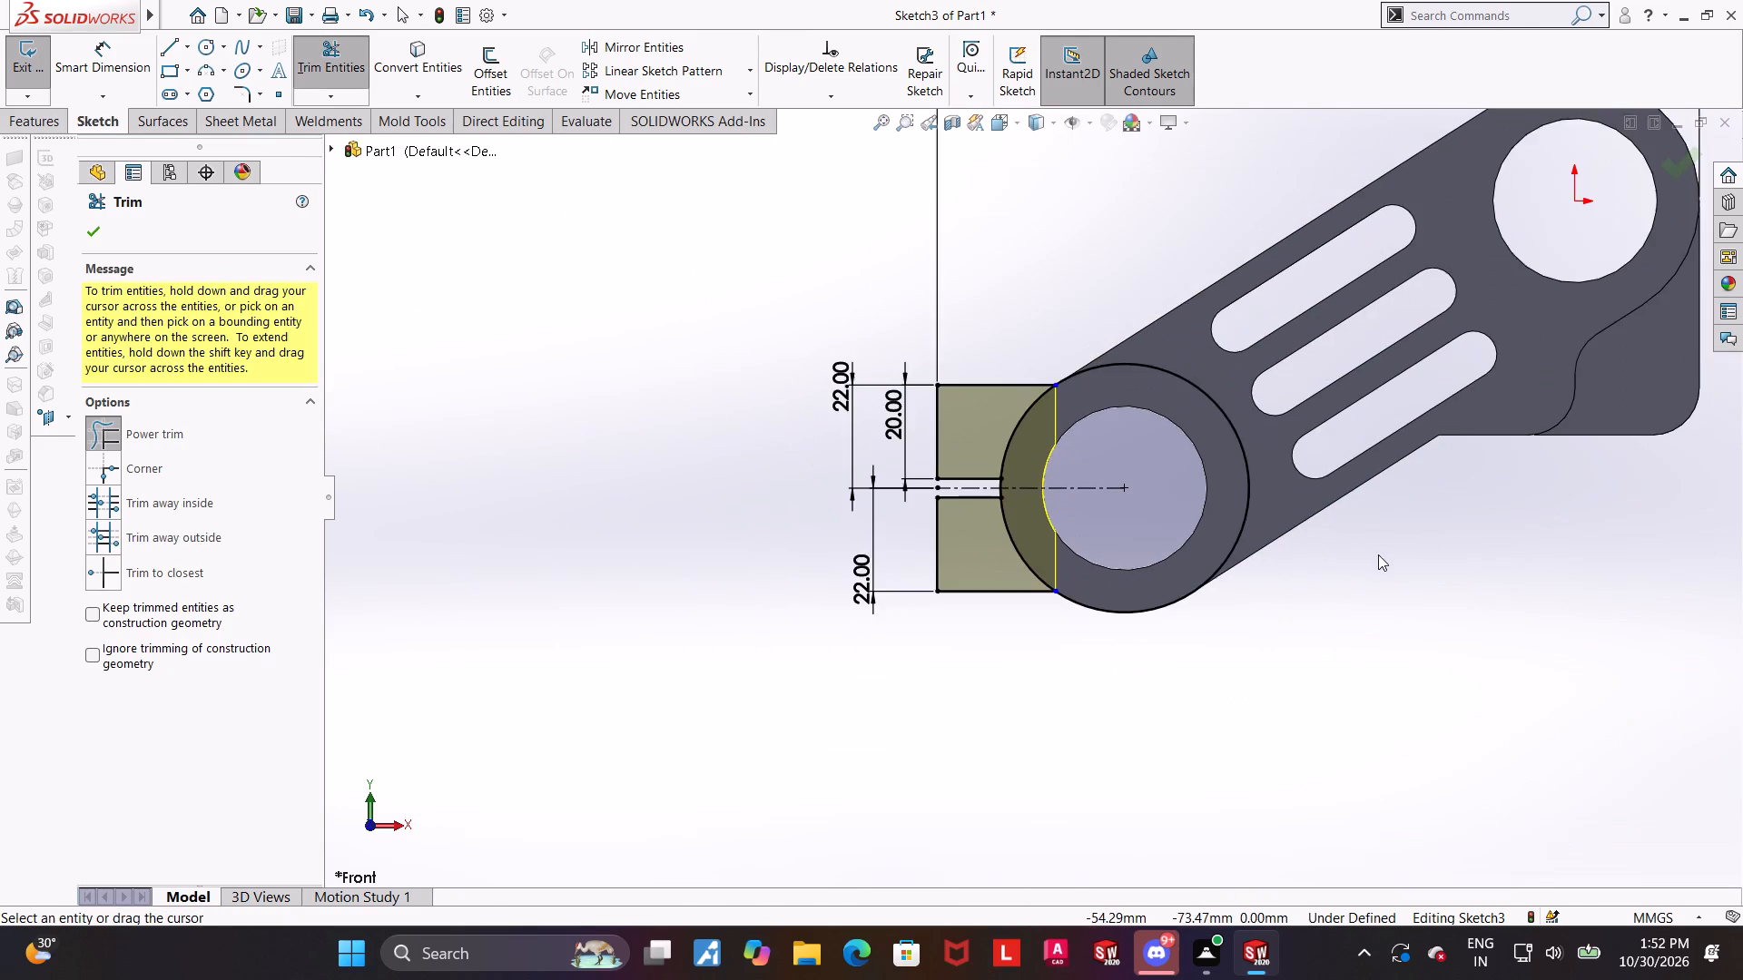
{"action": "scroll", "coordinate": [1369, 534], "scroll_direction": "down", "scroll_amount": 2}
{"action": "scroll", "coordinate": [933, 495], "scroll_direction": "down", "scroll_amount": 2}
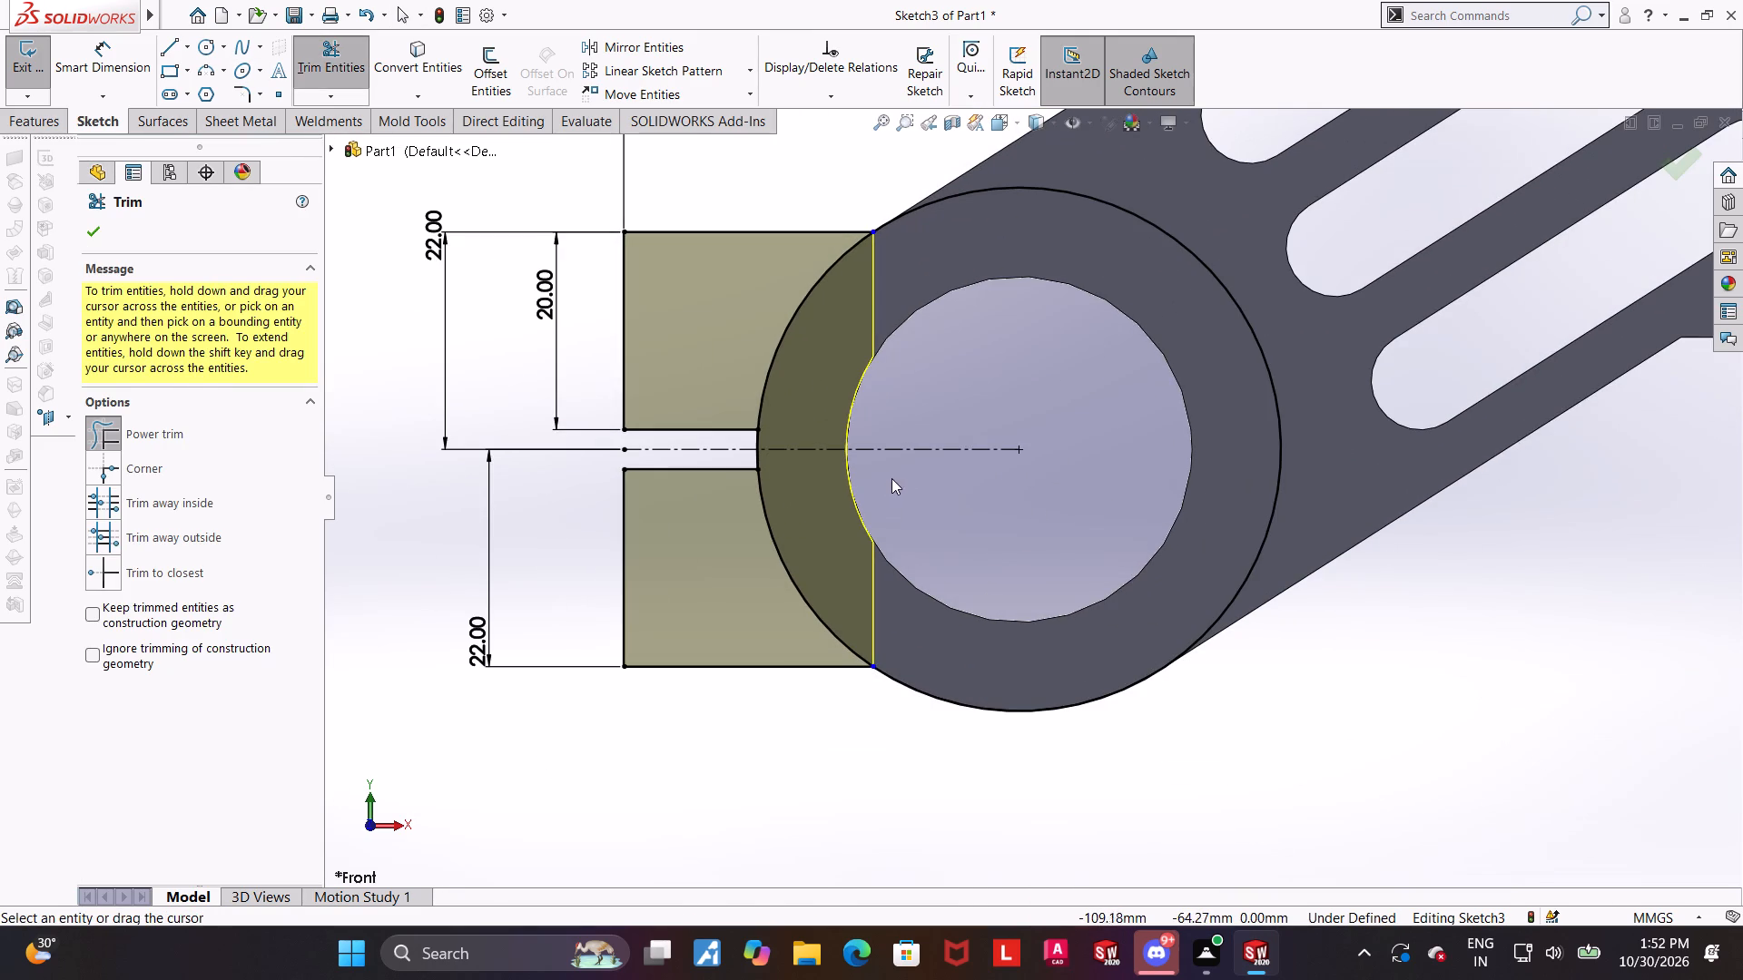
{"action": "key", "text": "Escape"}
Convert the lower hole's circular edge into the tab sketch.
{"action": "scroll", "coordinate": [1068, 463], "scroll_direction": "up", "scroll_amount": 4}
{"action": "scroll", "coordinate": [1167, 417], "scroll_direction": "down", "scroll_amount": 2}
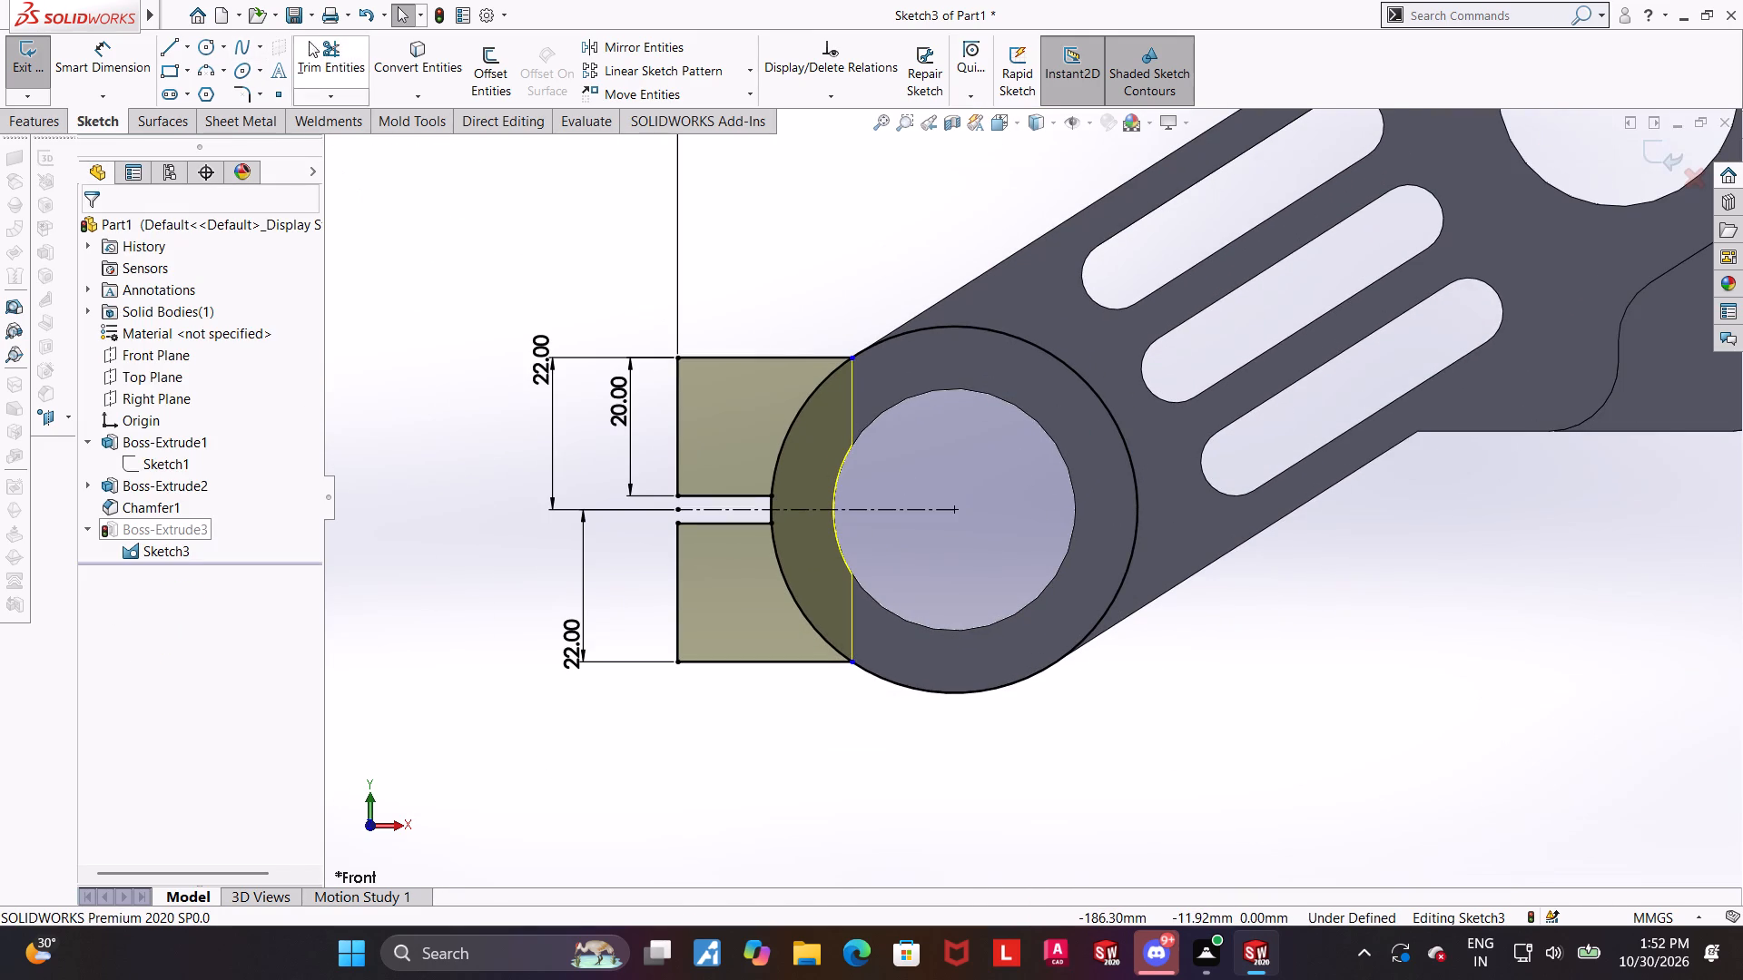
{"action": "left_click", "coordinate": [398, 63]}
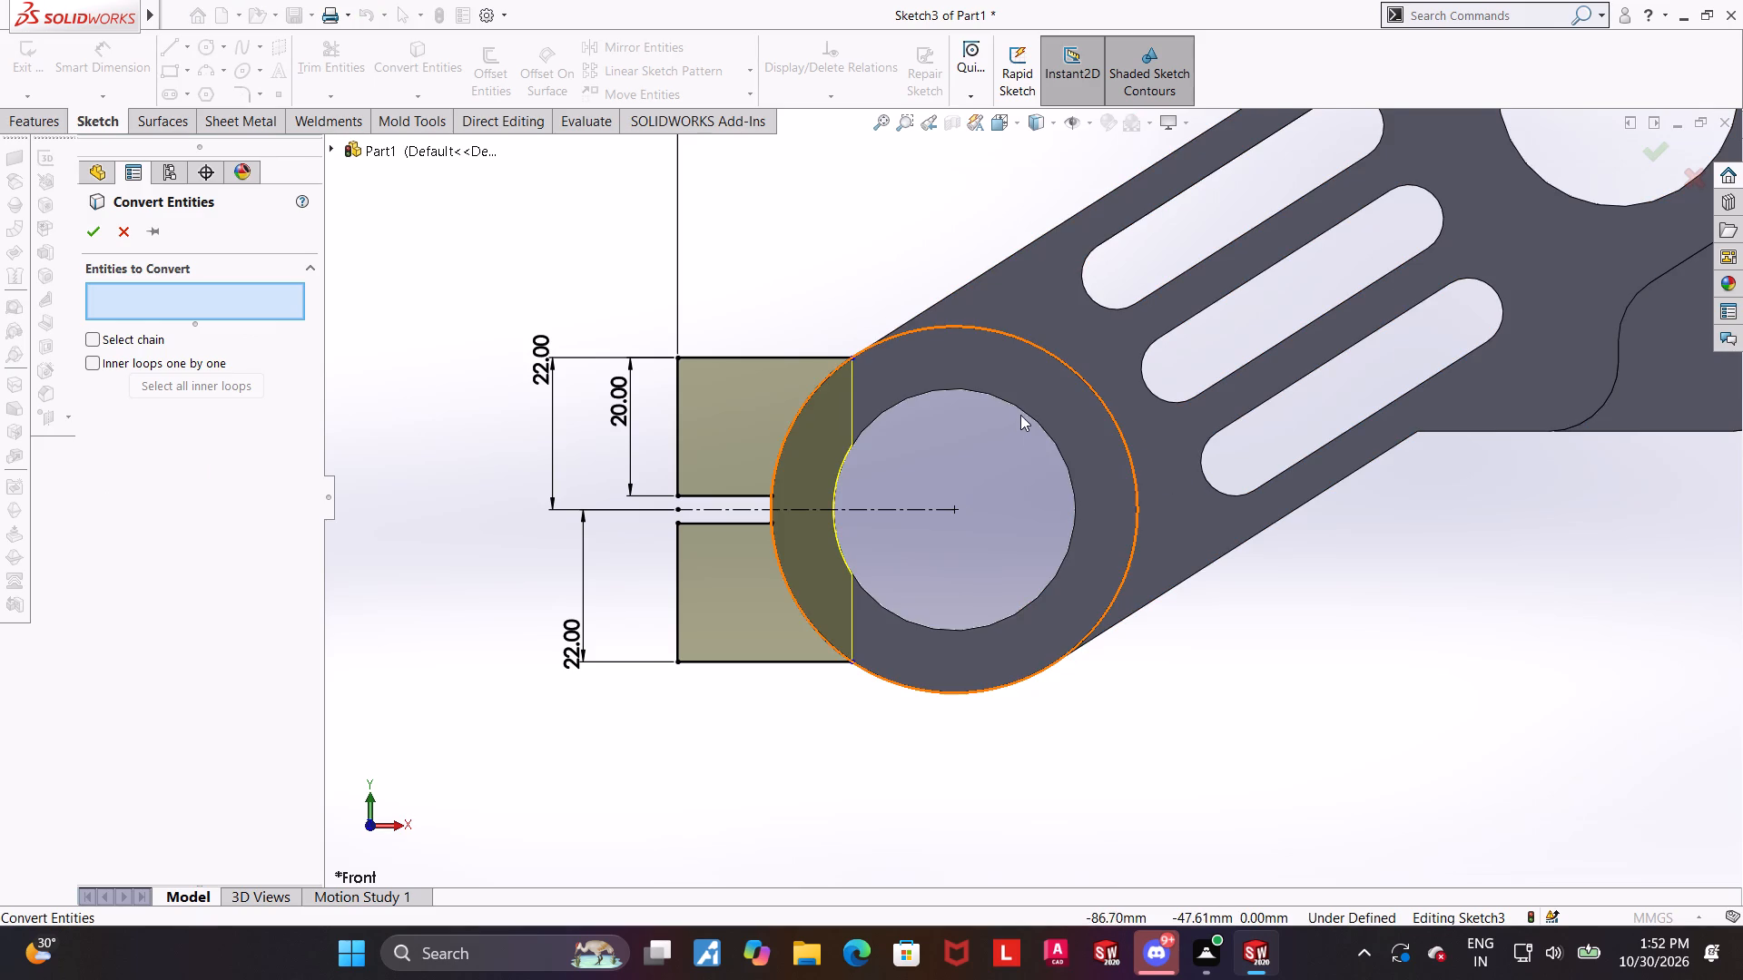
{"action": "left_click", "coordinate": [1025, 414]}
{"action": "left_click", "coordinate": [95, 239]}
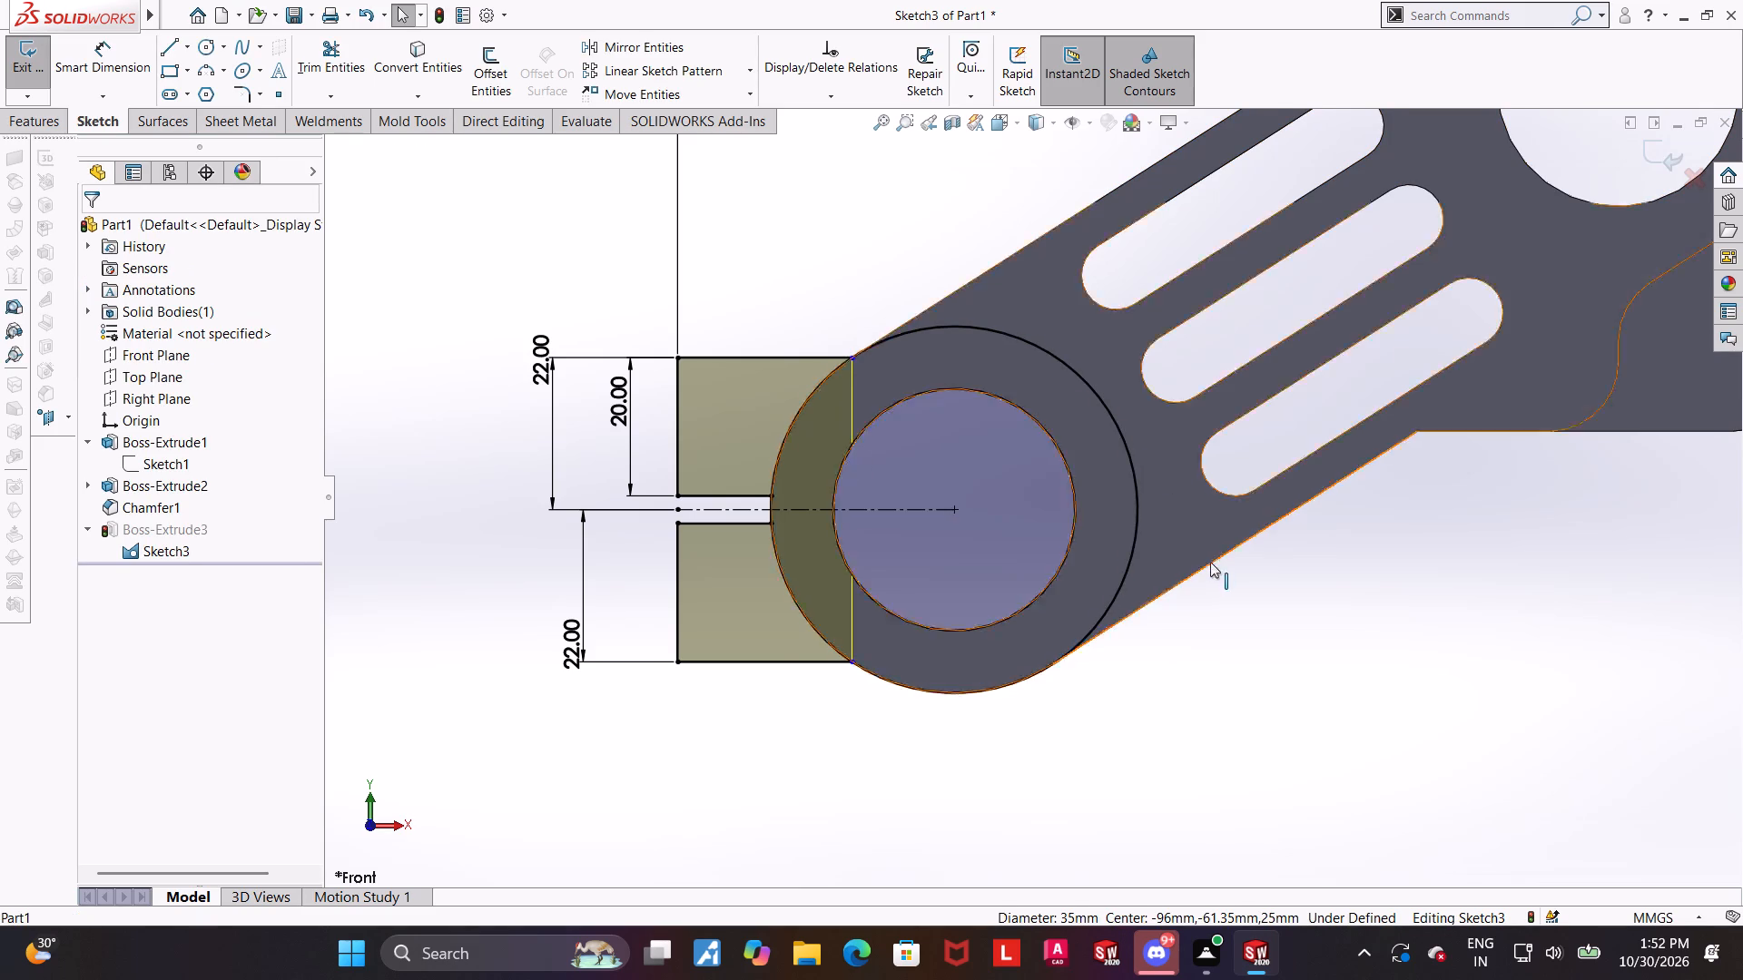
Trim away the two arcs of the outer circle lying inside the clamp tabs and exit the sketch to rebuild the extrusion.
{"action": "scroll", "coordinate": [1210, 563], "scroll_direction": "up", "scroll_amount": 2}
{"action": "key", "text": "Escape"}
{"action": "middle_click_drag", "start_coordinate": [1198, 604], "coordinate": [1156, 660]}
{"action": "middle_click_drag", "start_coordinate": [1169, 627], "coordinate": [1224, 603]}
{"action": "scroll", "coordinate": [1207, 594], "scroll_direction": "up", "scroll_amount": 1}
{"action": "scroll", "coordinate": [1002, 491], "scroll_direction": "down", "scroll_amount": 2}
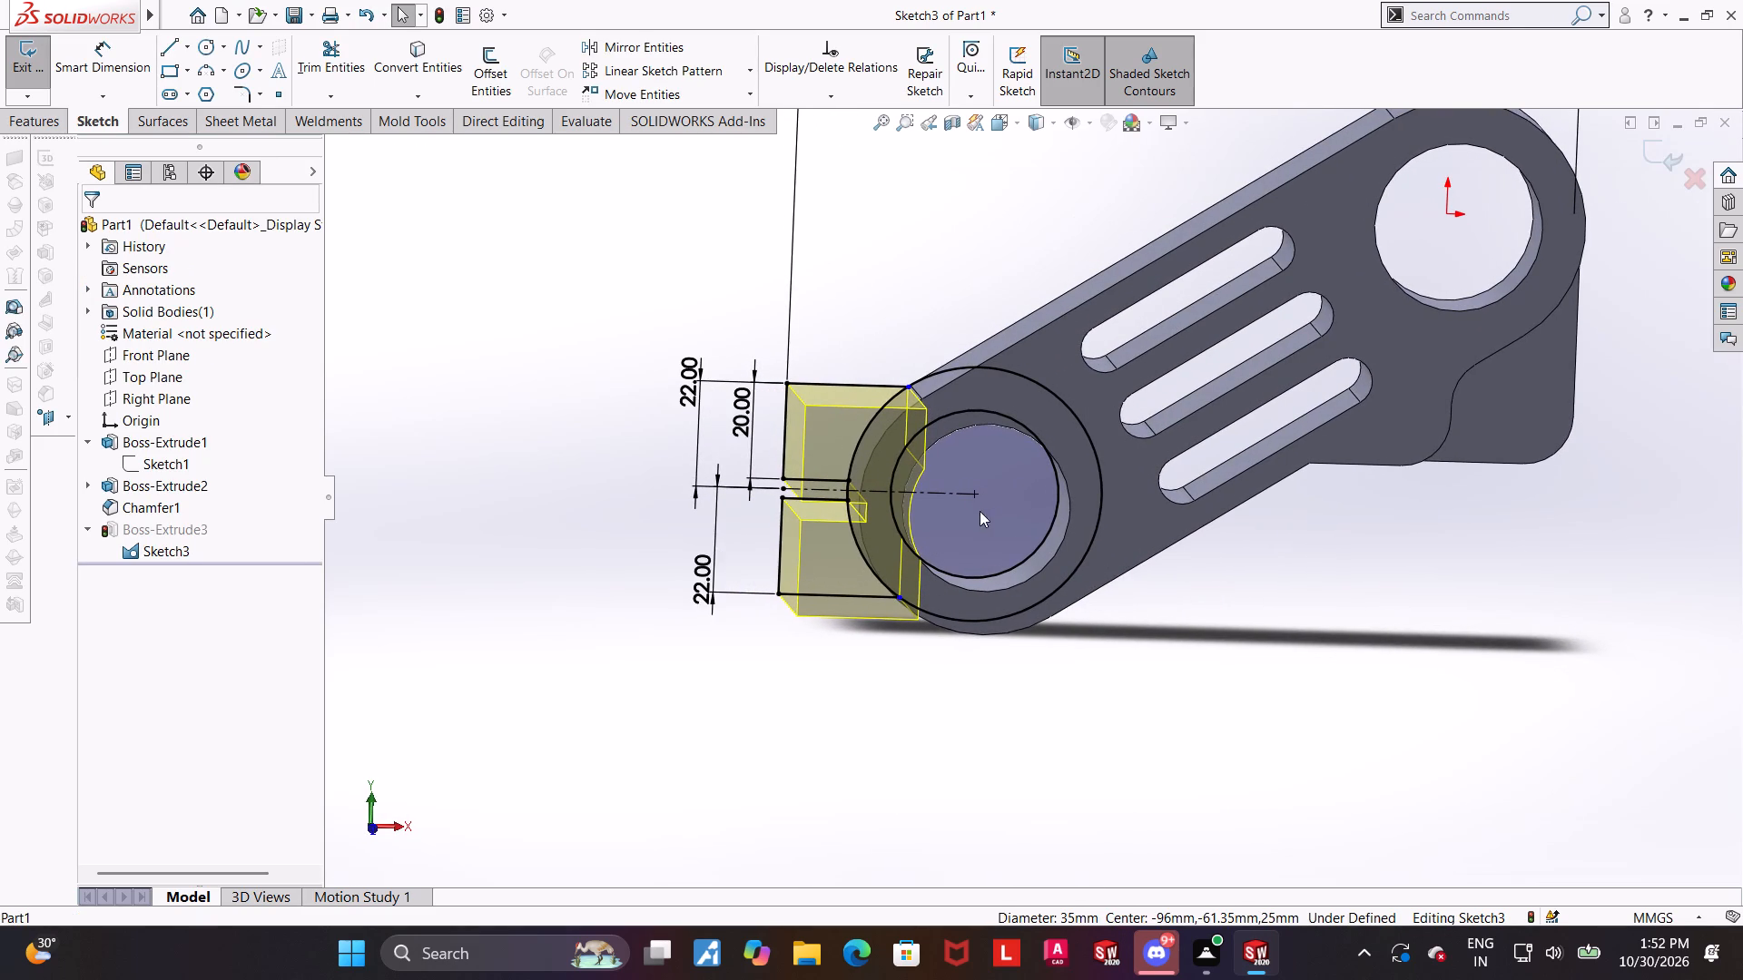
{"action": "left_click", "coordinate": [998, 127]}
{"action": "left_click", "coordinate": [841, 652]}
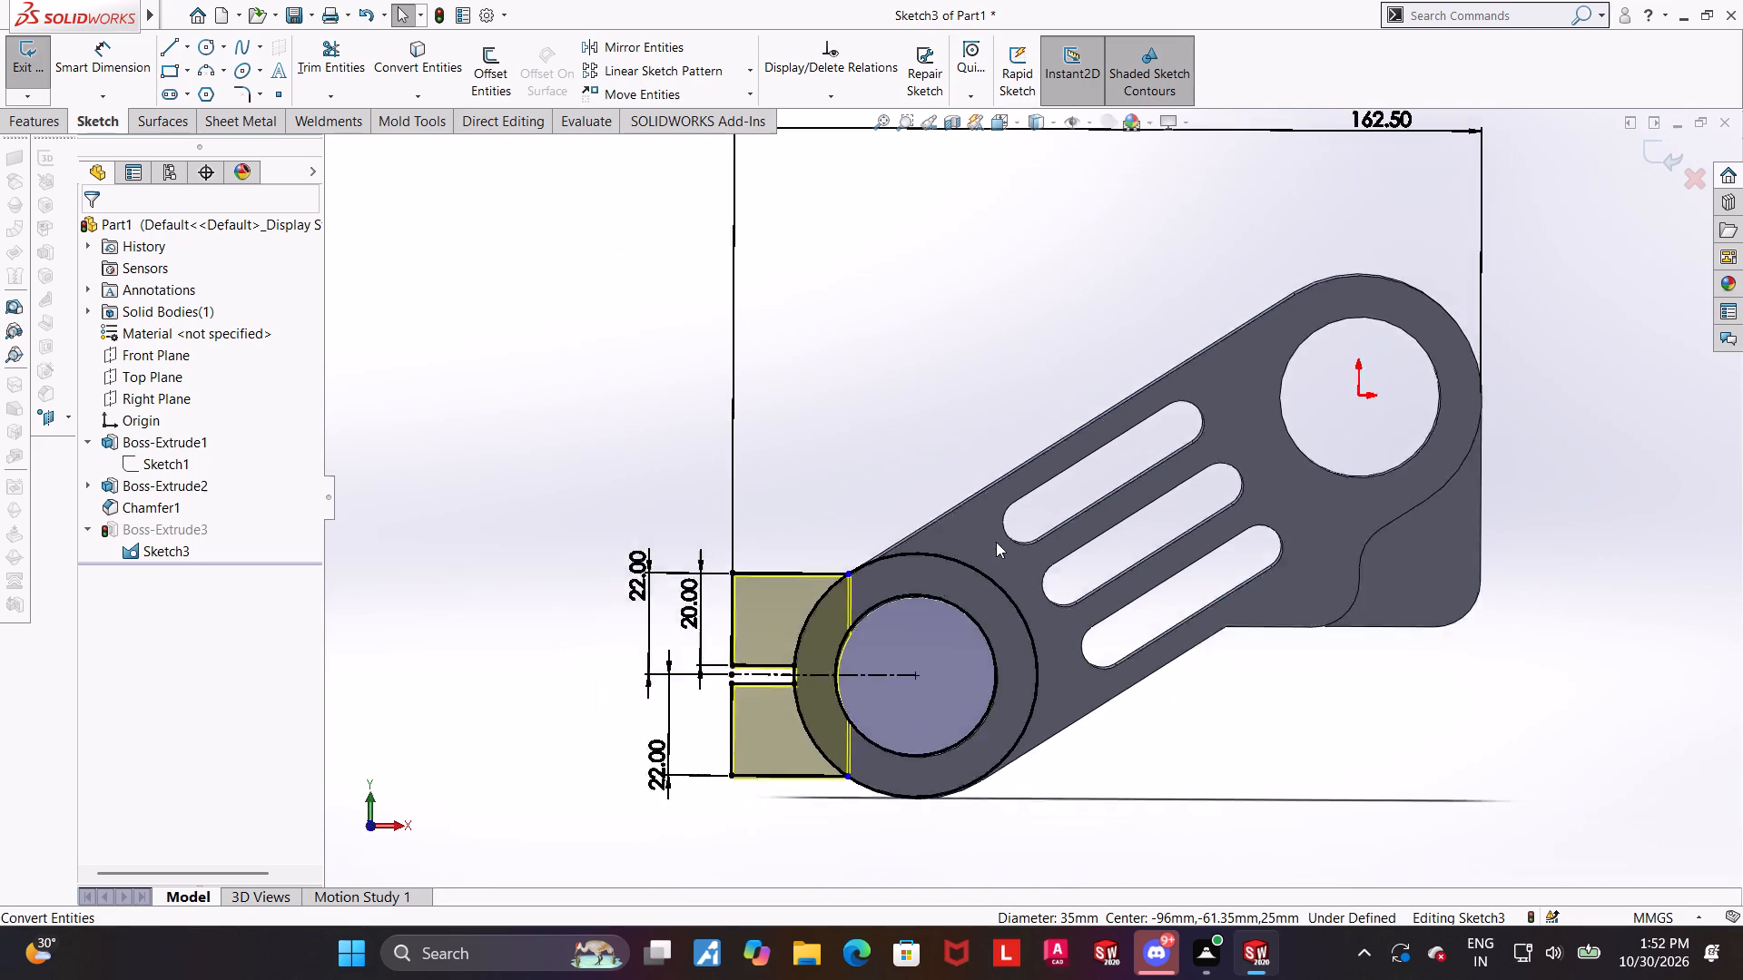
{"action": "scroll", "coordinate": [874, 652], "scroll_direction": "down", "scroll_amount": 1}
{"action": "left_click", "coordinate": [316, 53]}
{"action": "left_click_drag", "start_coordinate": [817, 647], "coordinate": [776, 632]}
{"action": "left_click_drag", "start_coordinate": [805, 749], "coordinate": [773, 760]}
{"action": "scroll", "coordinate": [784, 760], "scroll_direction": "up", "scroll_amount": 3}
{"action": "middle_click_drag", "start_coordinate": [1214, 689], "coordinate": [1205, 731]}
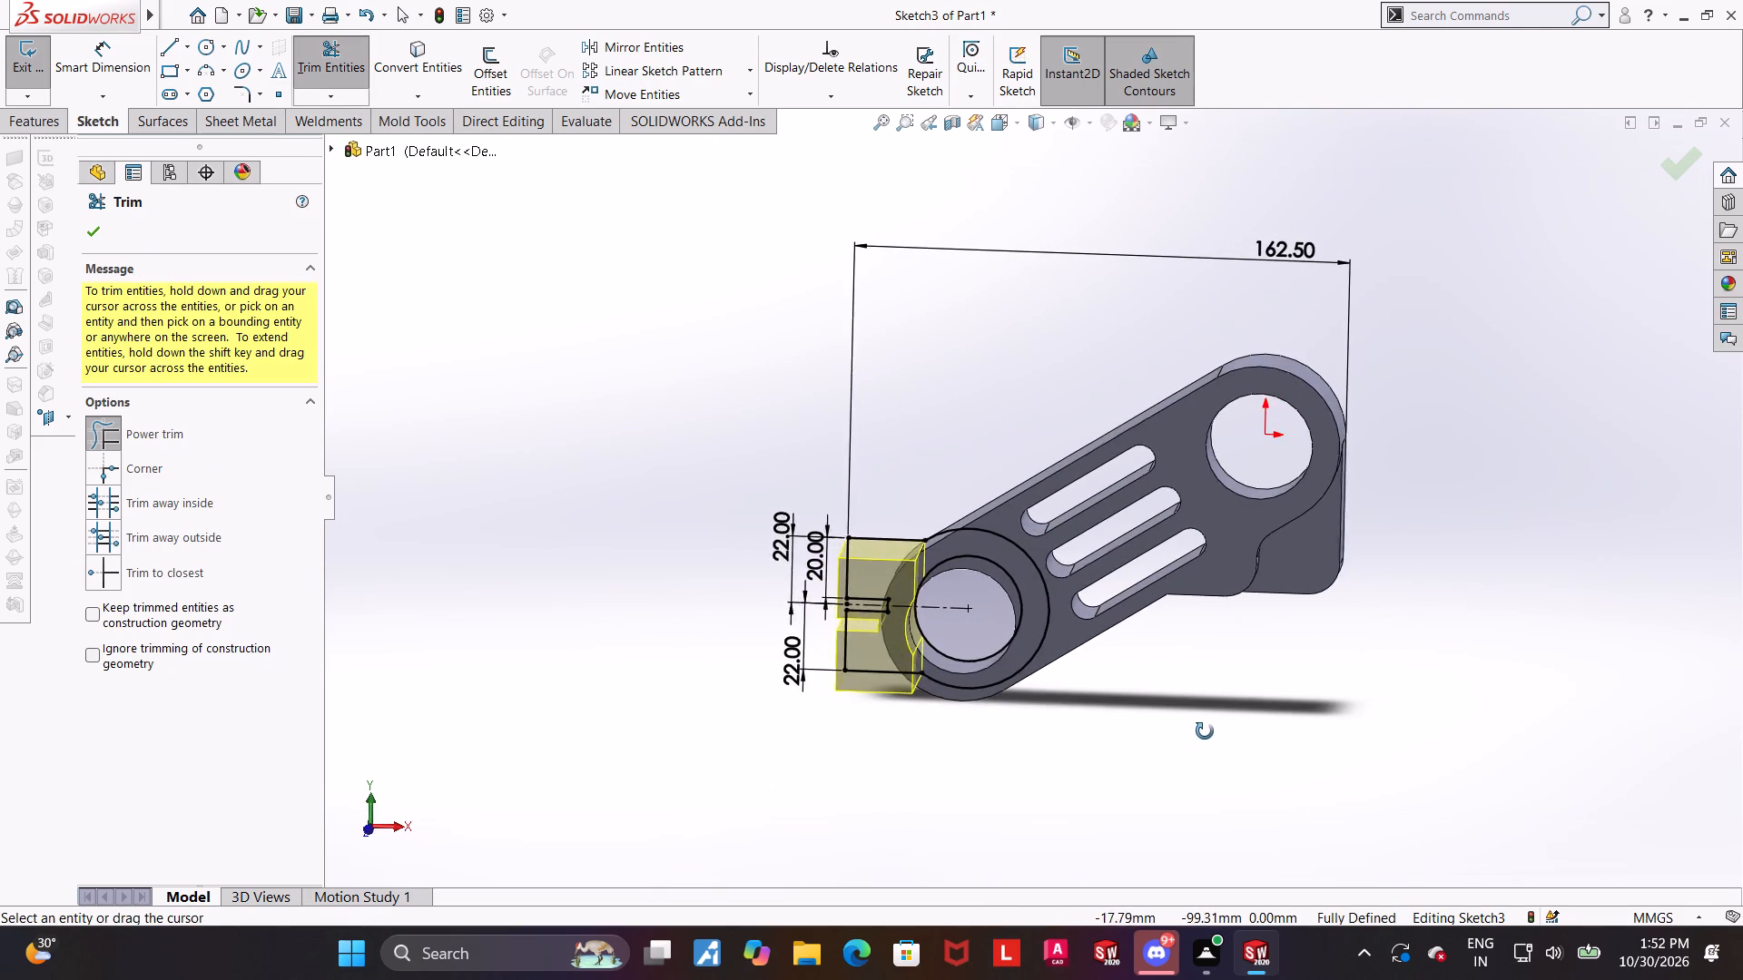
{"action": "middle_click_drag", "start_coordinate": [1205, 731], "coordinate": [1195, 730]}
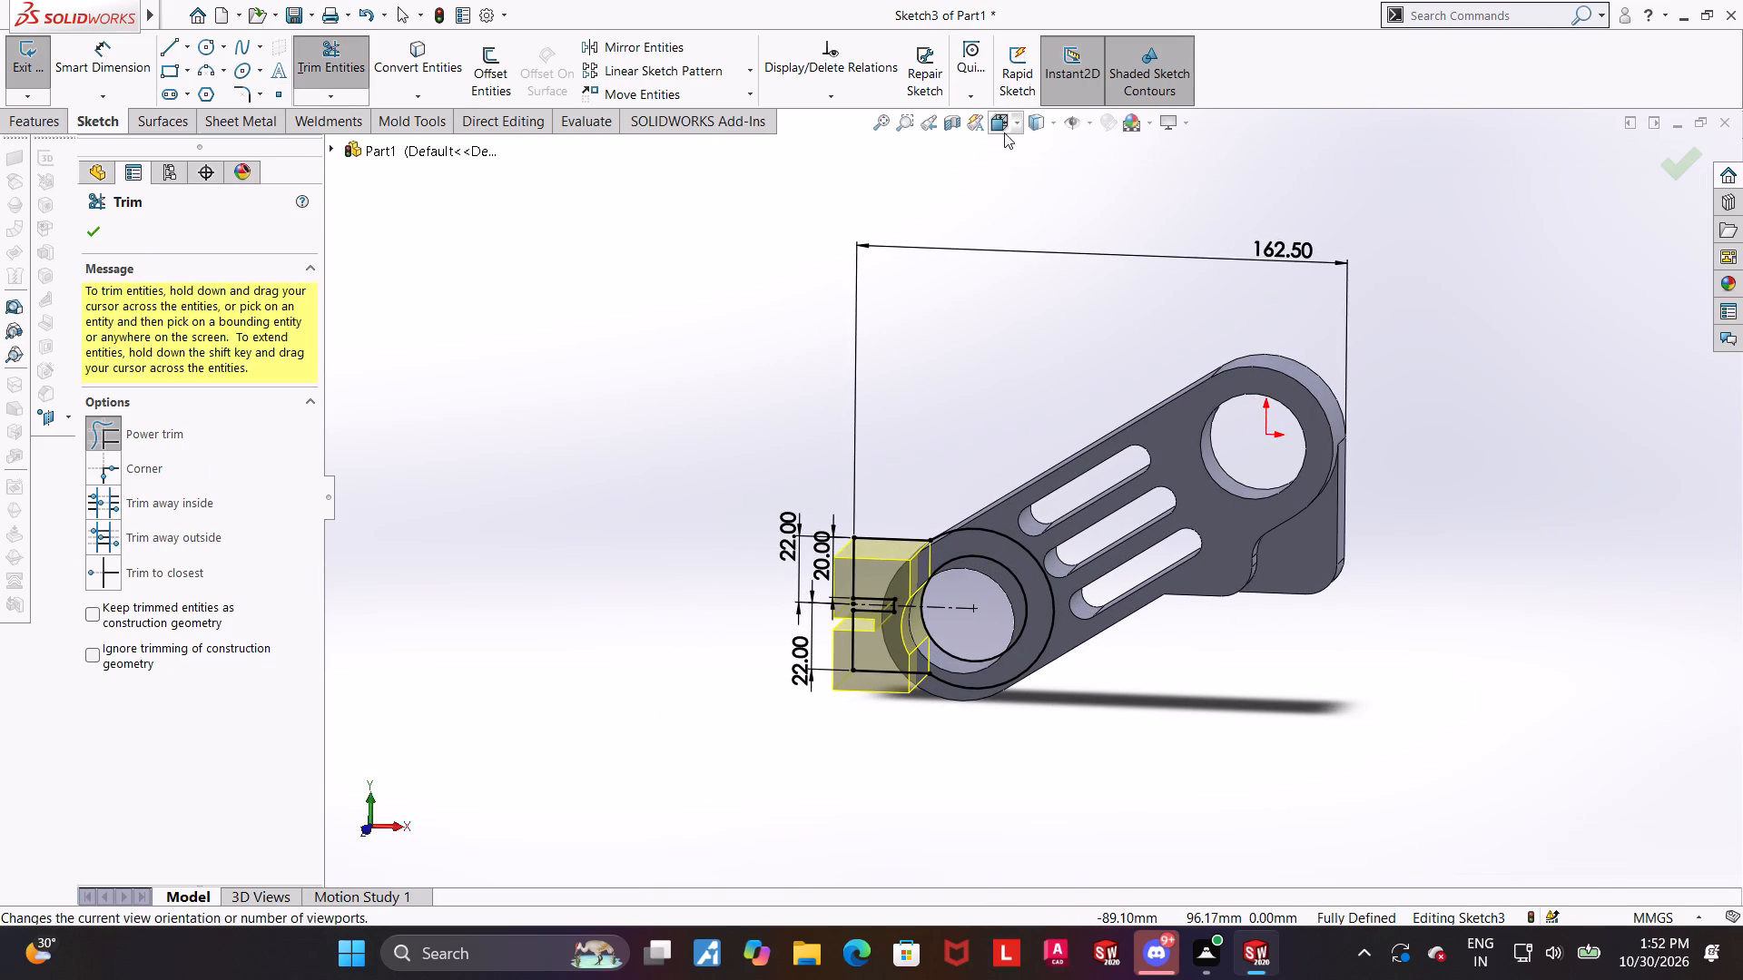
{"action": "left_click", "coordinate": [13, 75]}
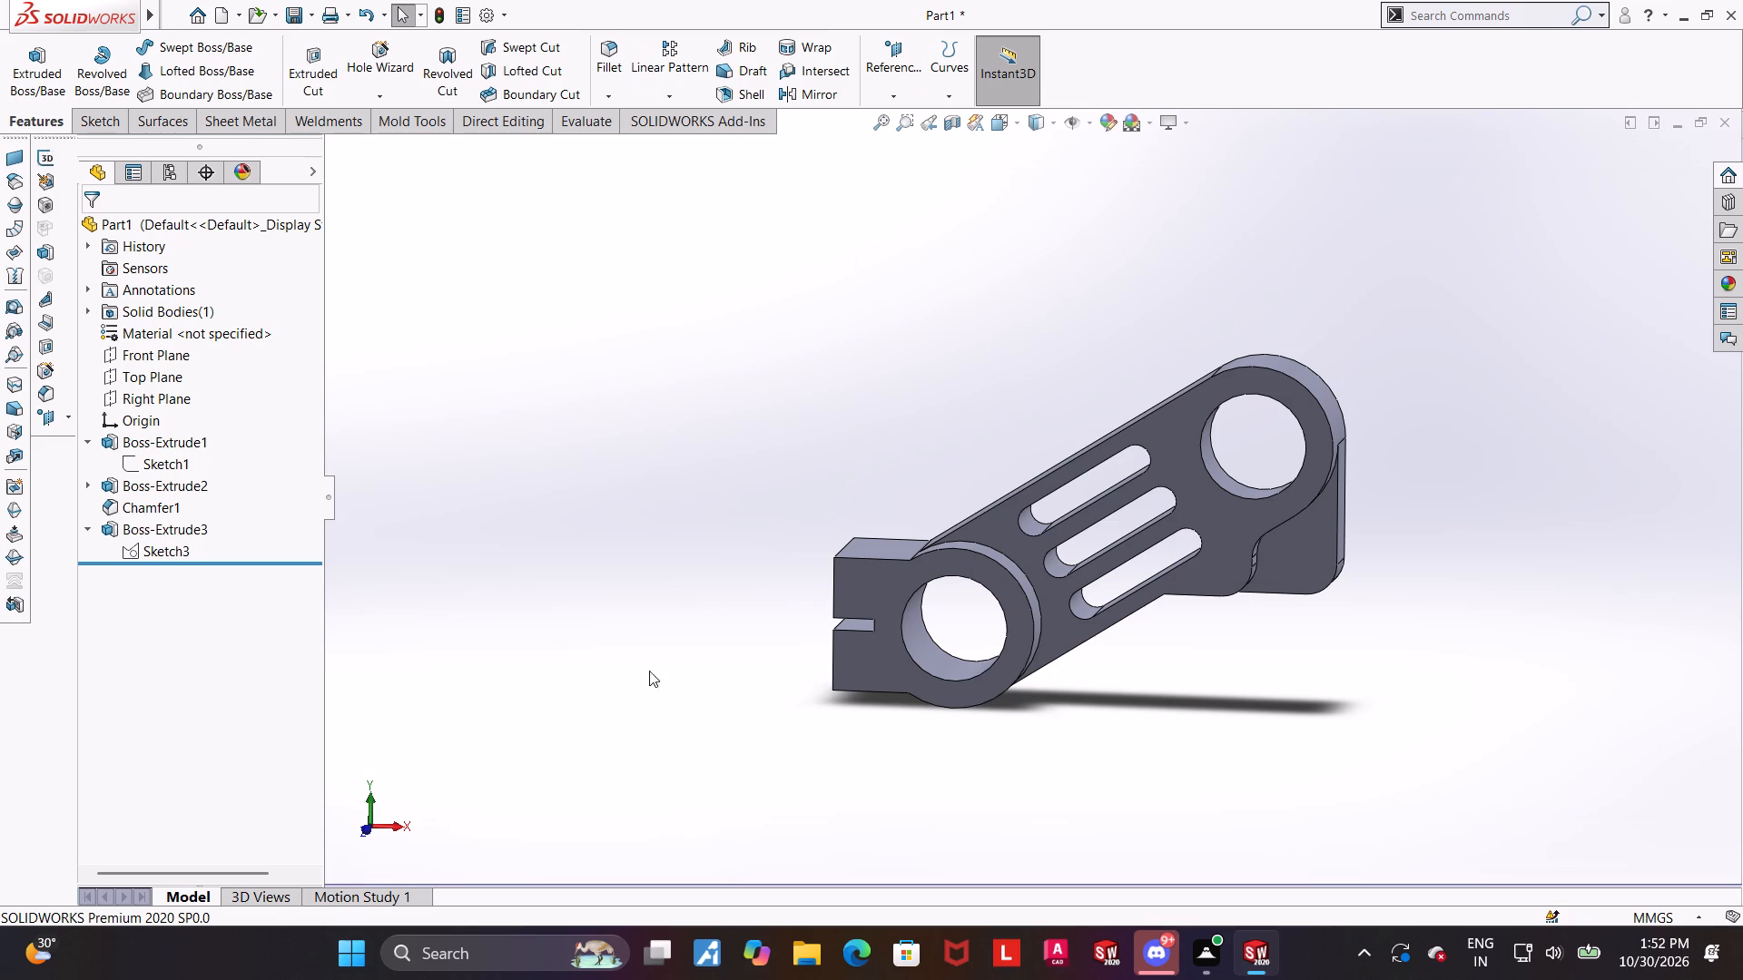
Examine the rebuilt clamp tabs, slit and ring around the lower hole from several angles and from the front.
{"action": "middle_click_drag", "start_coordinate": [1015, 661], "coordinate": [1010, 671]}
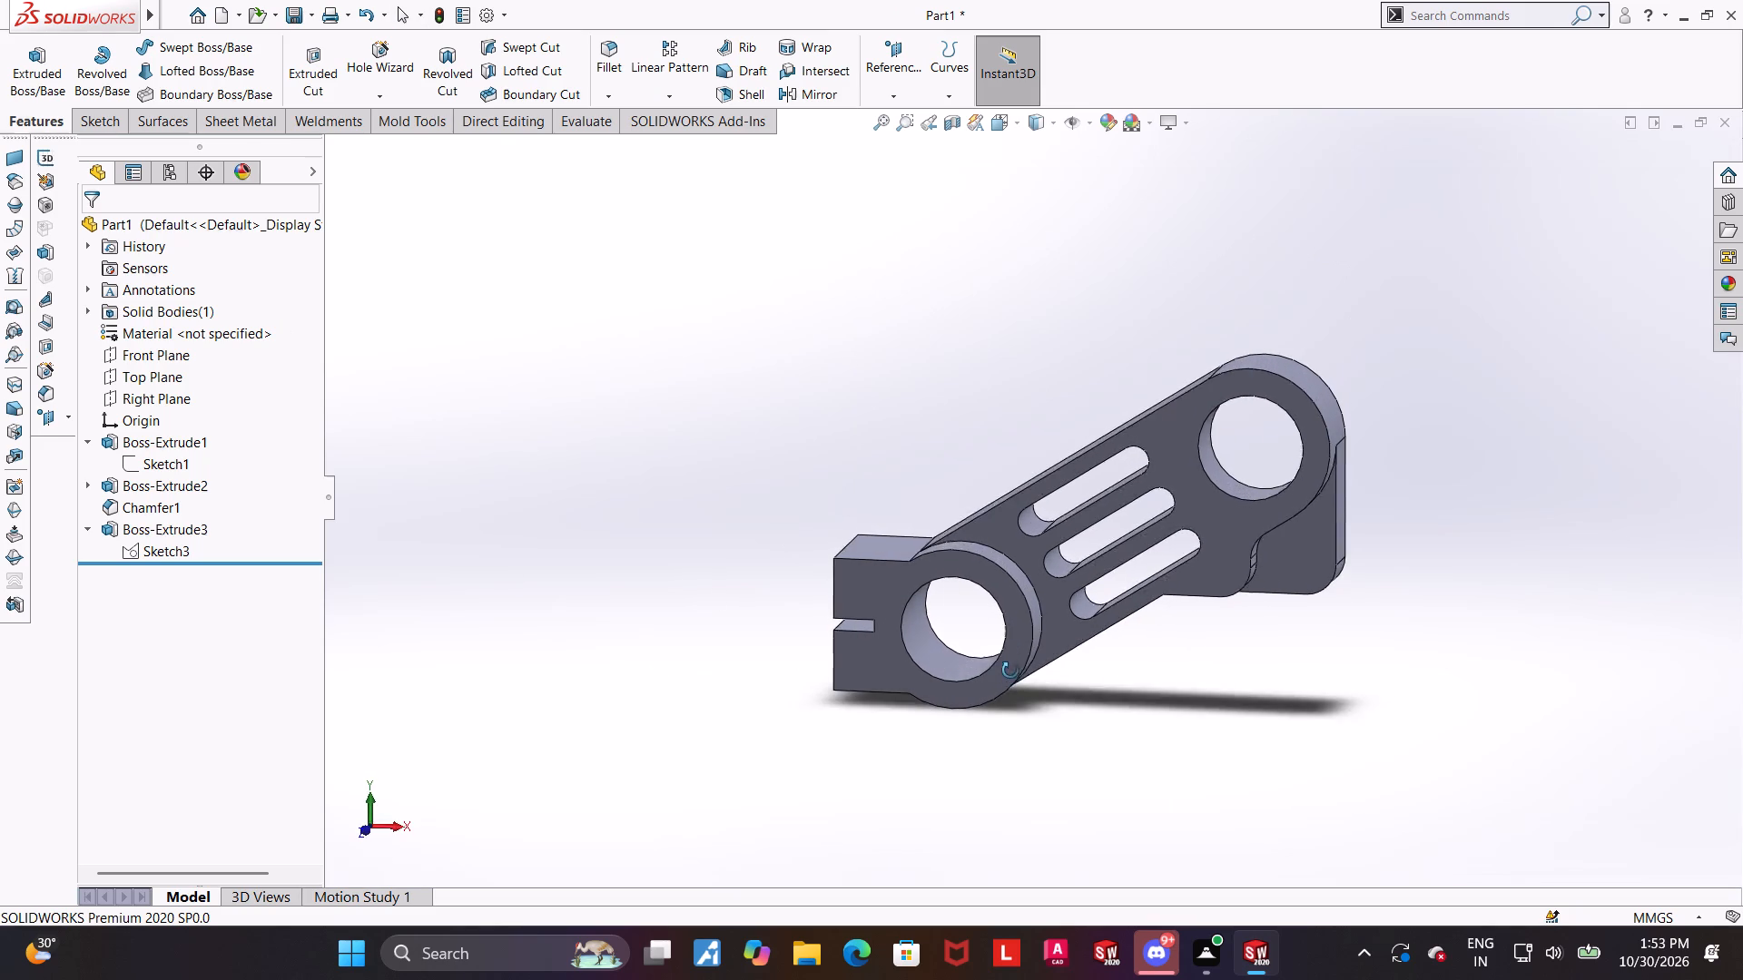
{"action": "middle_click_drag", "start_coordinate": [1010, 671], "coordinate": [1019, 766]}
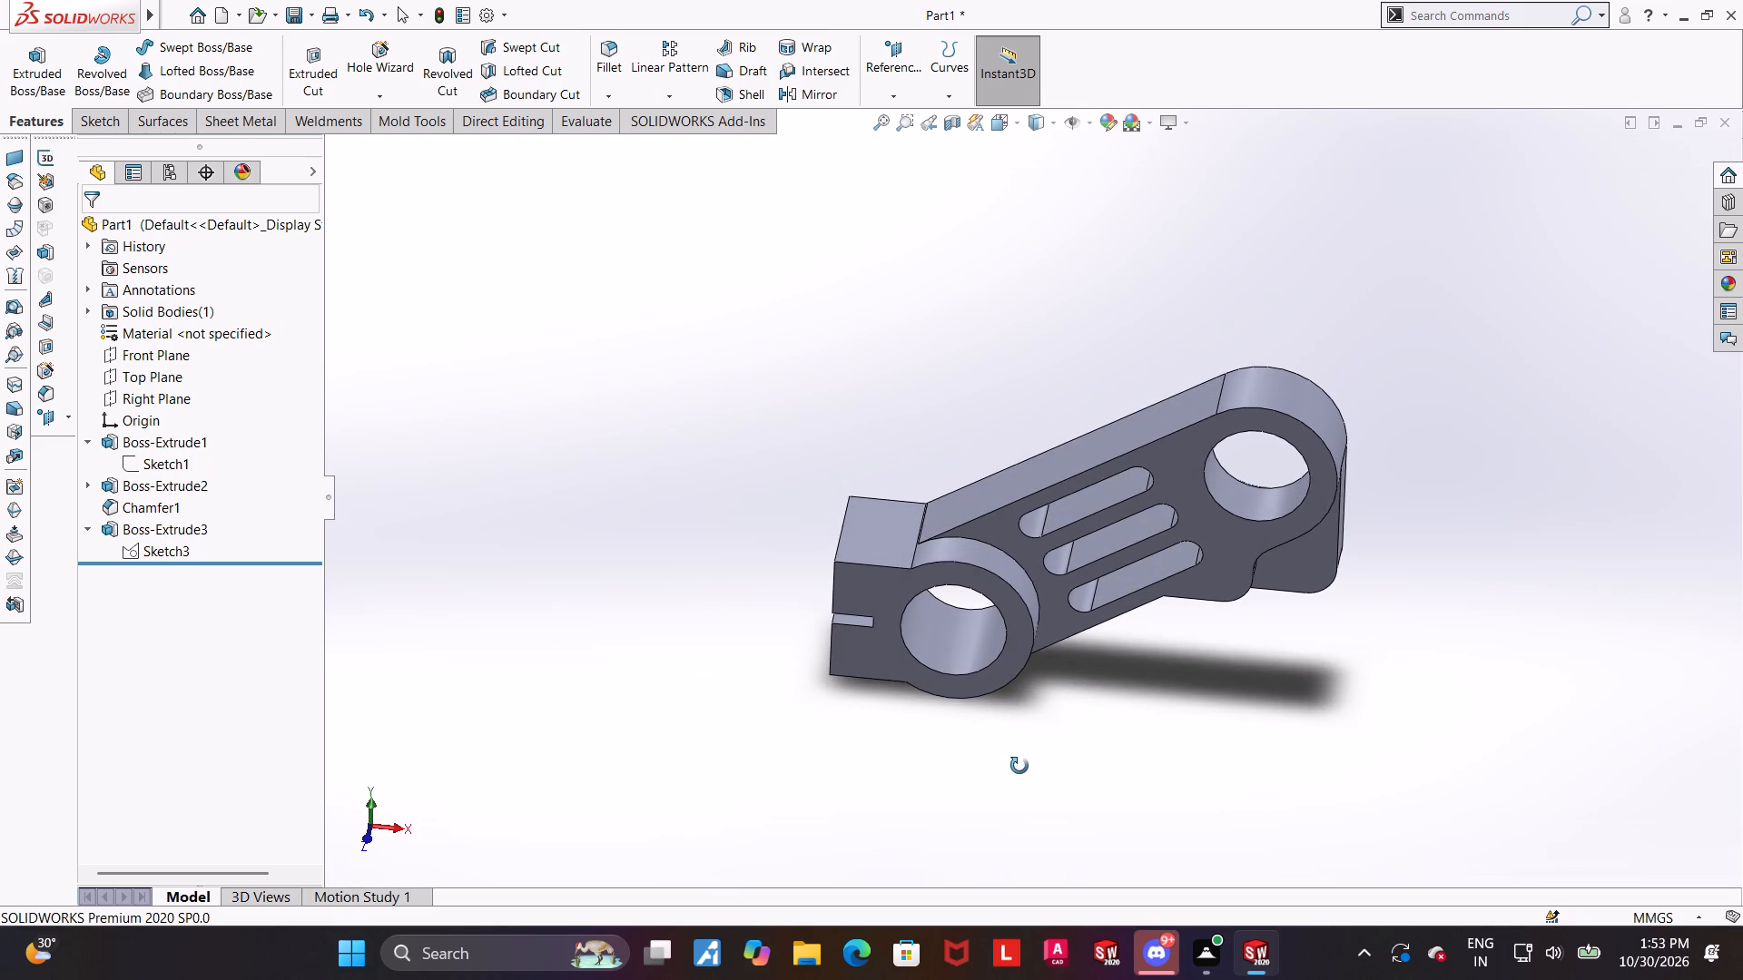
{"action": "middle_click_drag", "start_coordinate": [1019, 766], "coordinate": [1025, 730]}
{"action": "scroll", "coordinate": [915, 530], "scroll_direction": "down", "scroll_amount": 3}
{"action": "middle_click_drag", "start_coordinate": [941, 528], "coordinate": [942, 576]}
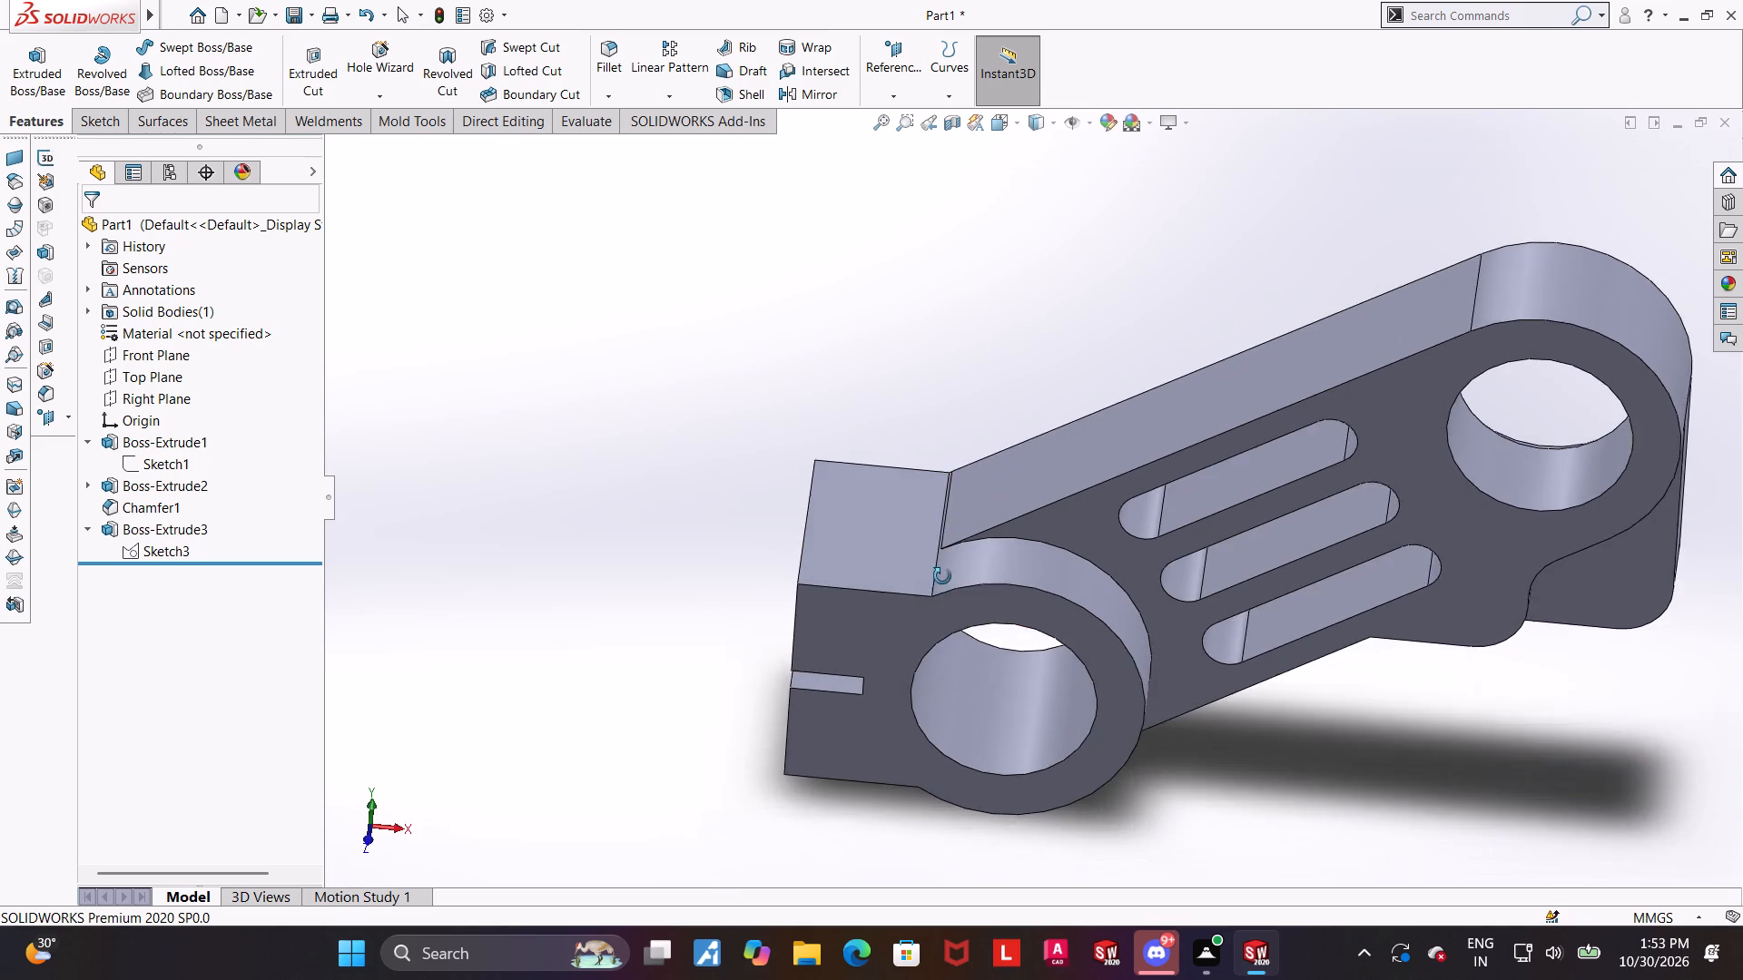
{"action": "middle_click_drag", "start_coordinate": [942, 576], "coordinate": [951, 593]}
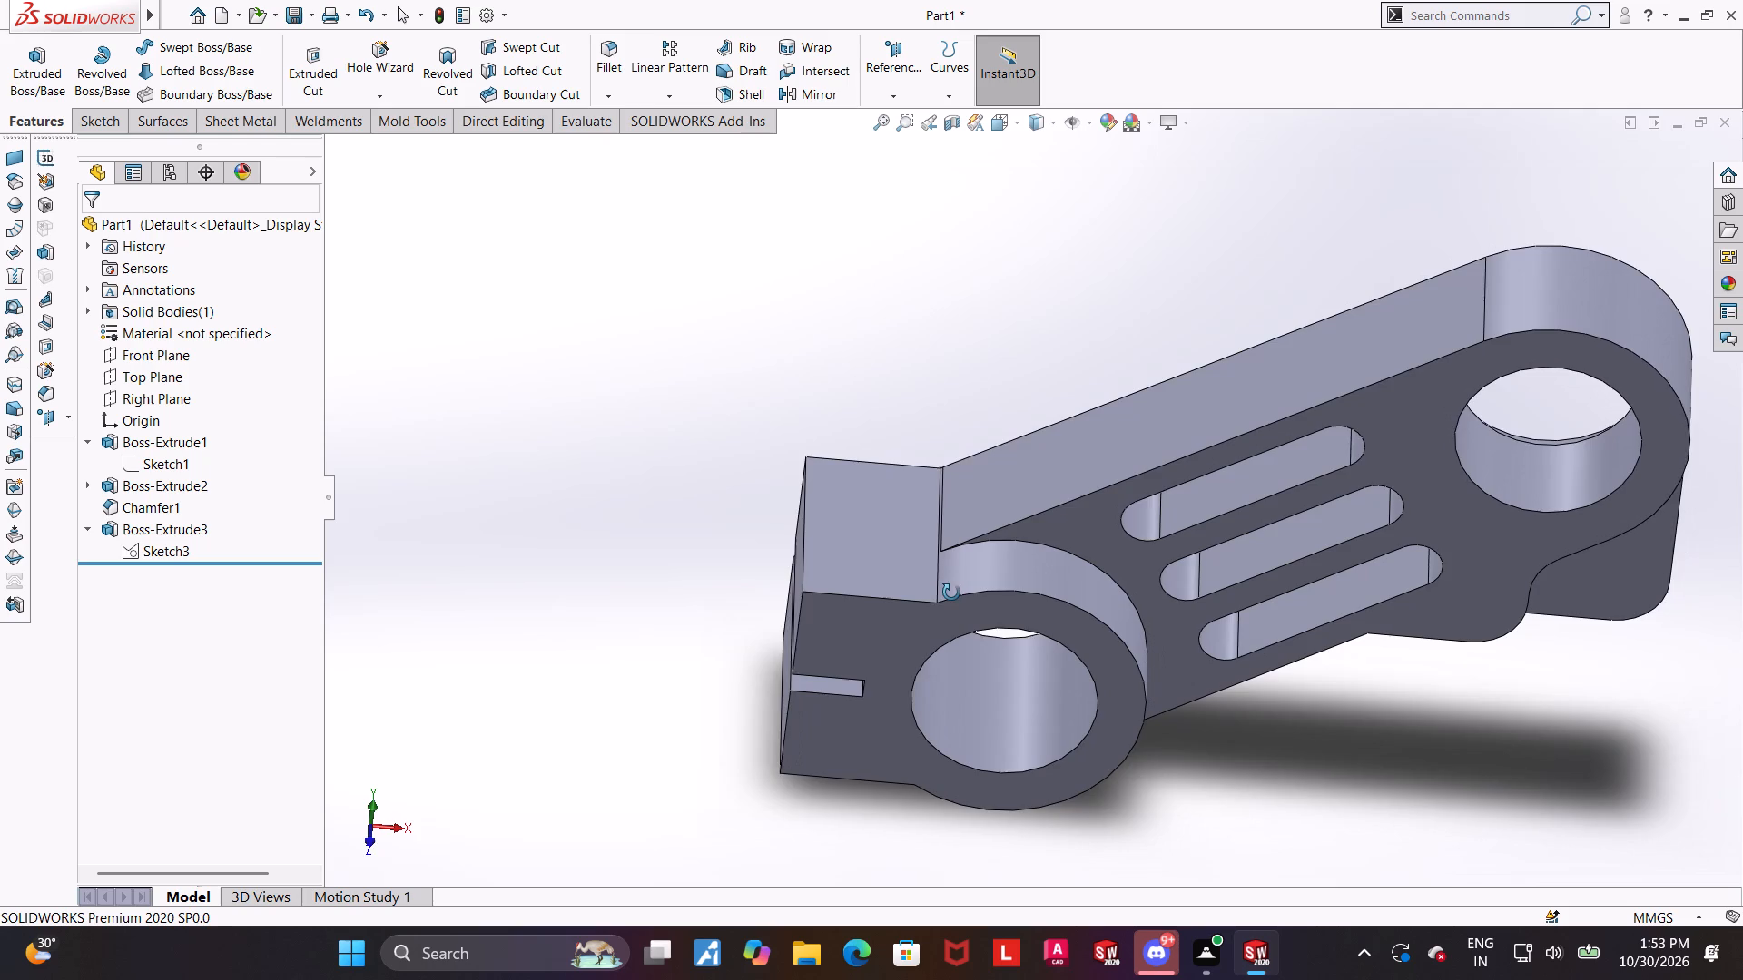
{"action": "middle_click_drag", "start_coordinate": [951, 593], "coordinate": [930, 573]}
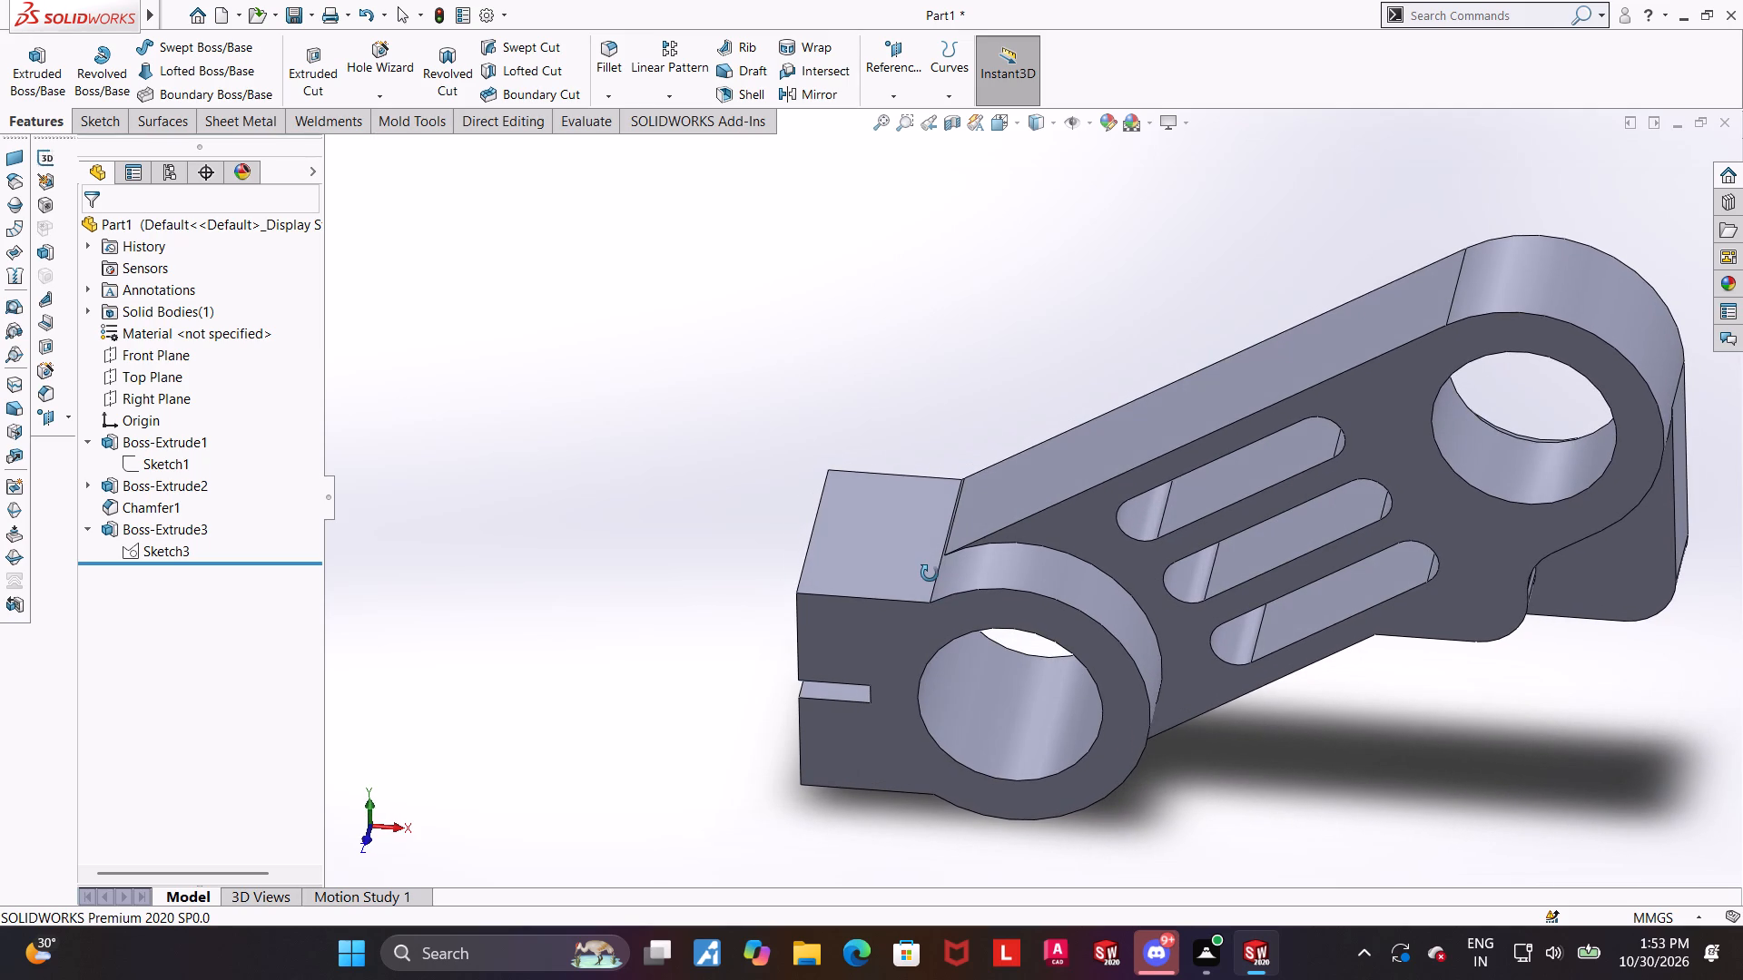
{"action": "middle_click_drag", "start_coordinate": [930, 573], "coordinate": [961, 607]}
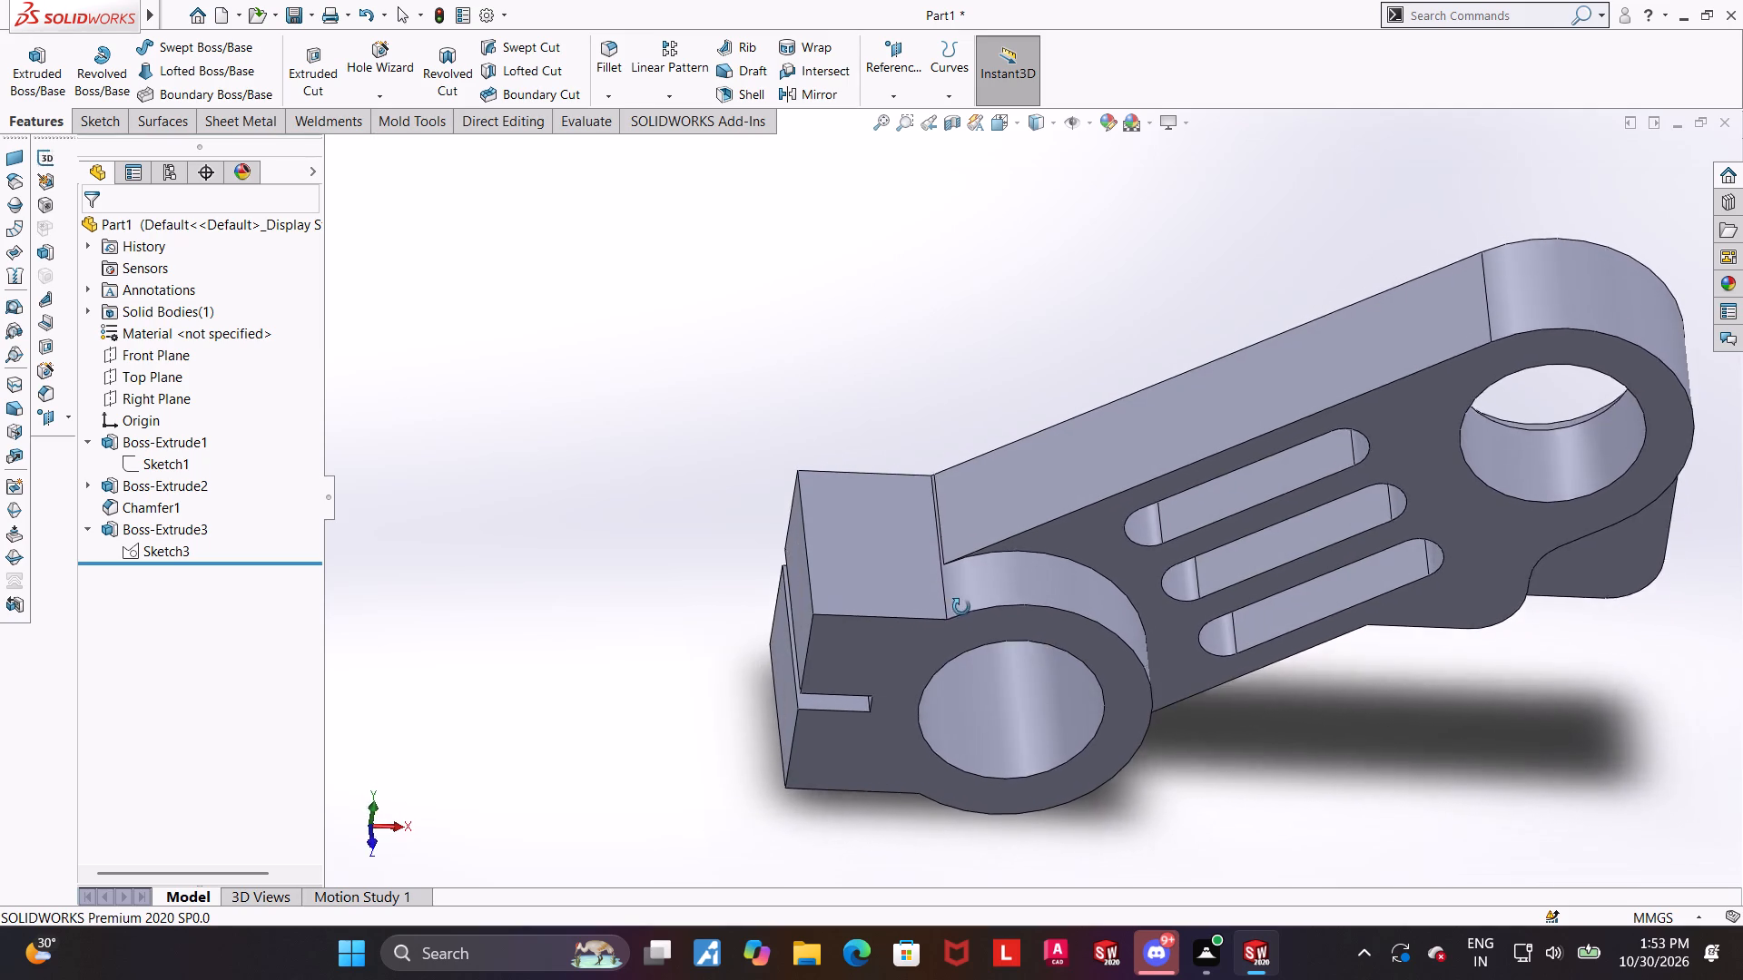
{"action": "middle_click_drag", "start_coordinate": [961, 607], "coordinate": [944, 517]}
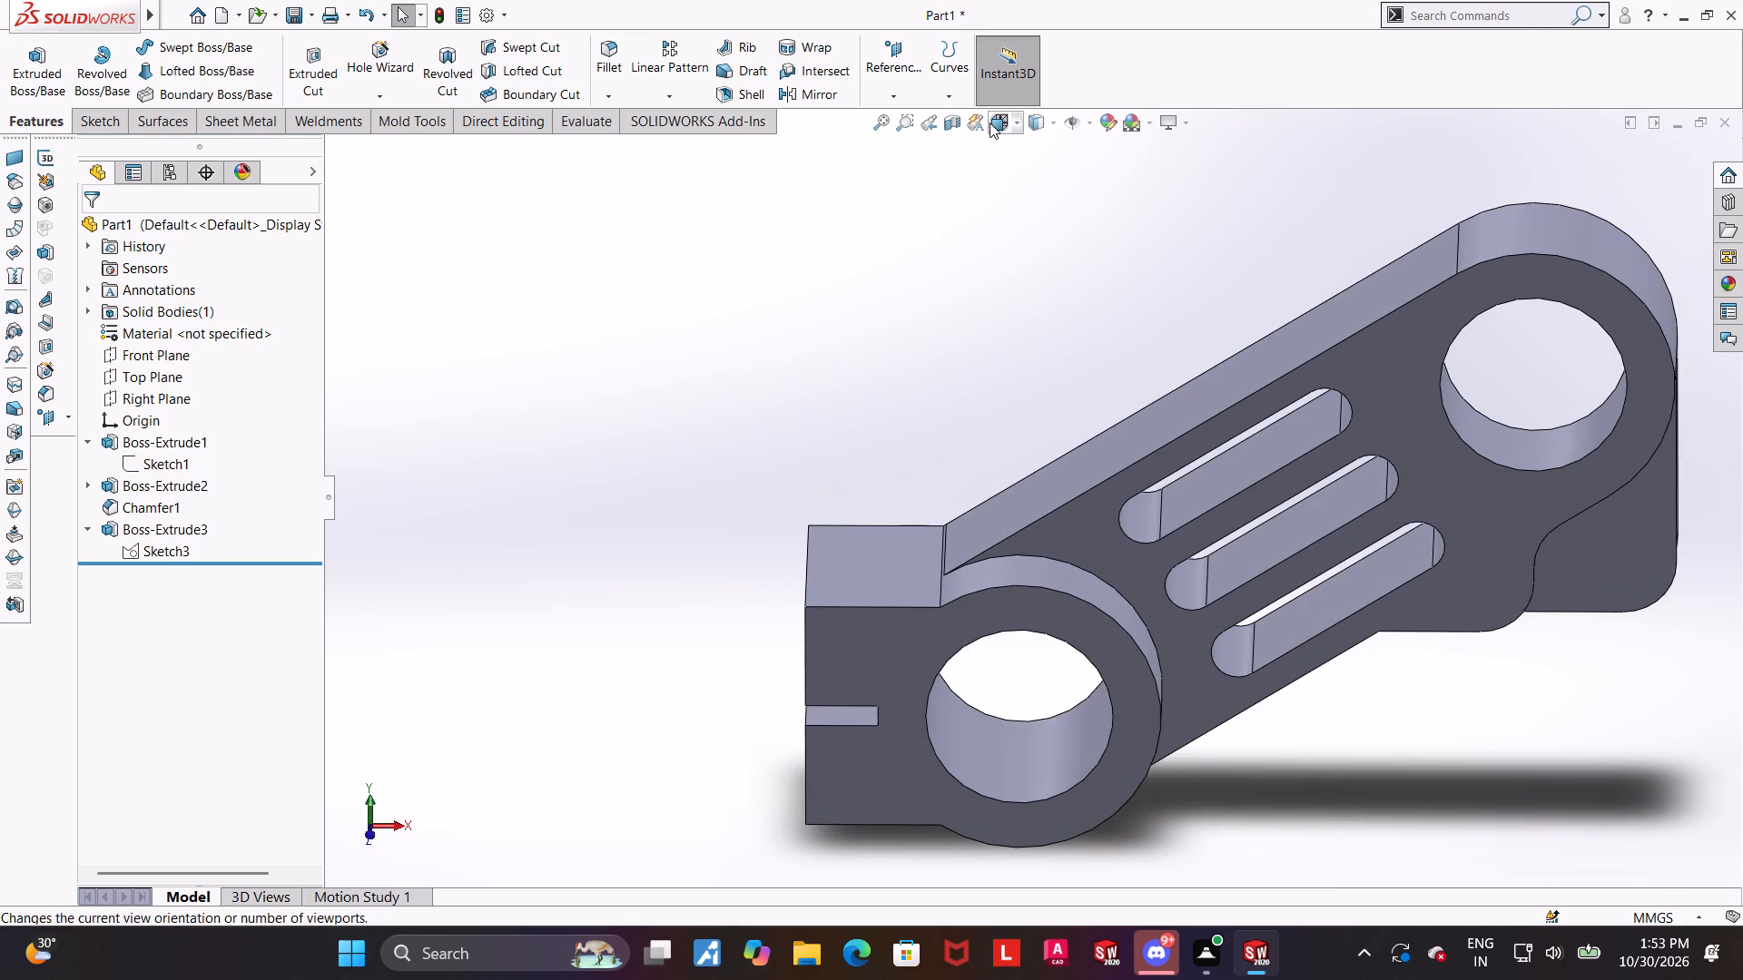
{"action": "left_click", "coordinate": [990, 122]}
{"action": "left_click", "coordinate": [851, 635]}
{"action": "scroll", "coordinate": [1073, 580], "scroll_direction": "up", "scroll_amount": 1}
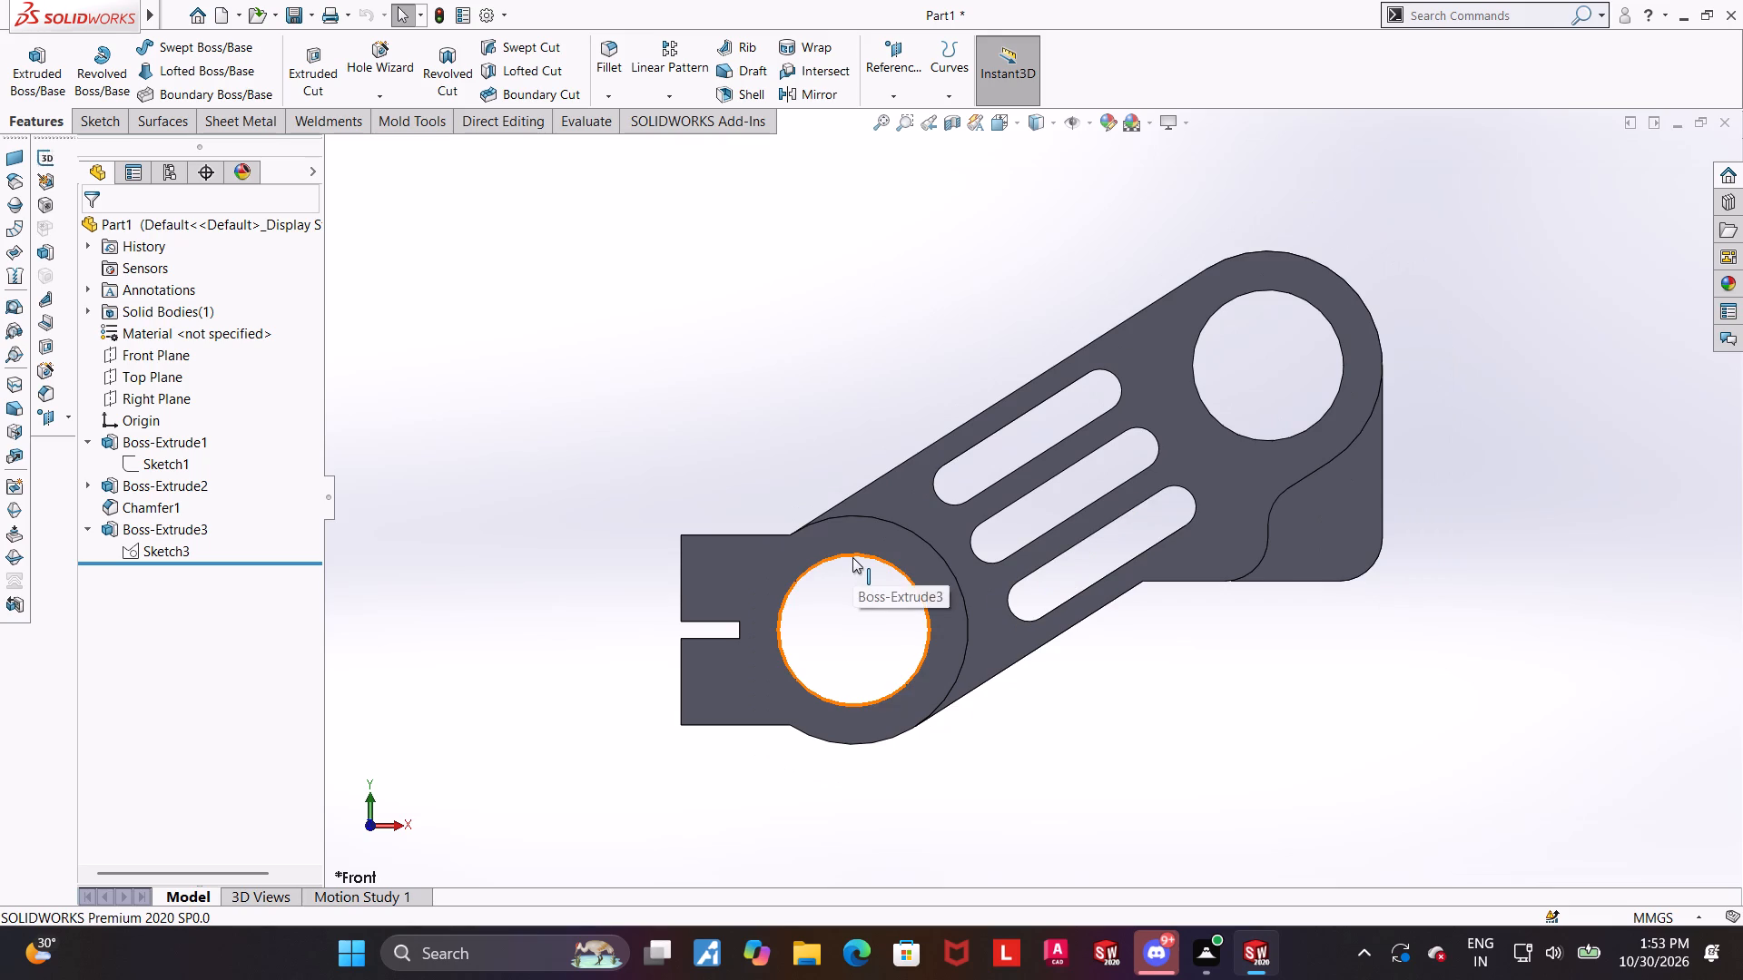
Fillet the curved edge where the raised clamp ring meets the arm's front face with a 5 mm radius.
{"action": "middle_click_drag", "start_coordinate": [852, 557], "coordinate": [809, 592]}
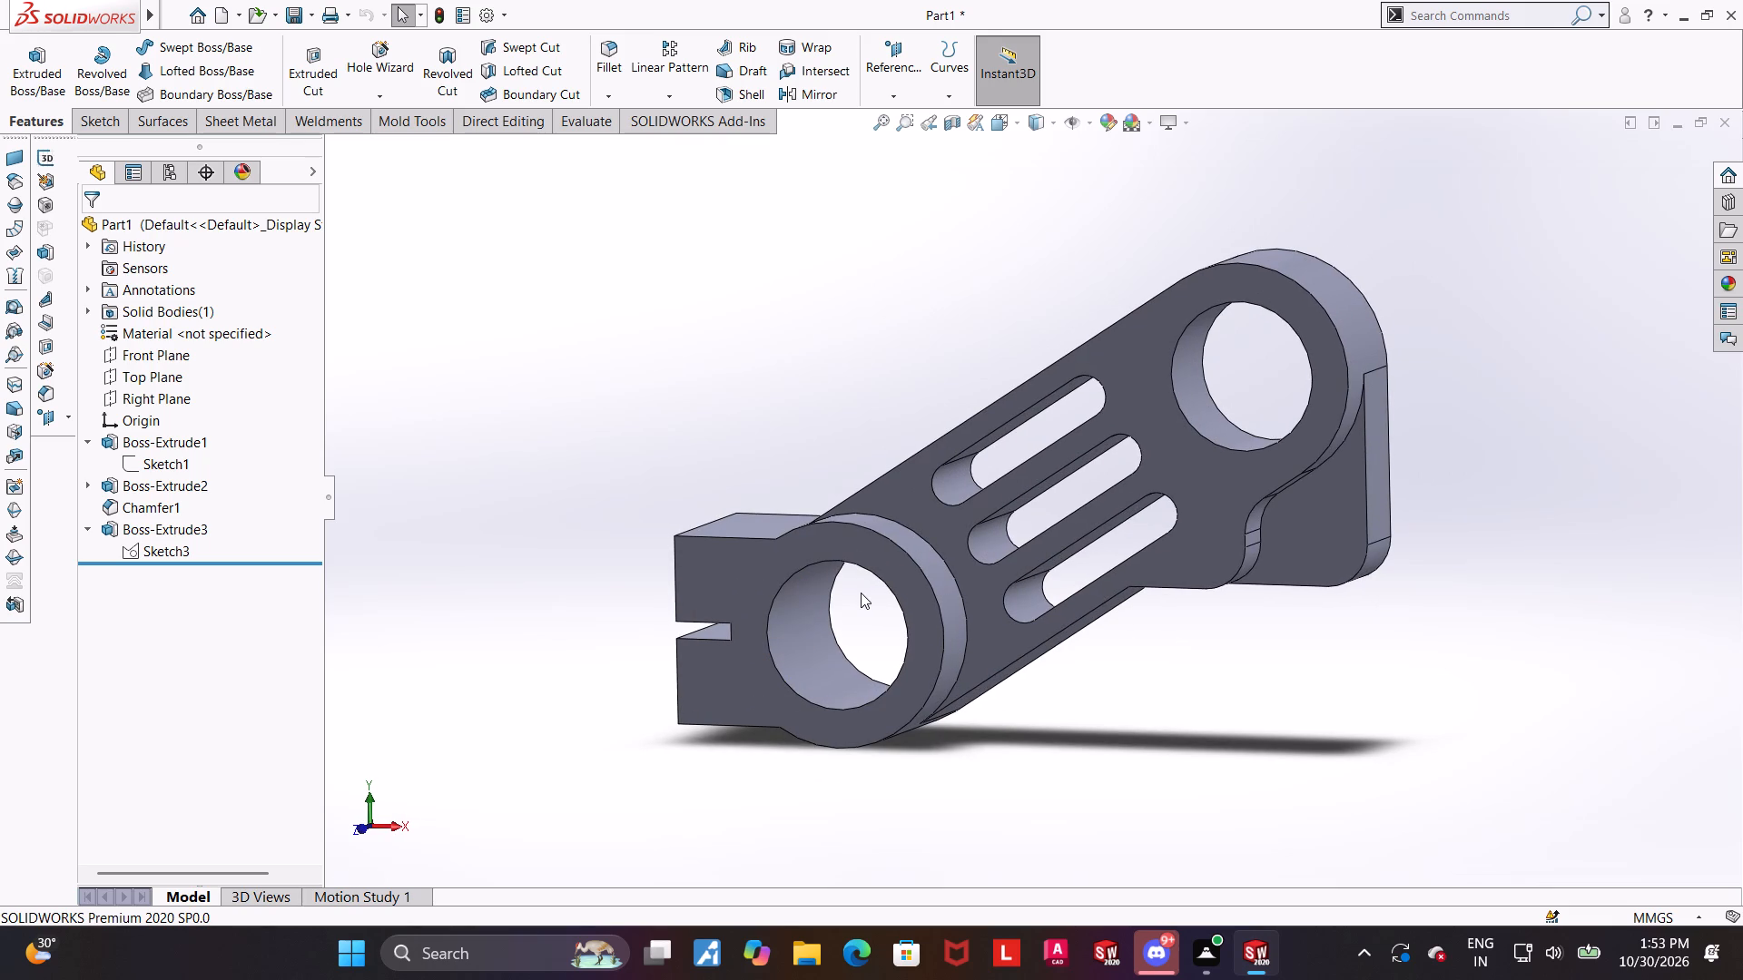
{"action": "middle_click_drag", "start_coordinate": [1039, 552], "coordinate": [1019, 613]}
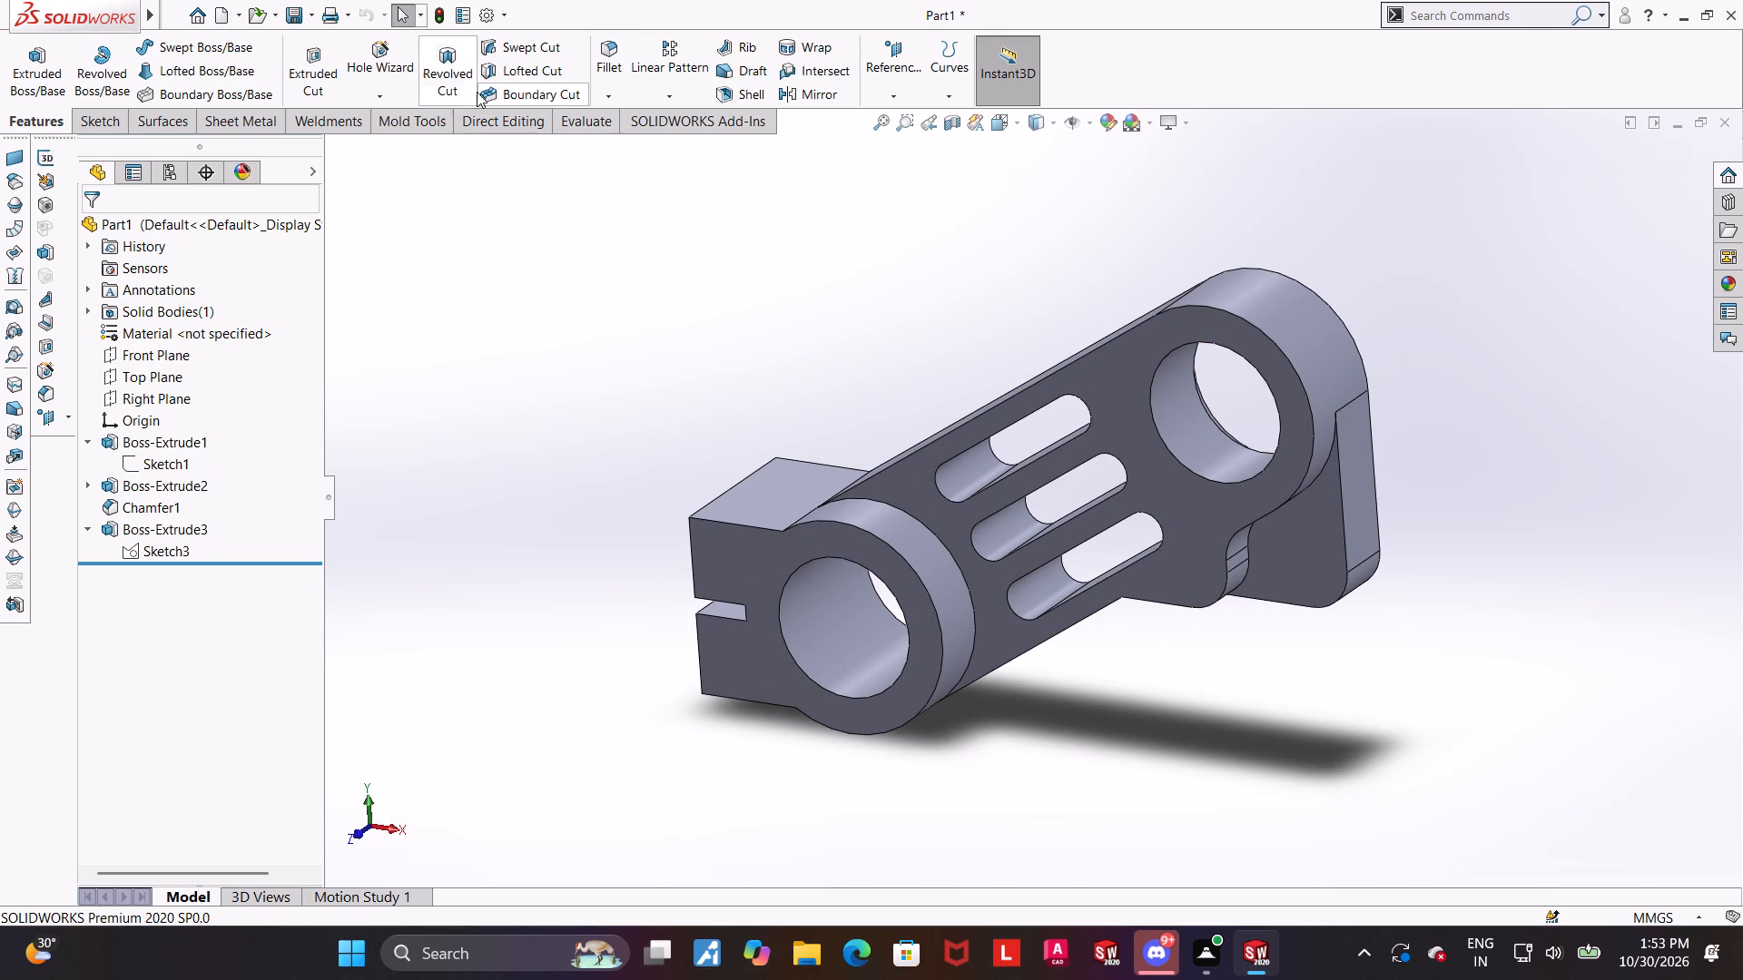
{"action": "left_click", "coordinate": [611, 56]}
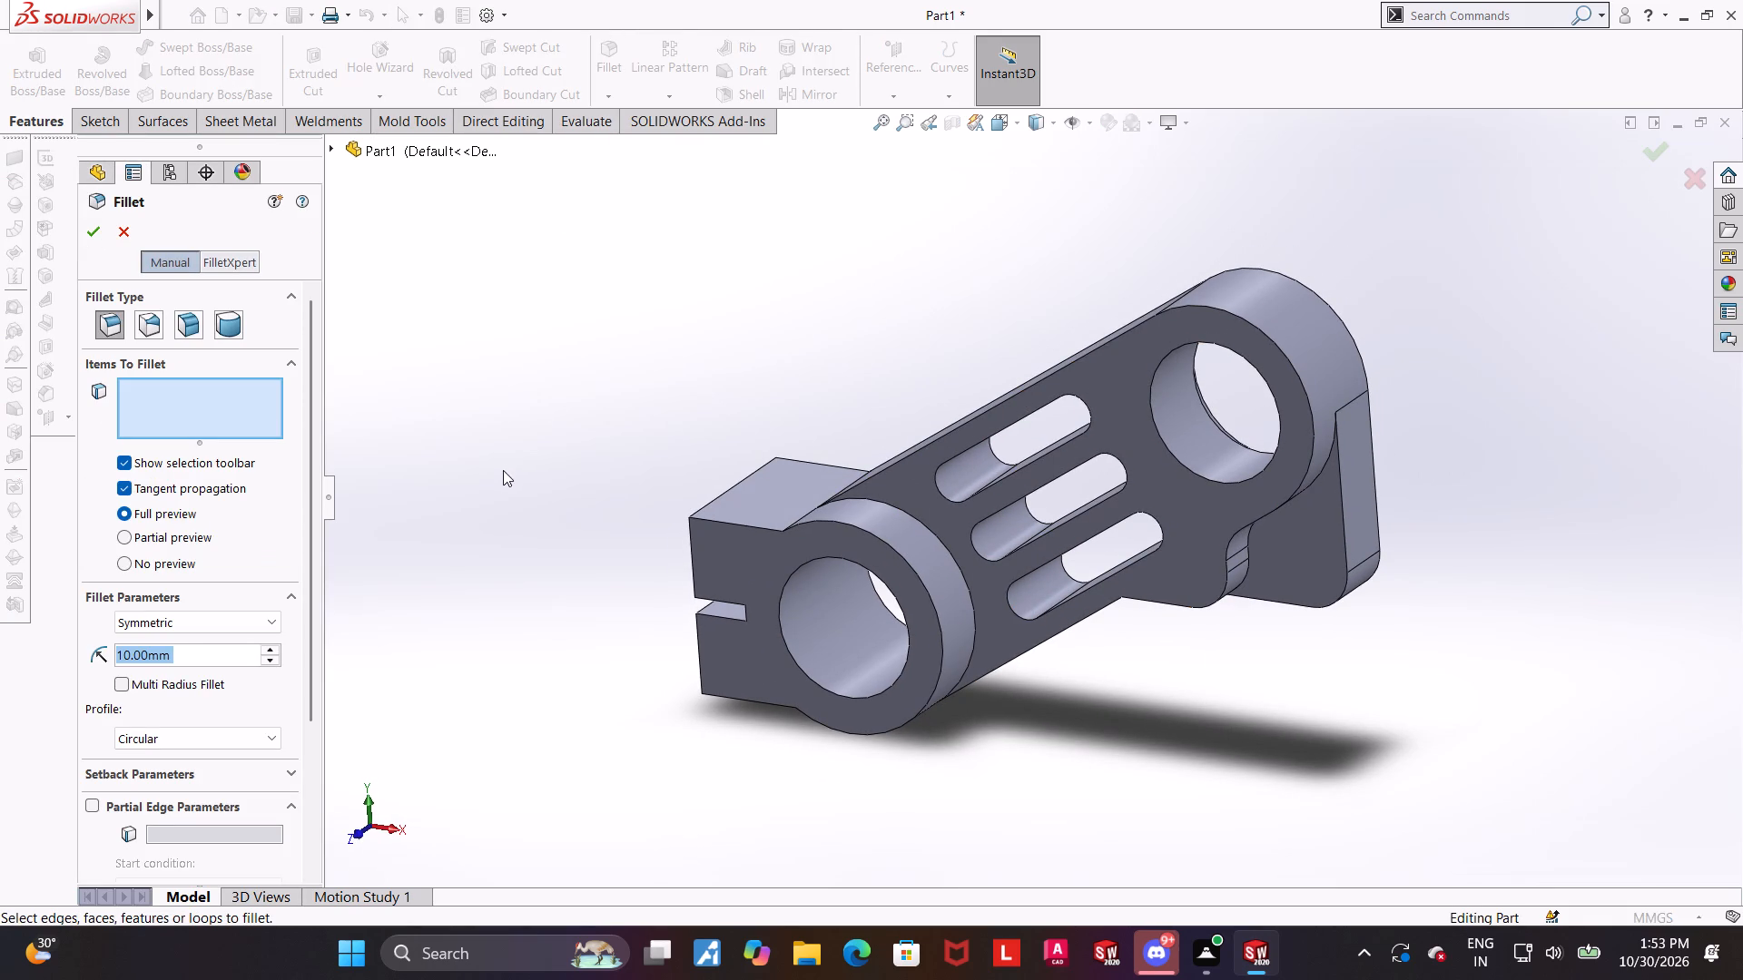
{"action": "key", "text": "5"}
{"action": "key", "text": "Return"}
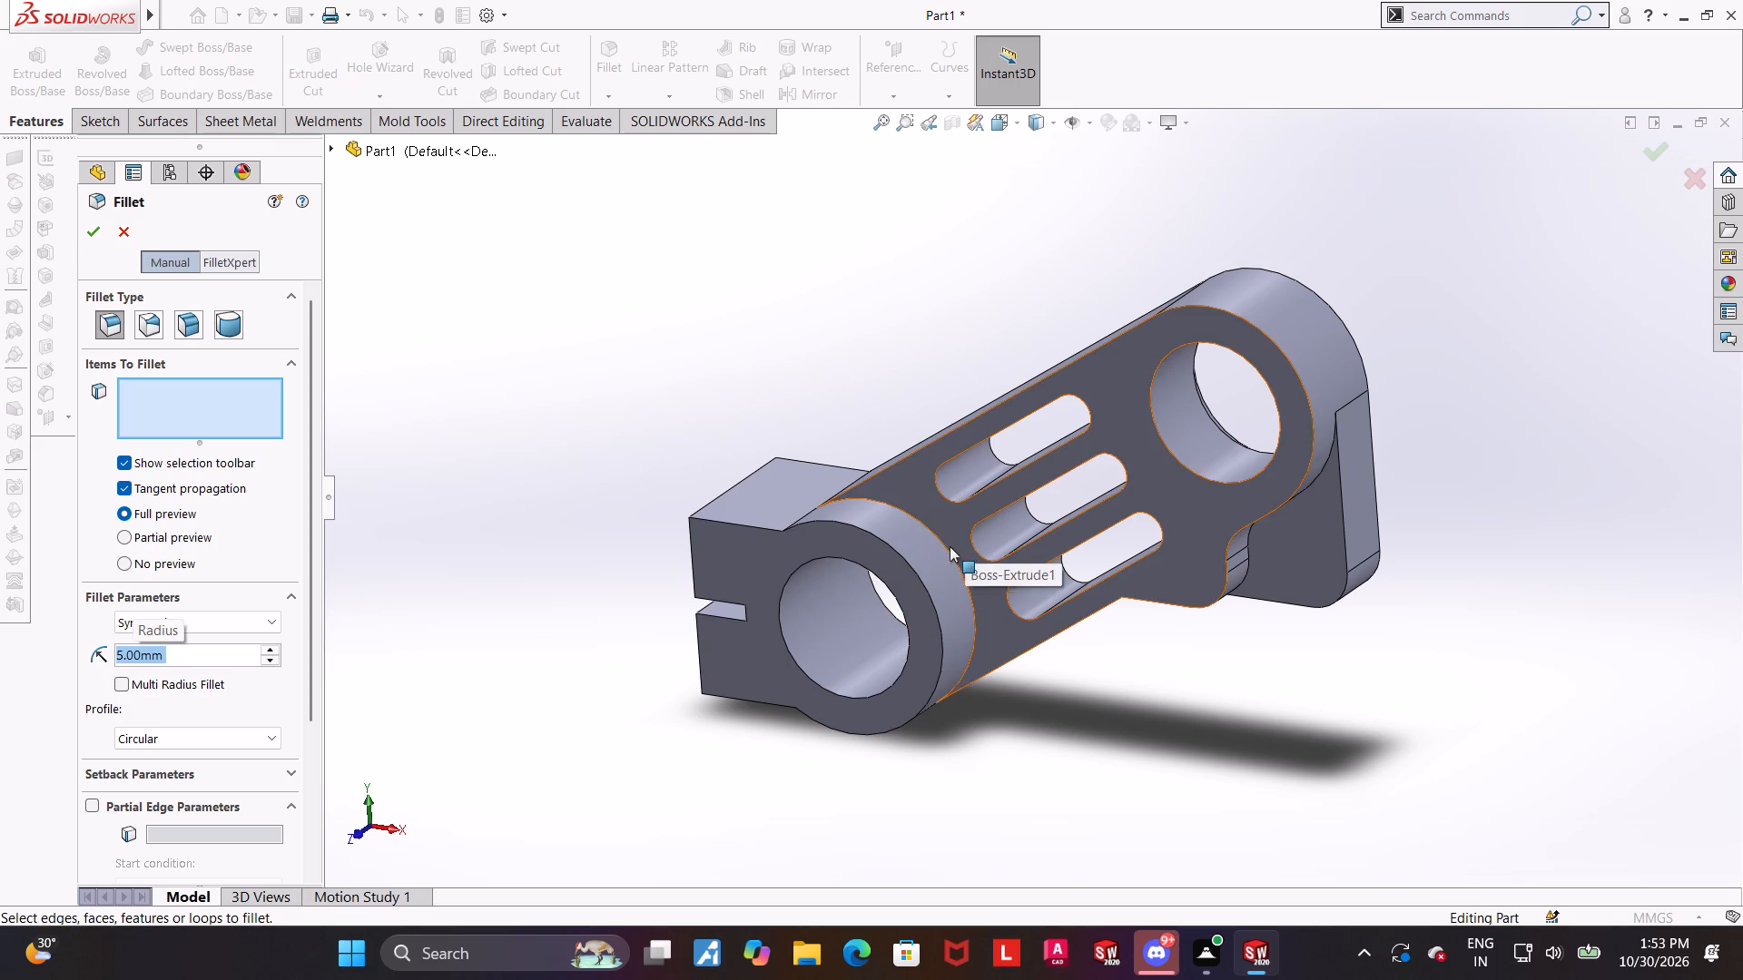
{"action": "left_click", "coordinate": [947, 547]}
{"action": "left_click", "coordinate": [91, 218]}
{"action": "left_click", "coordinate": [565, 510]}
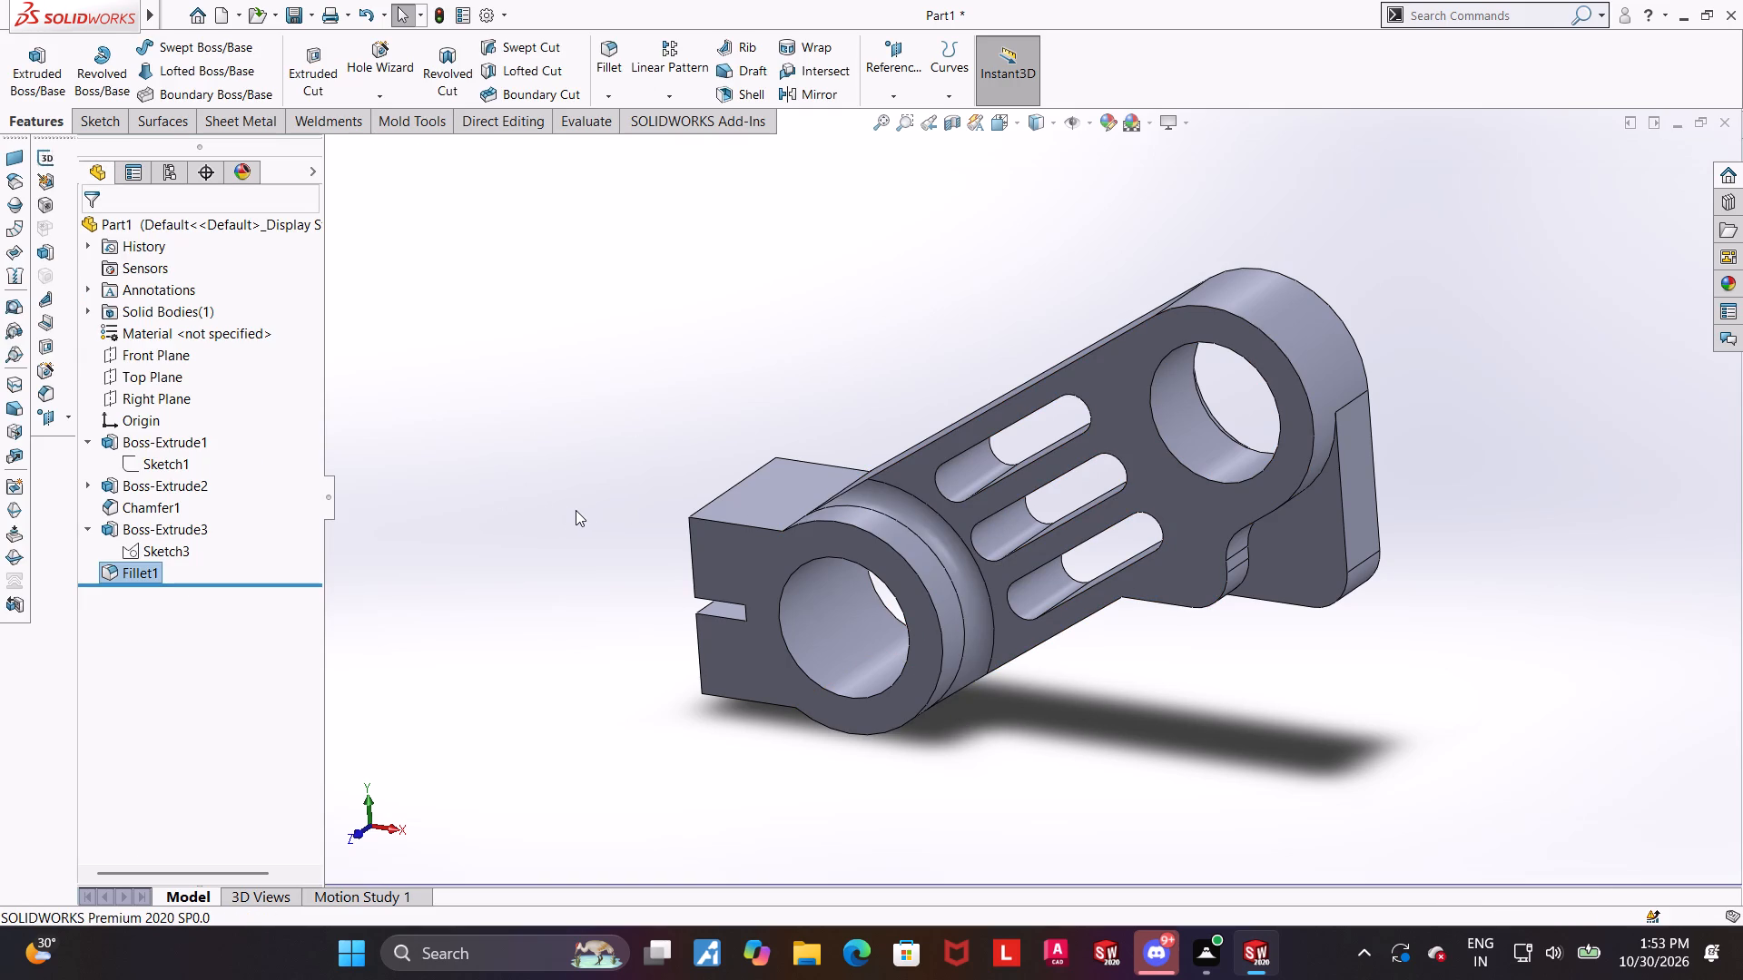
Examine the fillet between the clamp ring and the arm from several angles and from the front.
{"action": "middle_click_drag", "start_coordinate": [579, 510], "coordinate": [621, 618]}
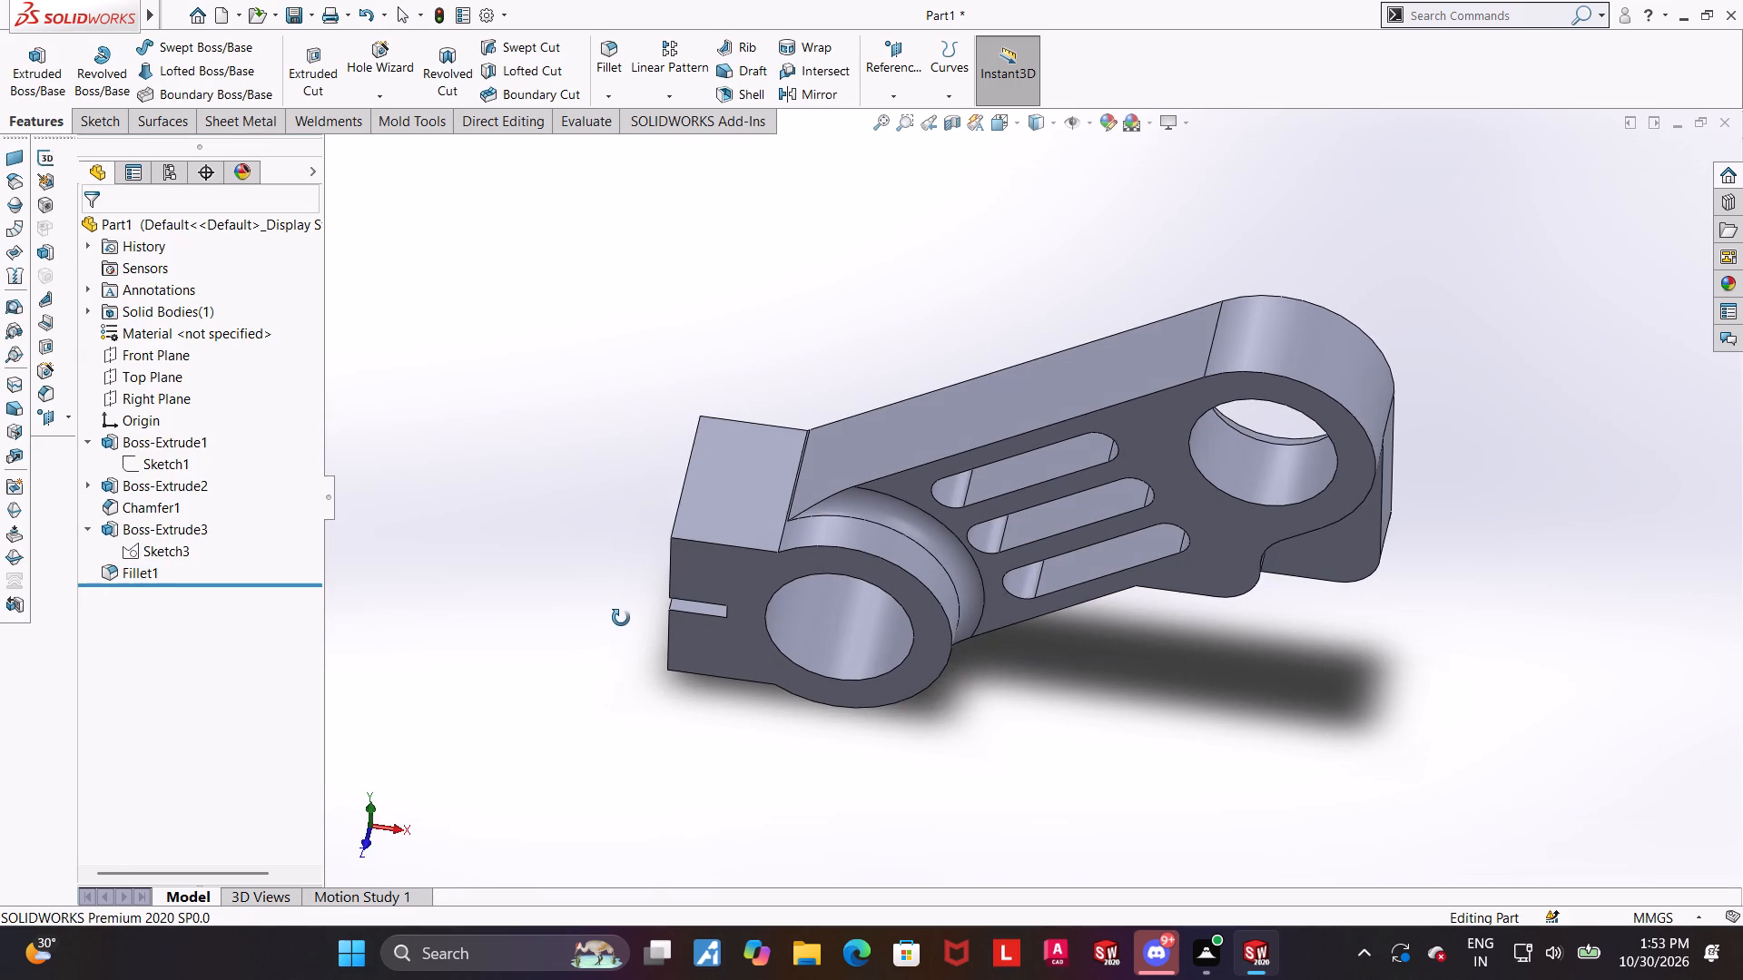
{"action": "middle_click_drag", "start_coordinate": [621, 618], "coordinate": [602, 624]}
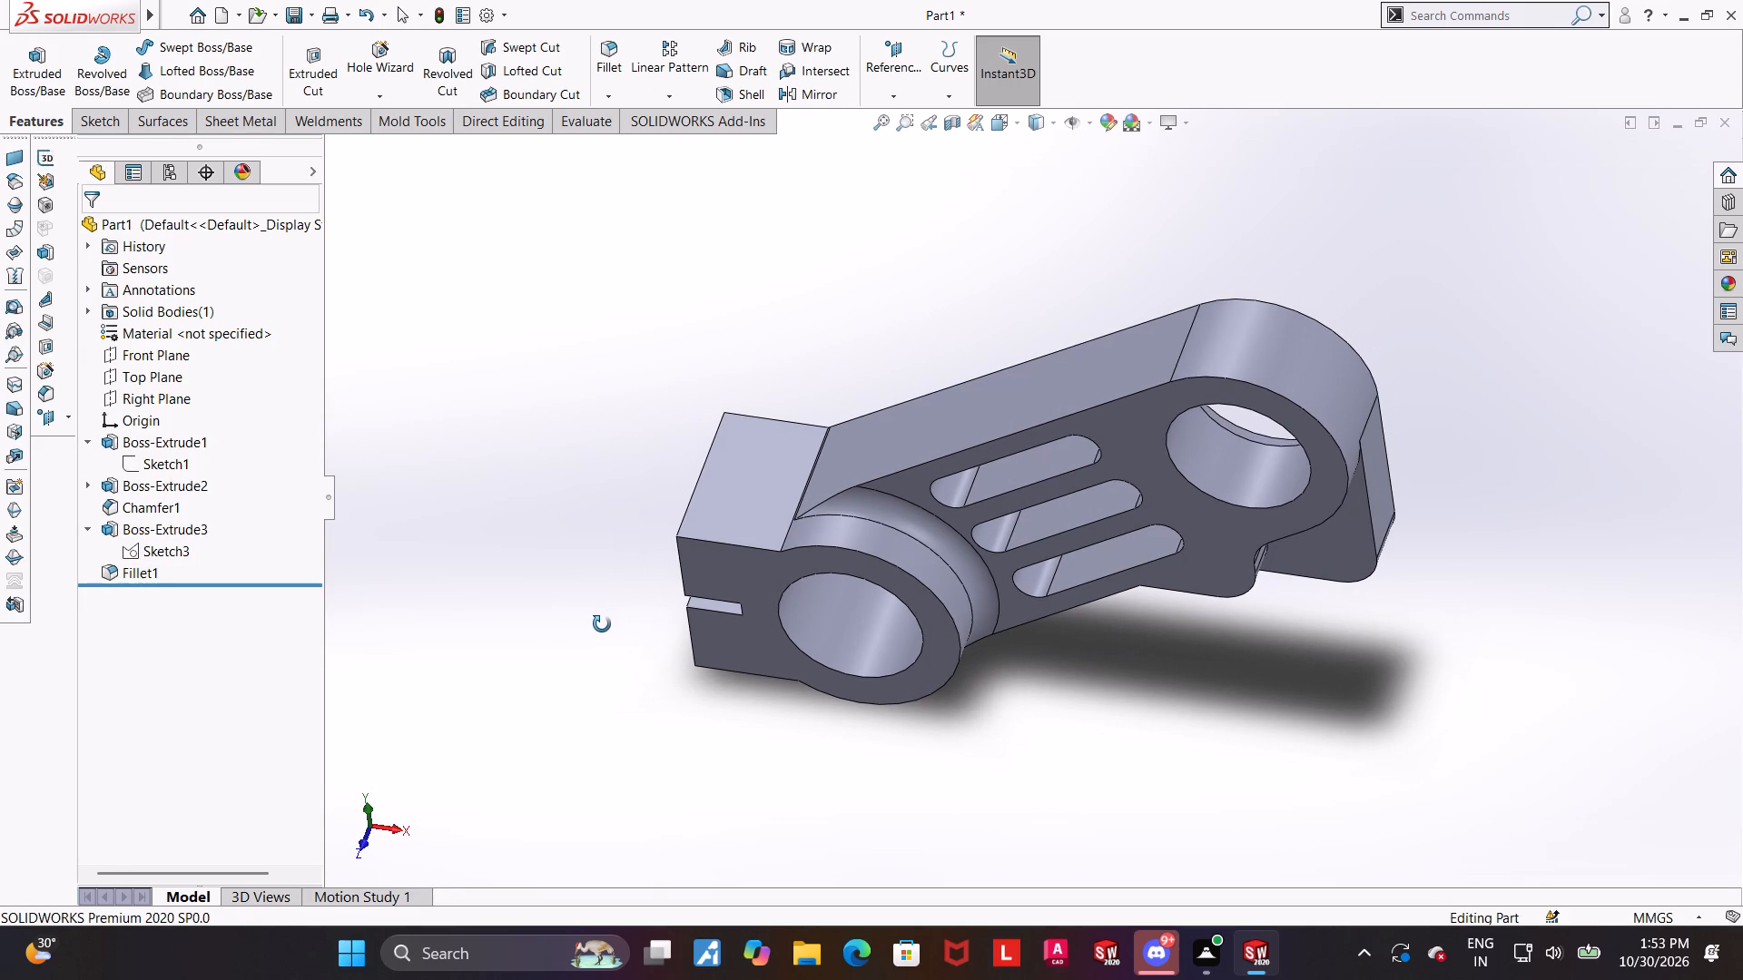
{"action": "middle_click_drag", "start_coordinate": [602, 624], "coordinate": [623, 594]}
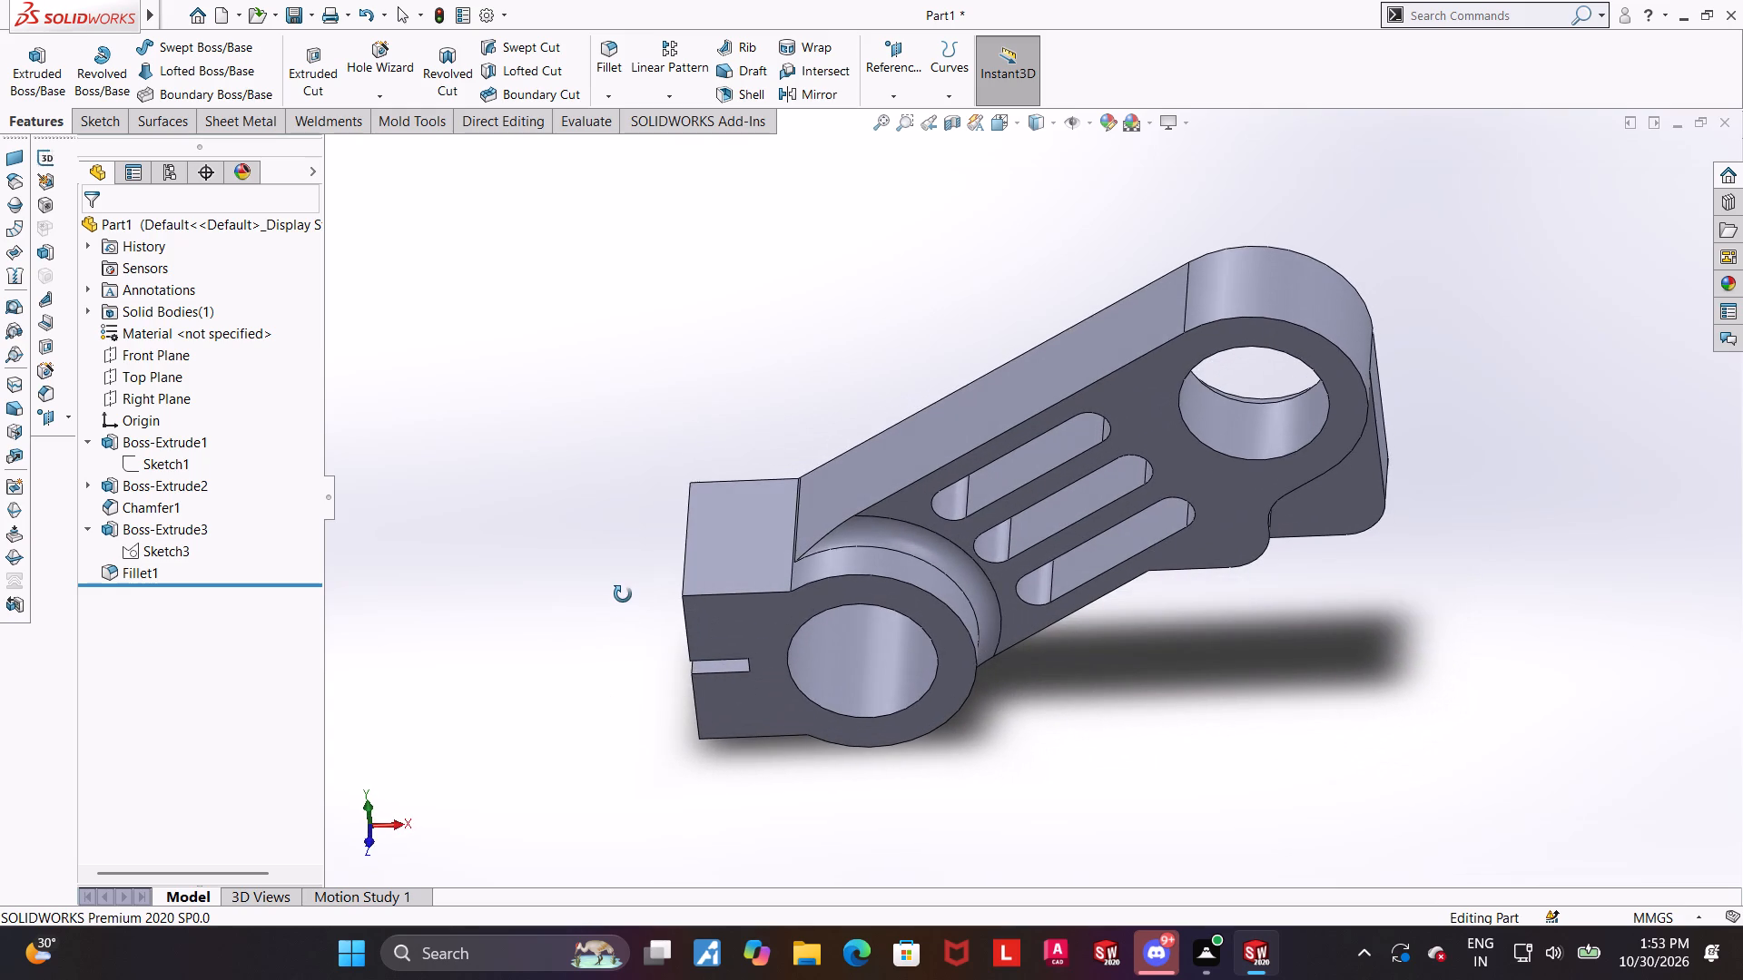
{"action": "middle_click_drag", "start_coordinate": [623, 594], "coordinate": [625, 452]}
{"action": "middle_click_drag", "start_coordinate": [625, 435], "coordinate": [625, 421]}
{"action": "left_click", "coordinate": [1009, 125]}
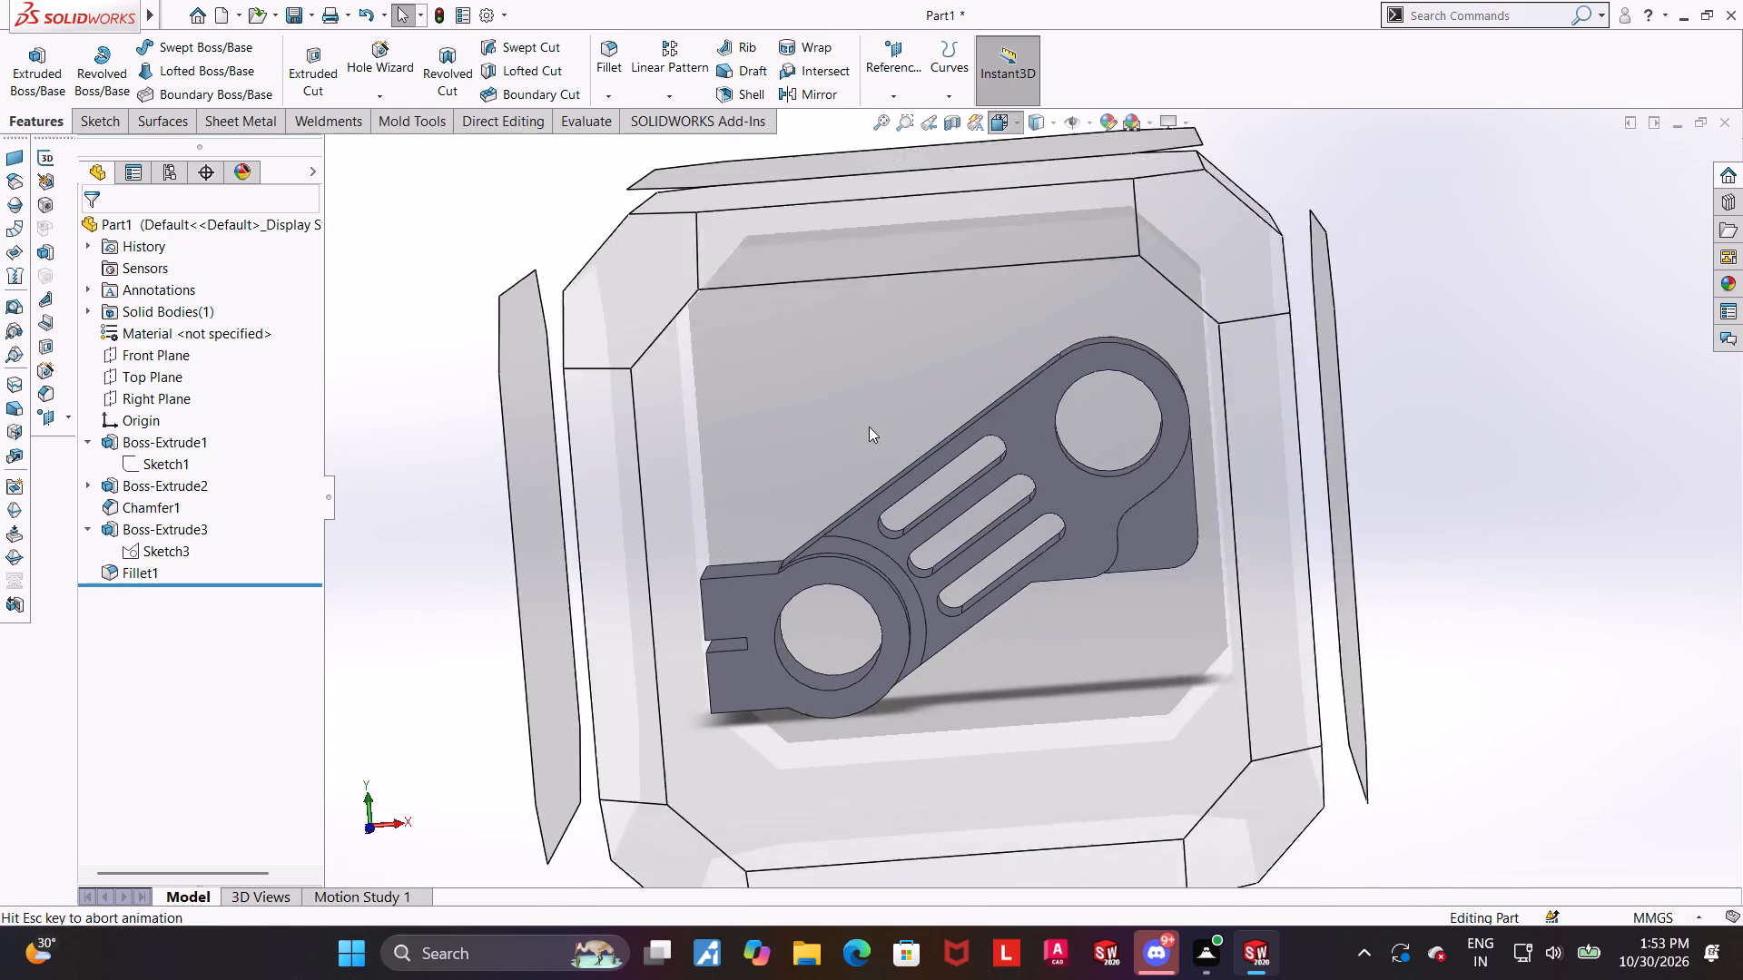
{"action": "left_click", "coordinate": [796, 617]}
{"action": "scroll", "coordinate": [792, 583], "scroll_direction": "down", "scroll_amount": 1}
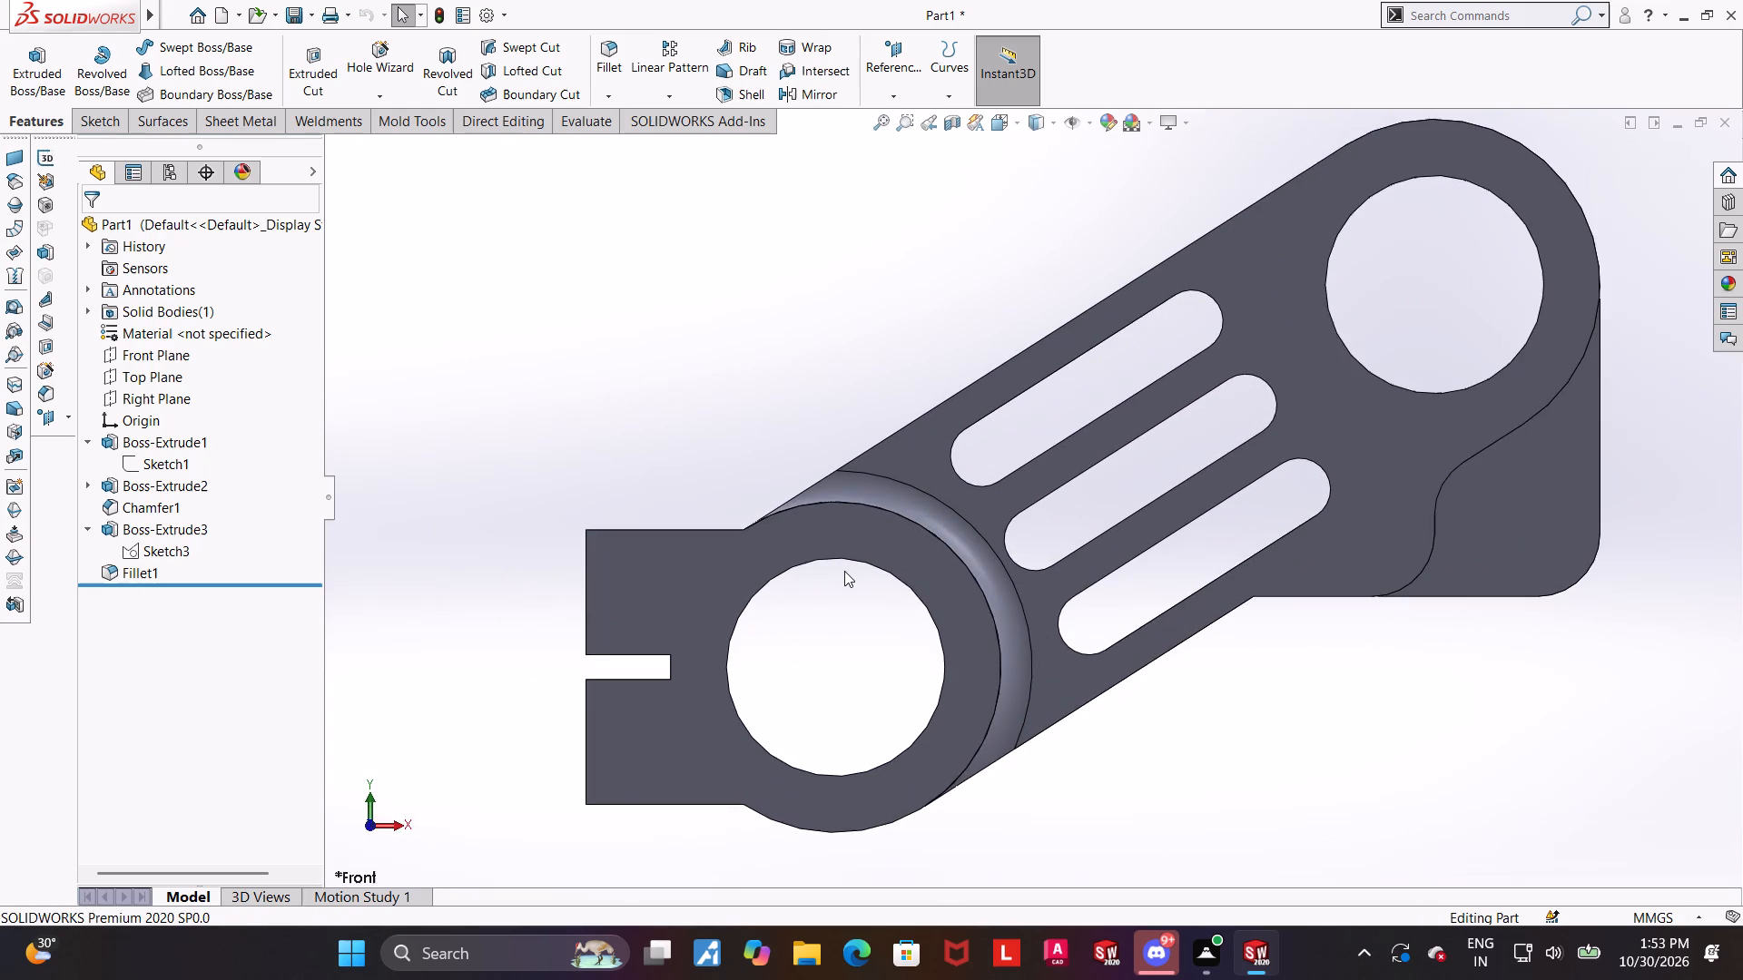
{"action": "middle_click_drag", "start_coordinate": [841, 568], "coordinate": [847, 656]}
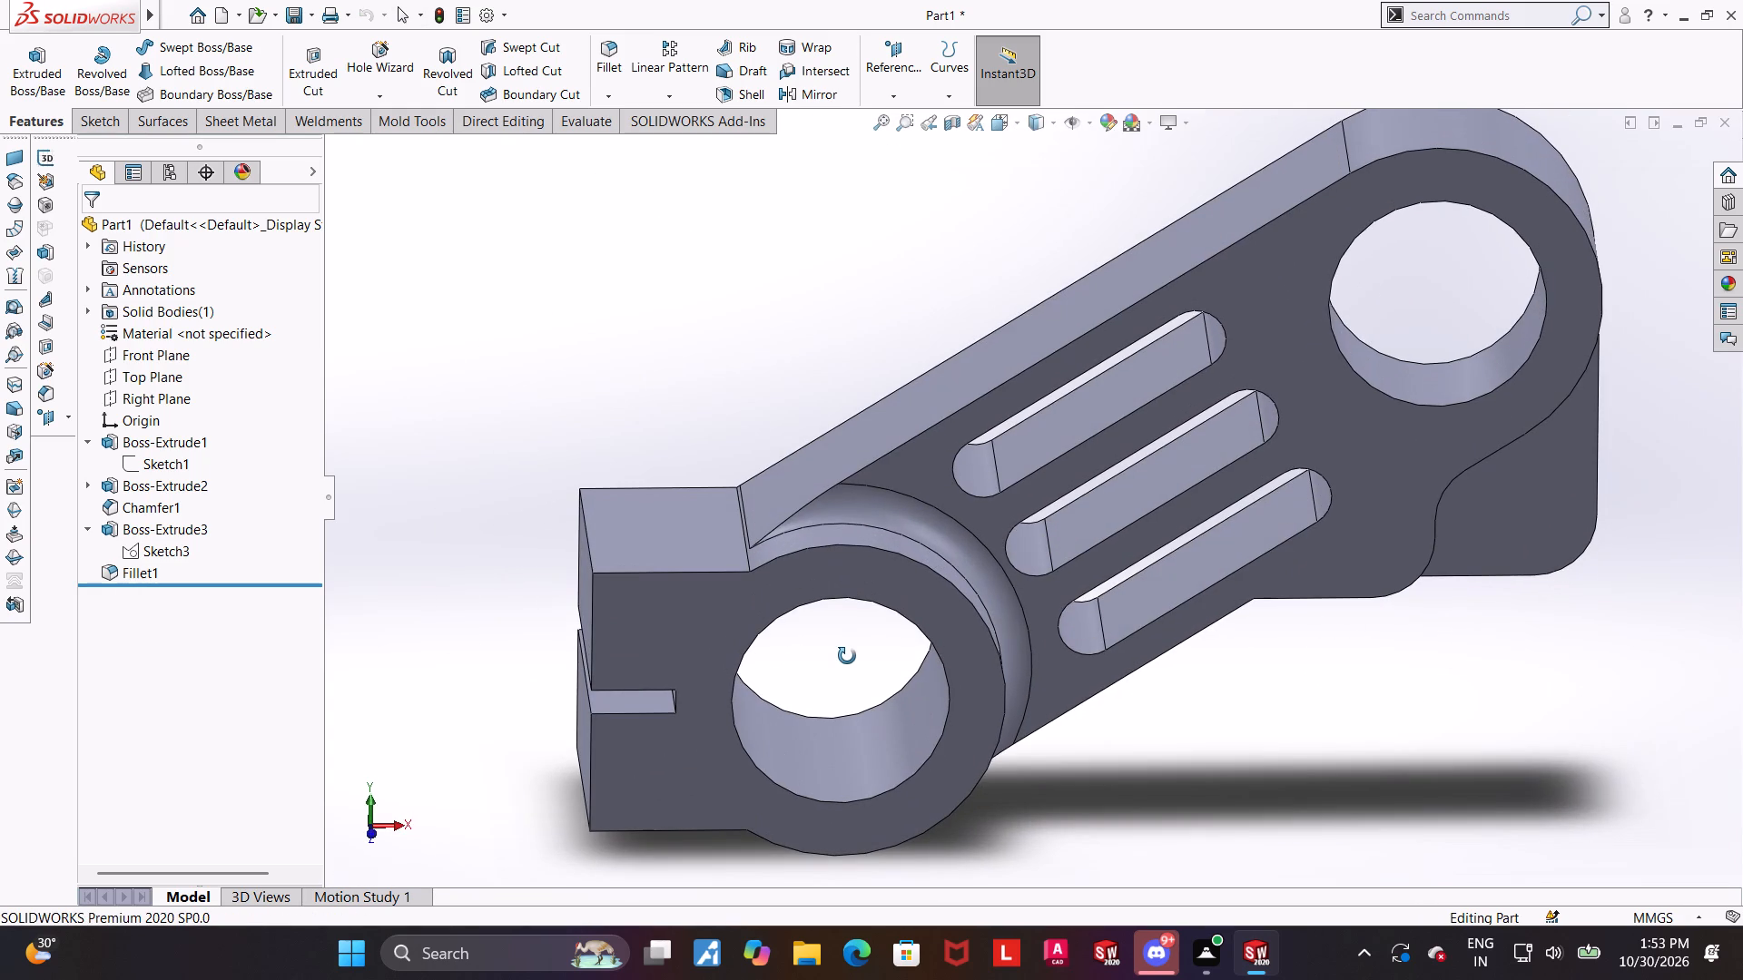
{"action": "middle_click_drag", "start_coordinate": [847, 656], "coordinate": [829, 655]}
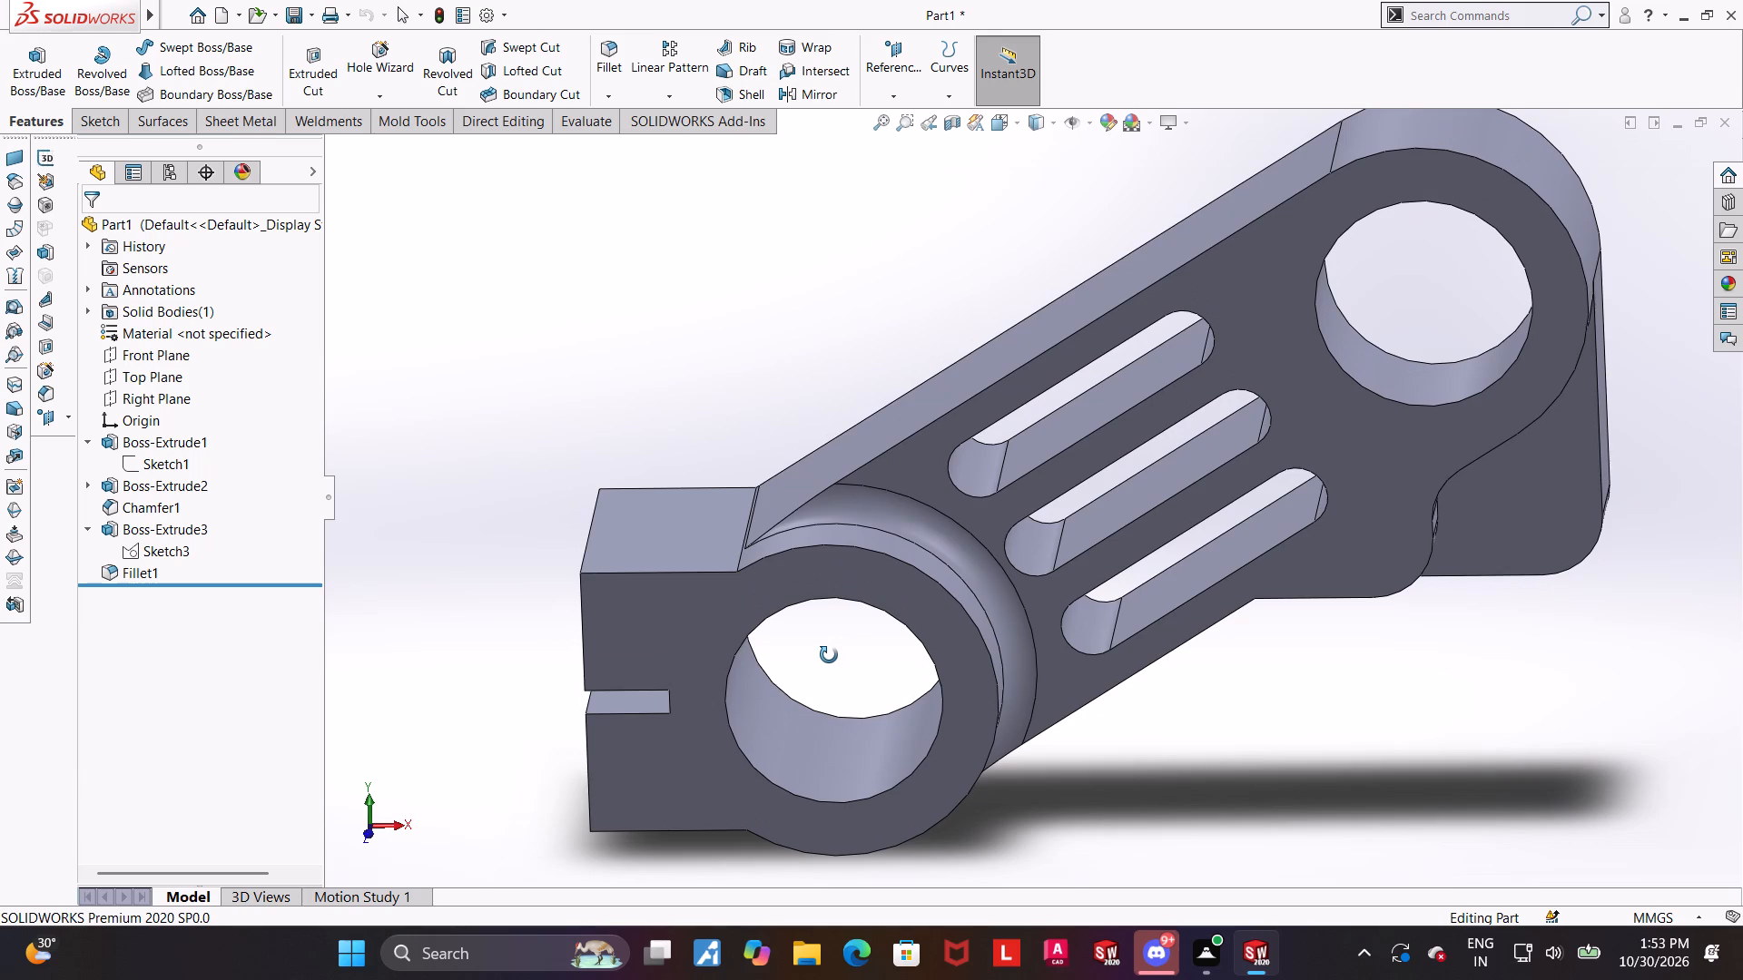
{"action": "middle_click_drag", "start_coordinate": [829, 655], "coordinate": [833, 669]}
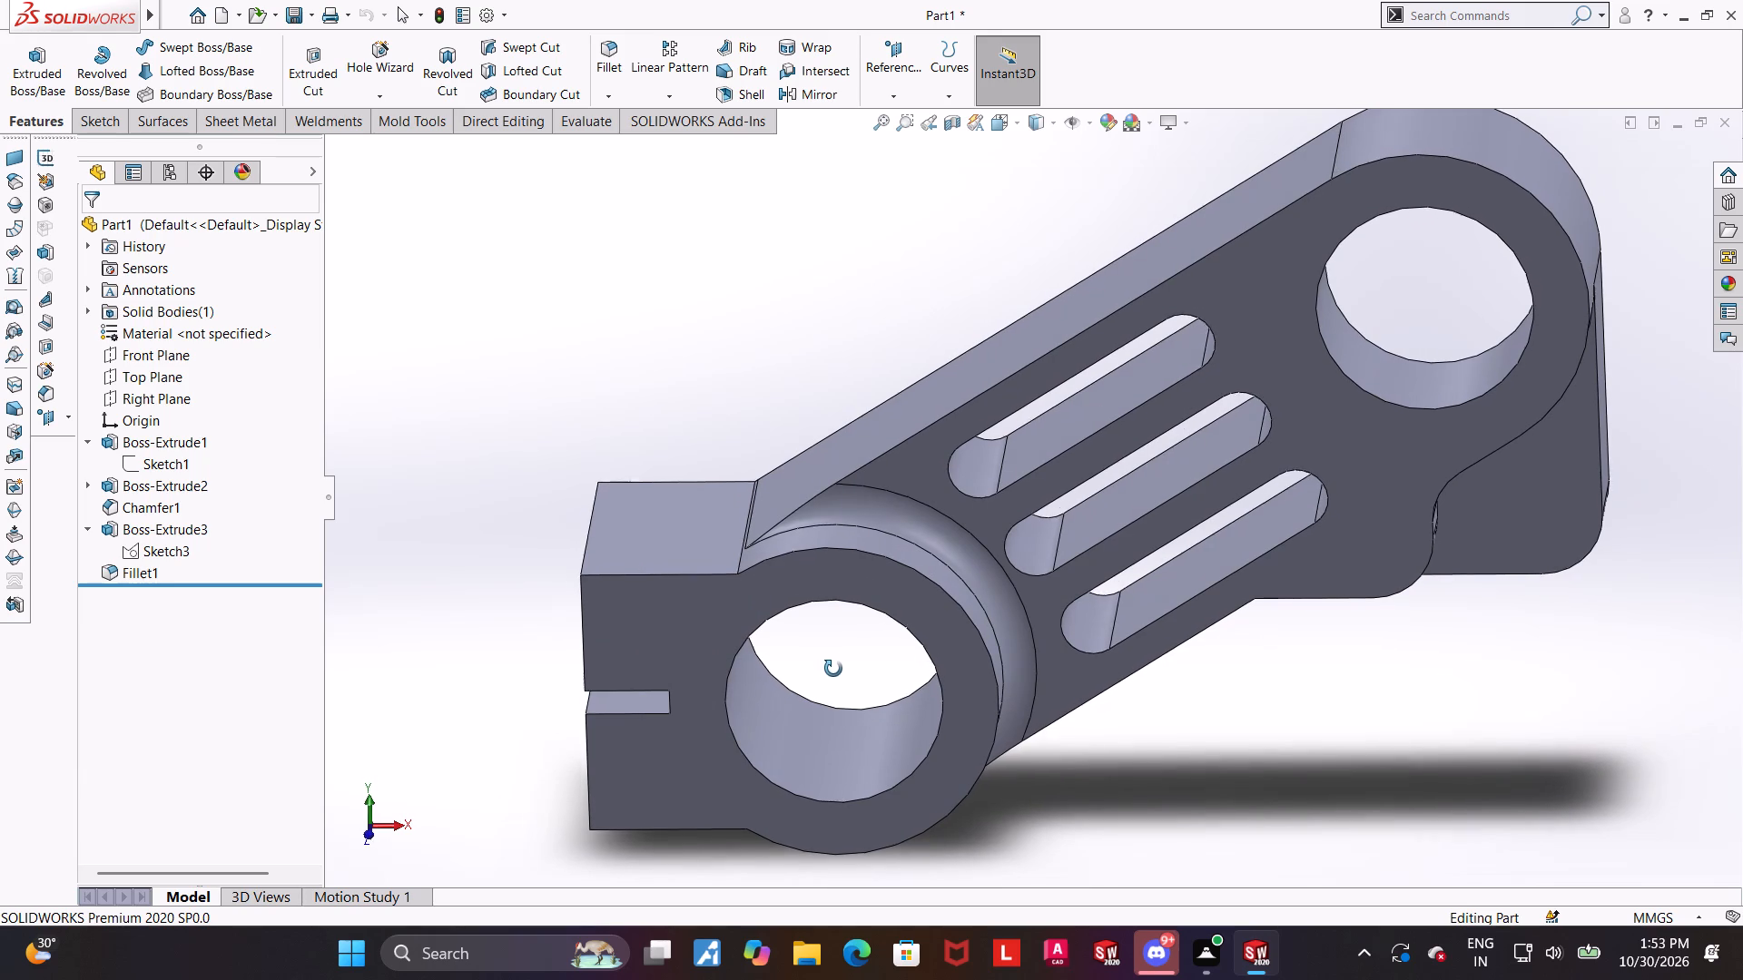
{"action": "middle_click_drag", "start_coordinate": [833, 669], "coordinate": [821, 675]}
Chamfer the four vertical edges at the free ends of the two clamp tabs, front and back, 2 mm at 45°.
{"action": "left_click", "coordinate": [618, 98]}
{"action": "left_click", "coordinate": [625, 152]}
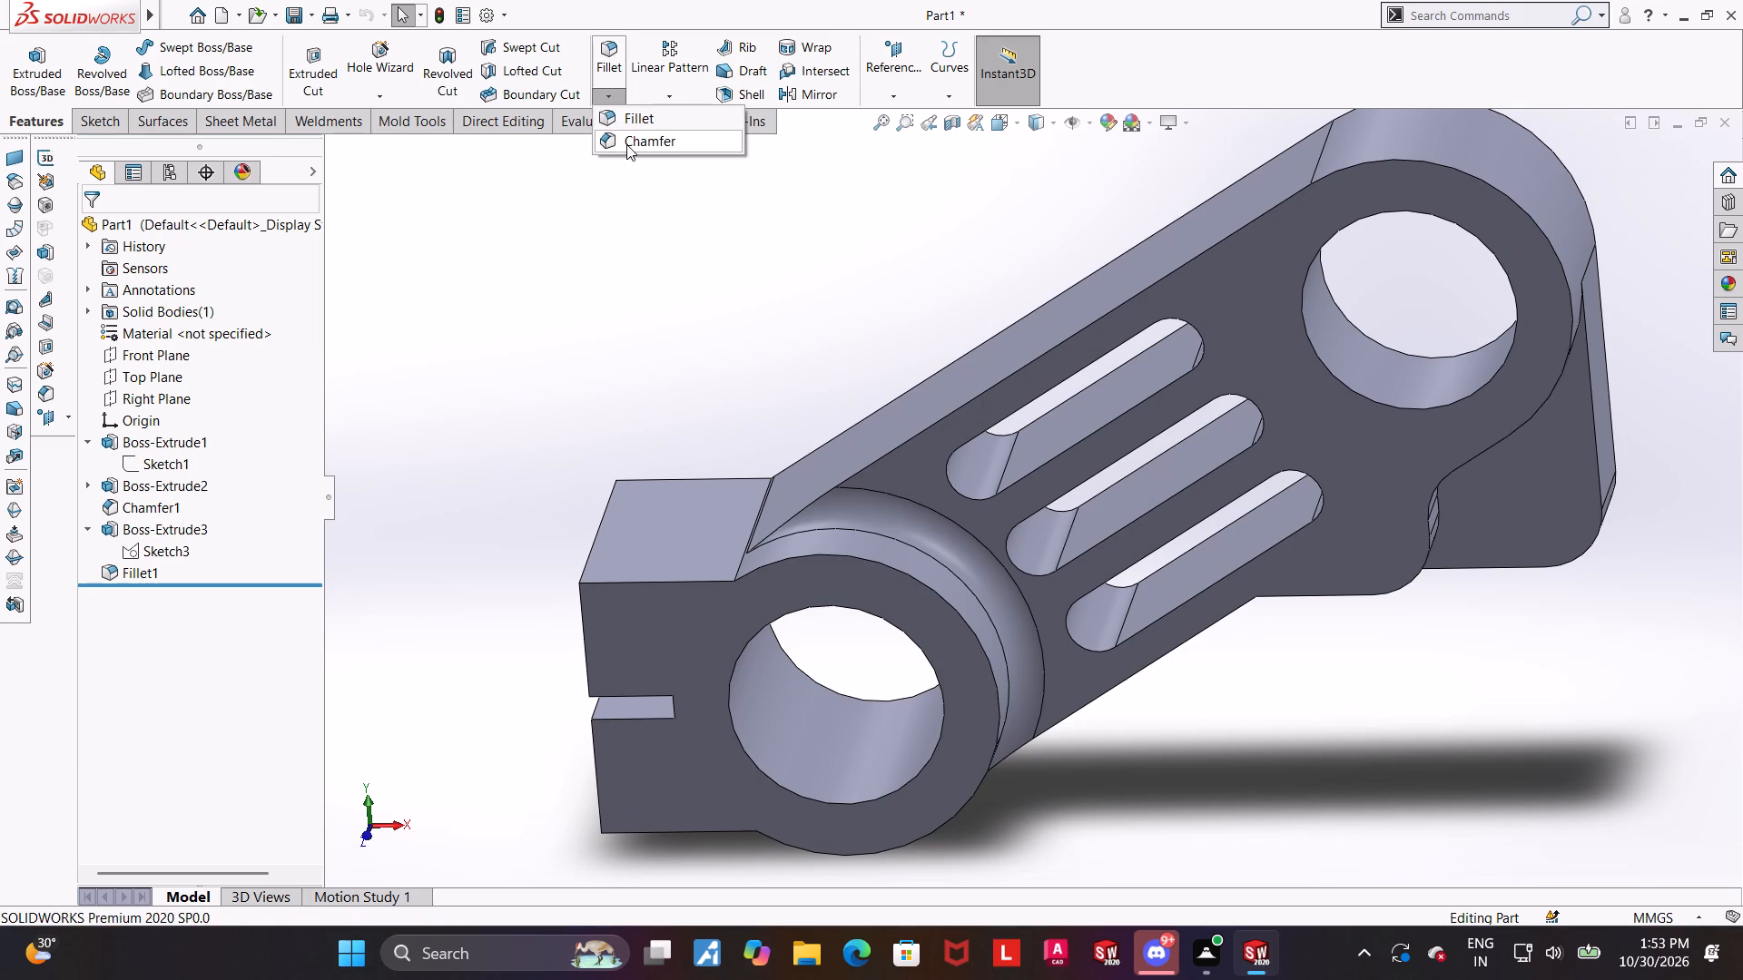
{"action": "left_click", "coordinate": [626, 143]}
{"action": "middle_click_drag", "start_coordinate": [581, 336], "coordinate": [601, 333]}
{"action": "scroll", "coordinate": [591, 414], "scroll_direction": "up", "scroll_amount": 3}
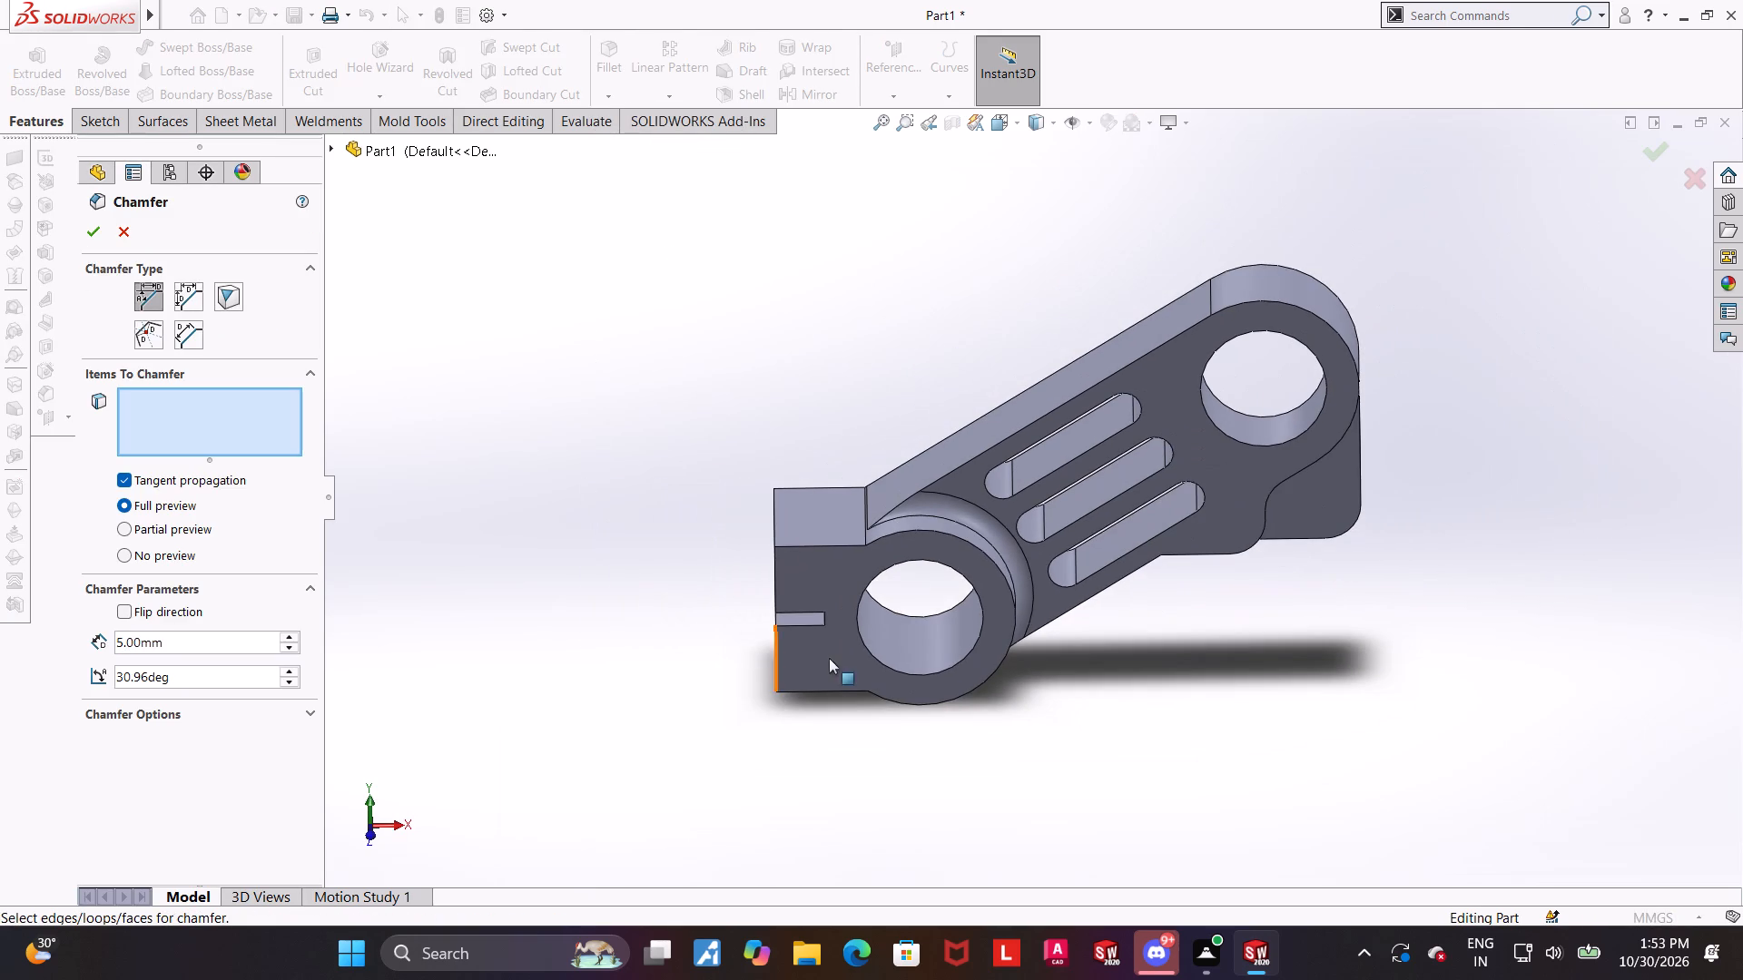
{"action": "middle_click_drag", "start_coordinate": [832, 658], "coordinate": [891, 604]}
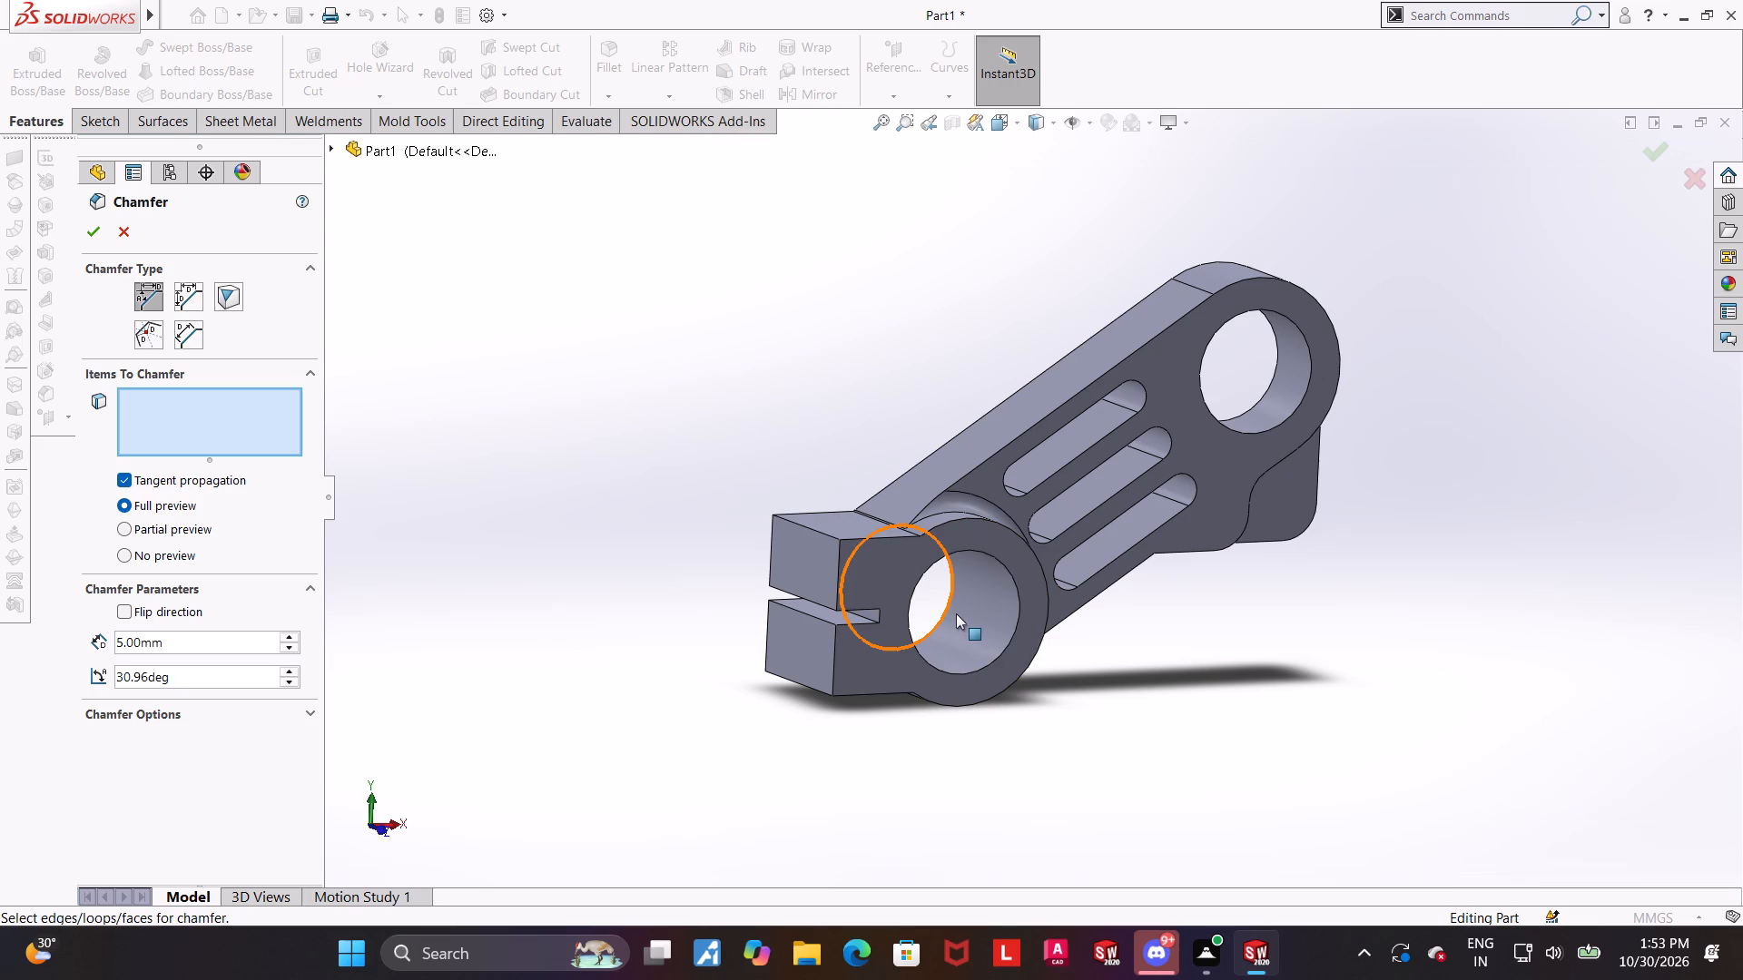
{"action": "left_click", "coordinate": [212, 649]}
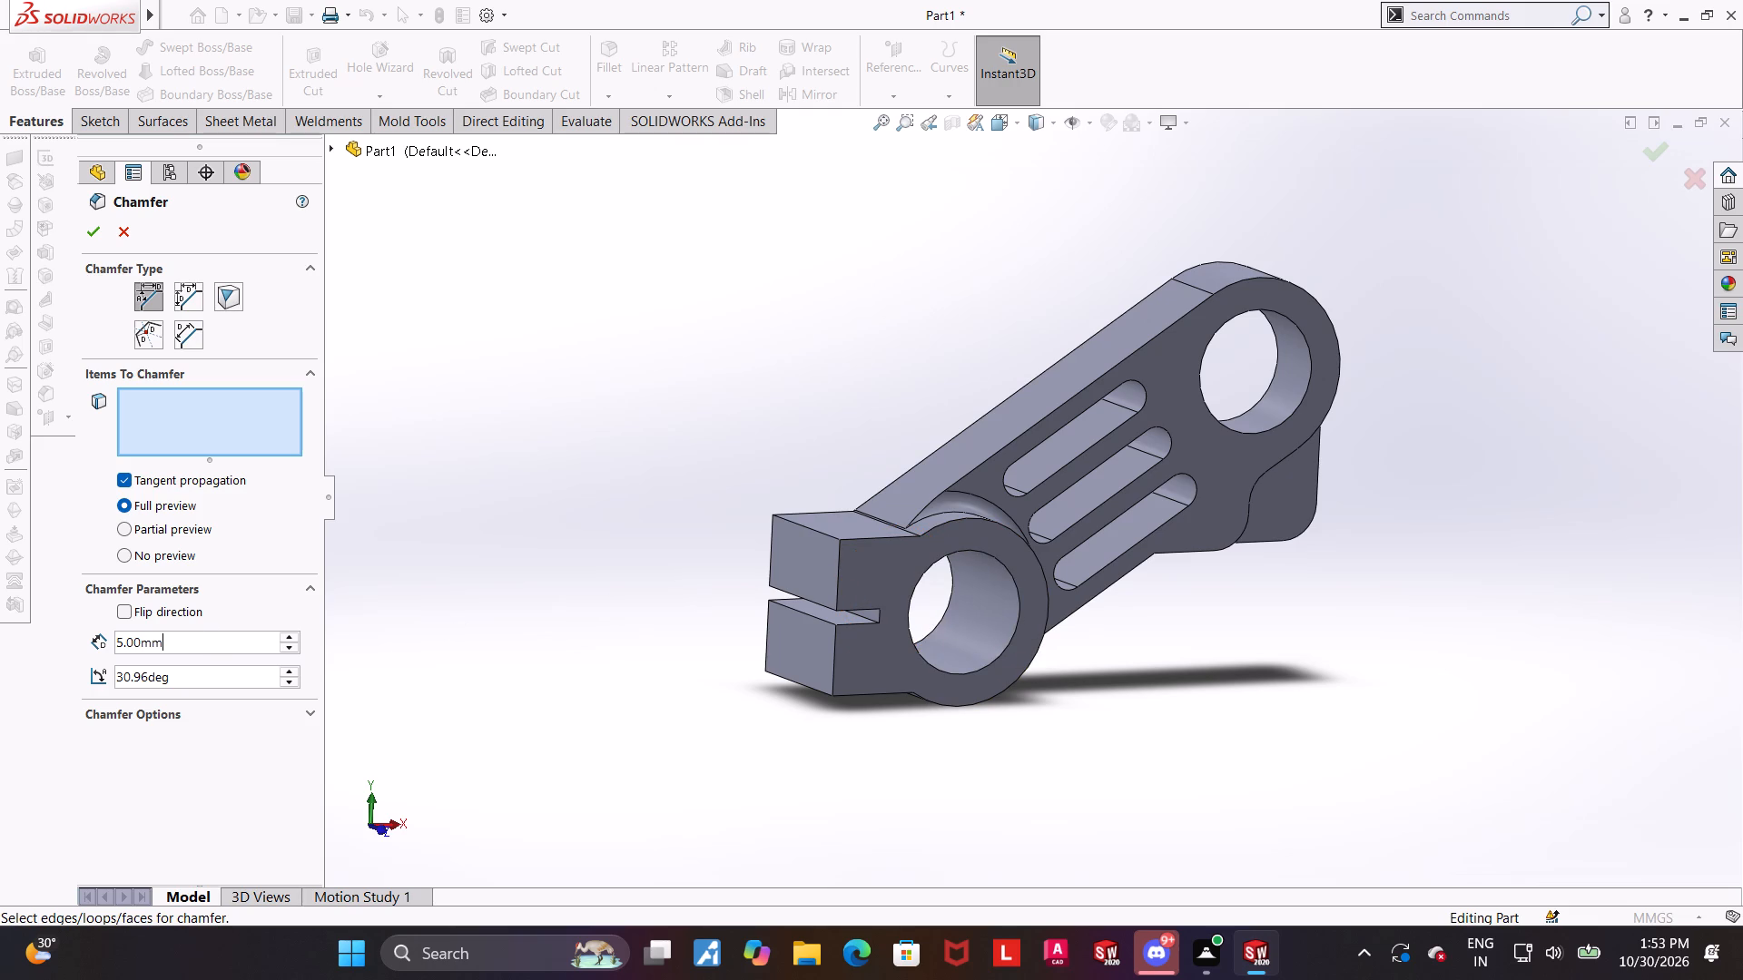
{"action": "left_click_drag", "start_coordinate": [219, 643], "coordinate": [0, 622]}
{"action": "key", "text": "2"}
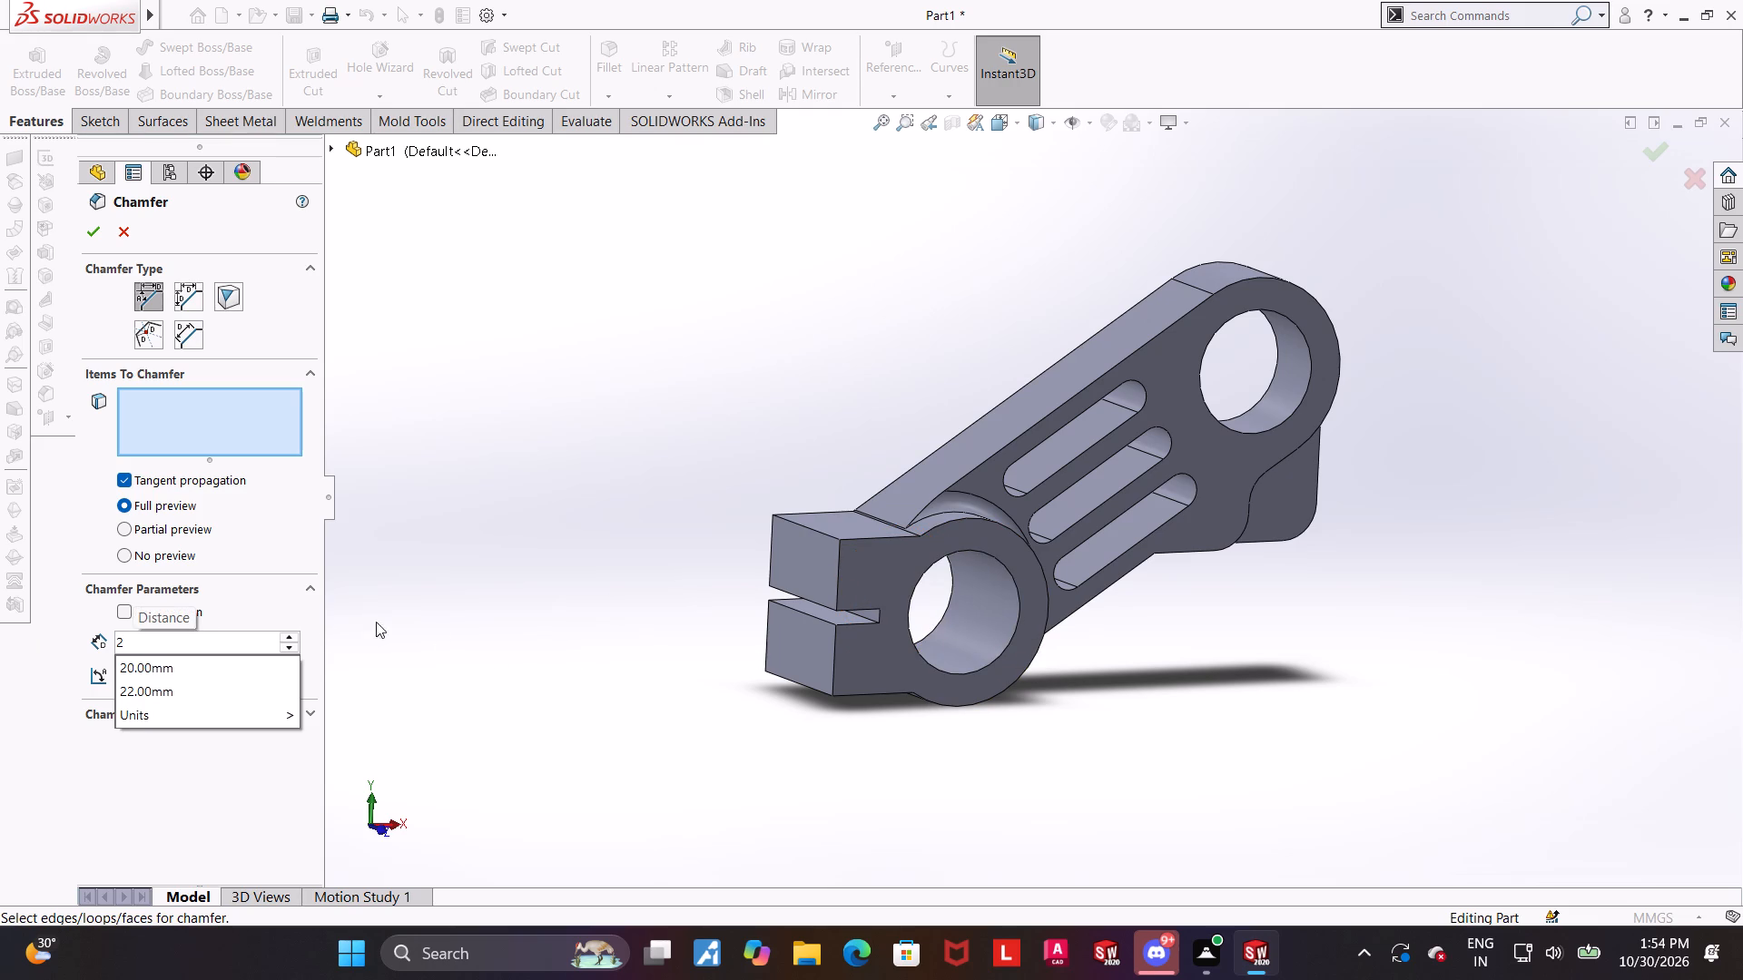
{"action": "key", "text": "Return"}
{"action": "left_click_drag", "start_coordinate": [221, 681], "coordinate": [0, 655]}
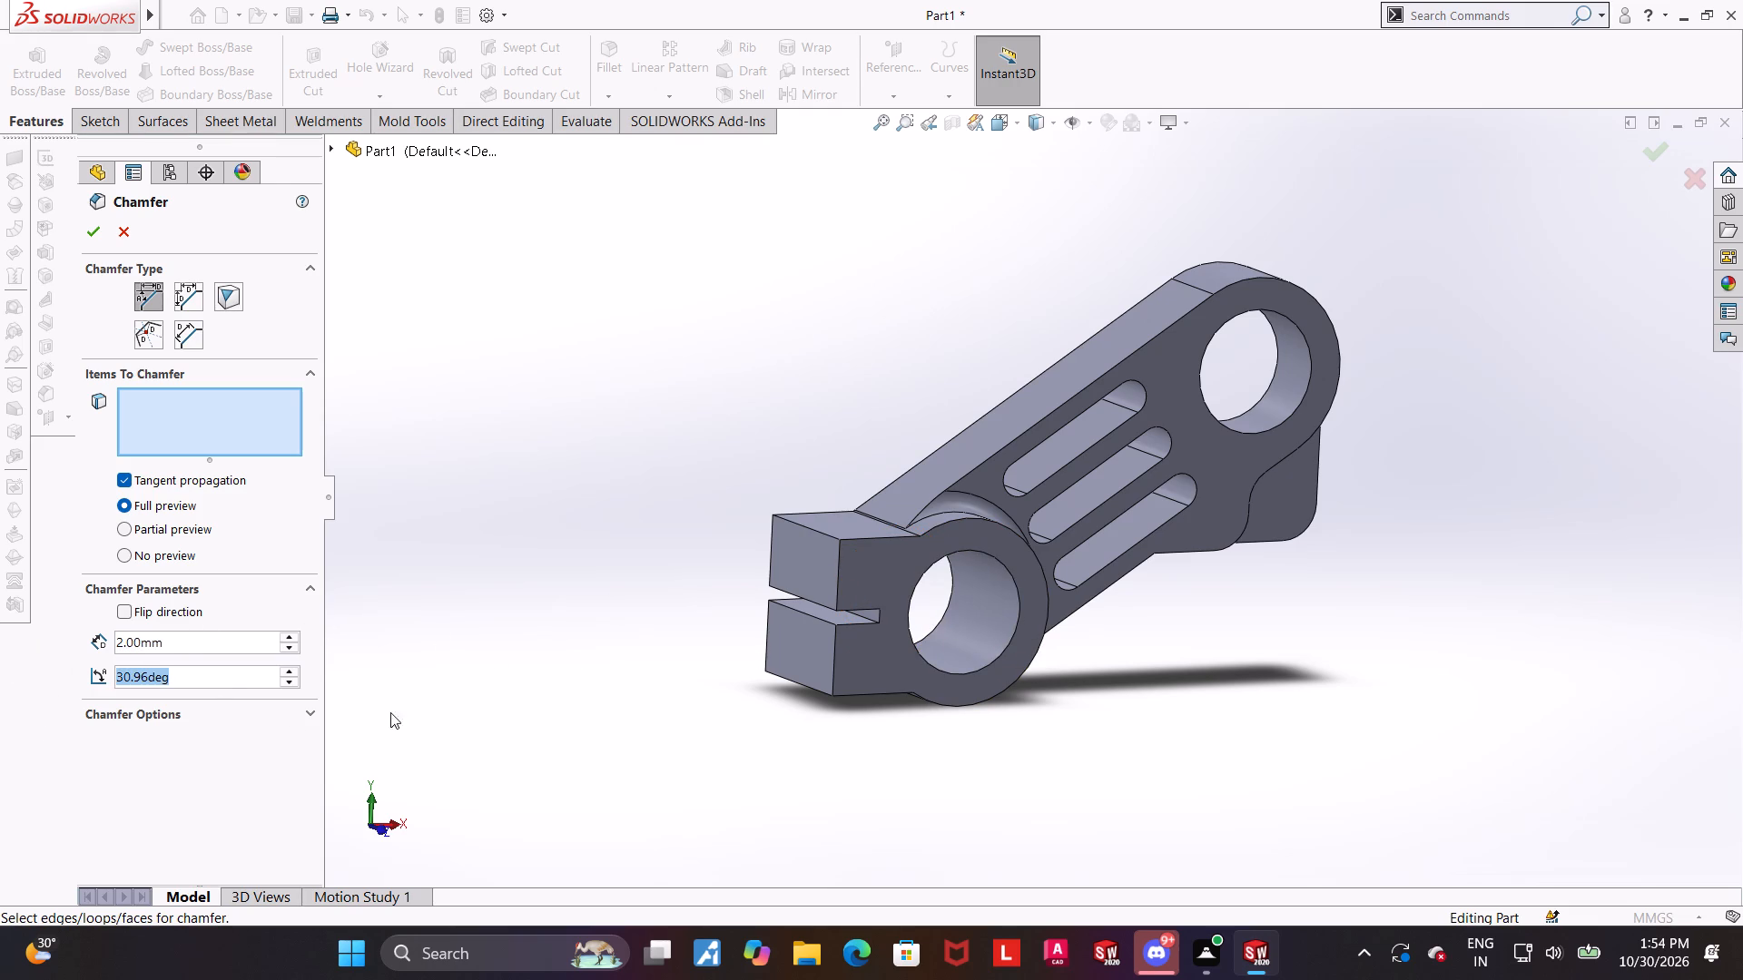
{"action": "key", "text": "4"}
{"action": "key", "text": "5"}
{"action": "key", "text": "Return"}
{"action": "left_click", "coordinate": [841, 580]}
{"action": "left_click", "coordinate": [833, 658]}
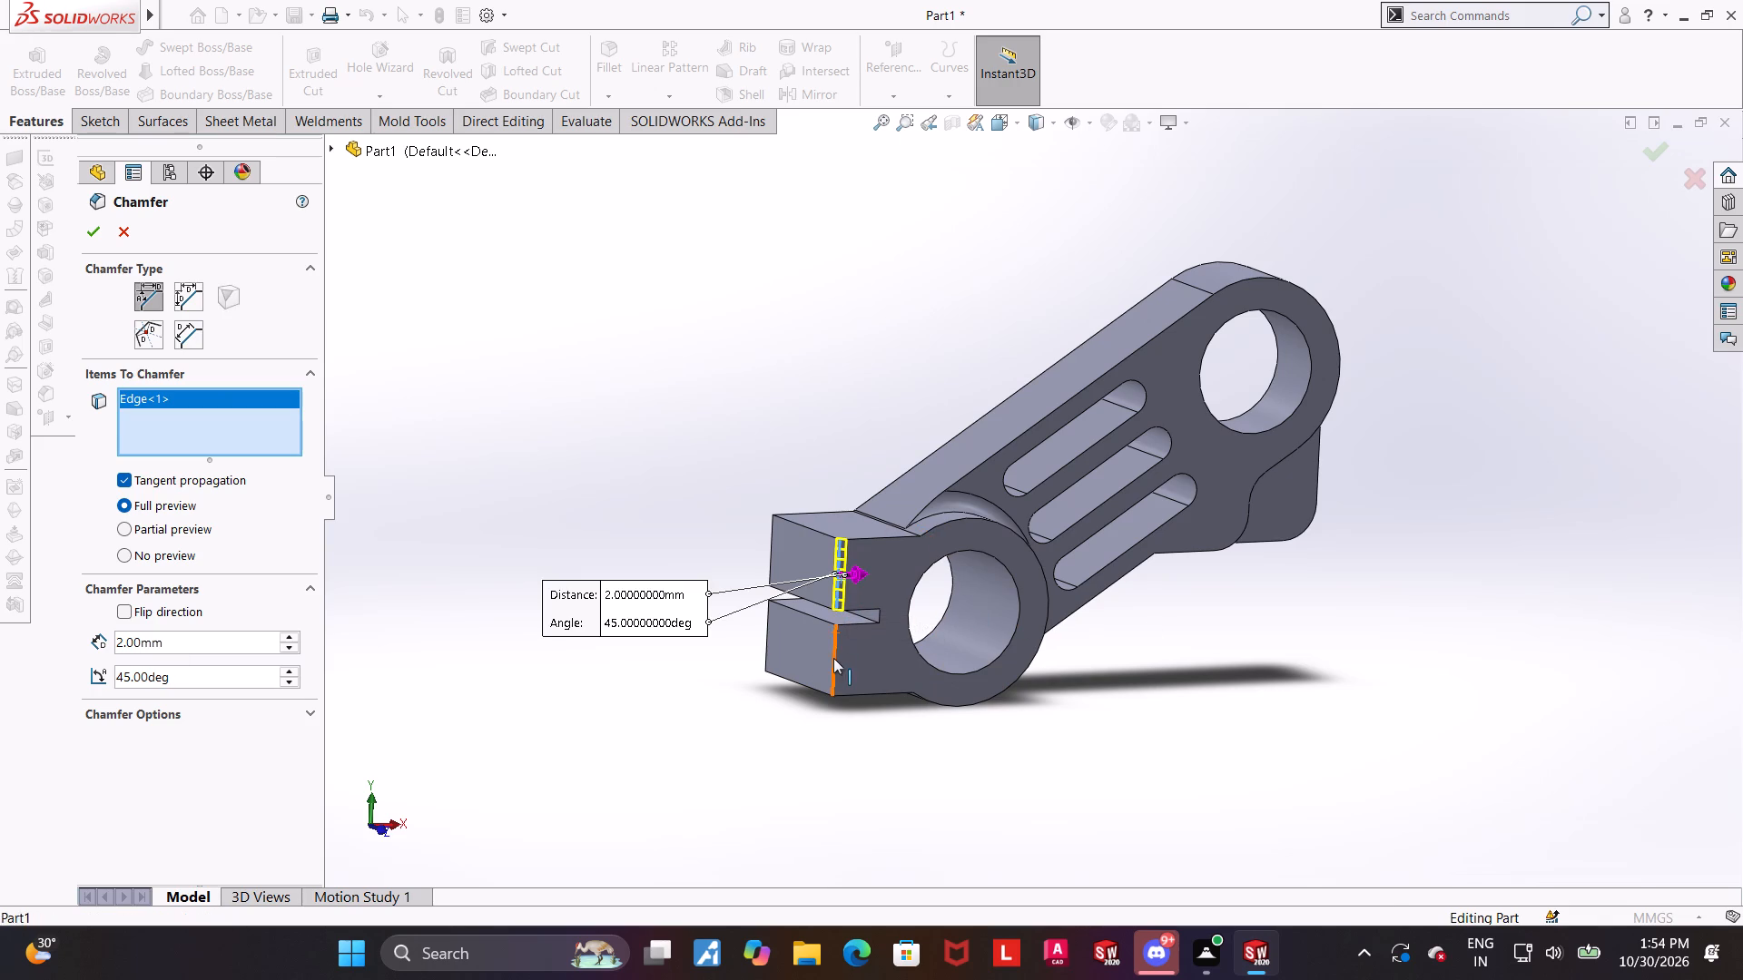
{"action": "middle_click_drag", "start_coordinate": [808, 659], "coordinate": [921, 744]}
{"action": "left_click", "coordinate": [943, 634]}
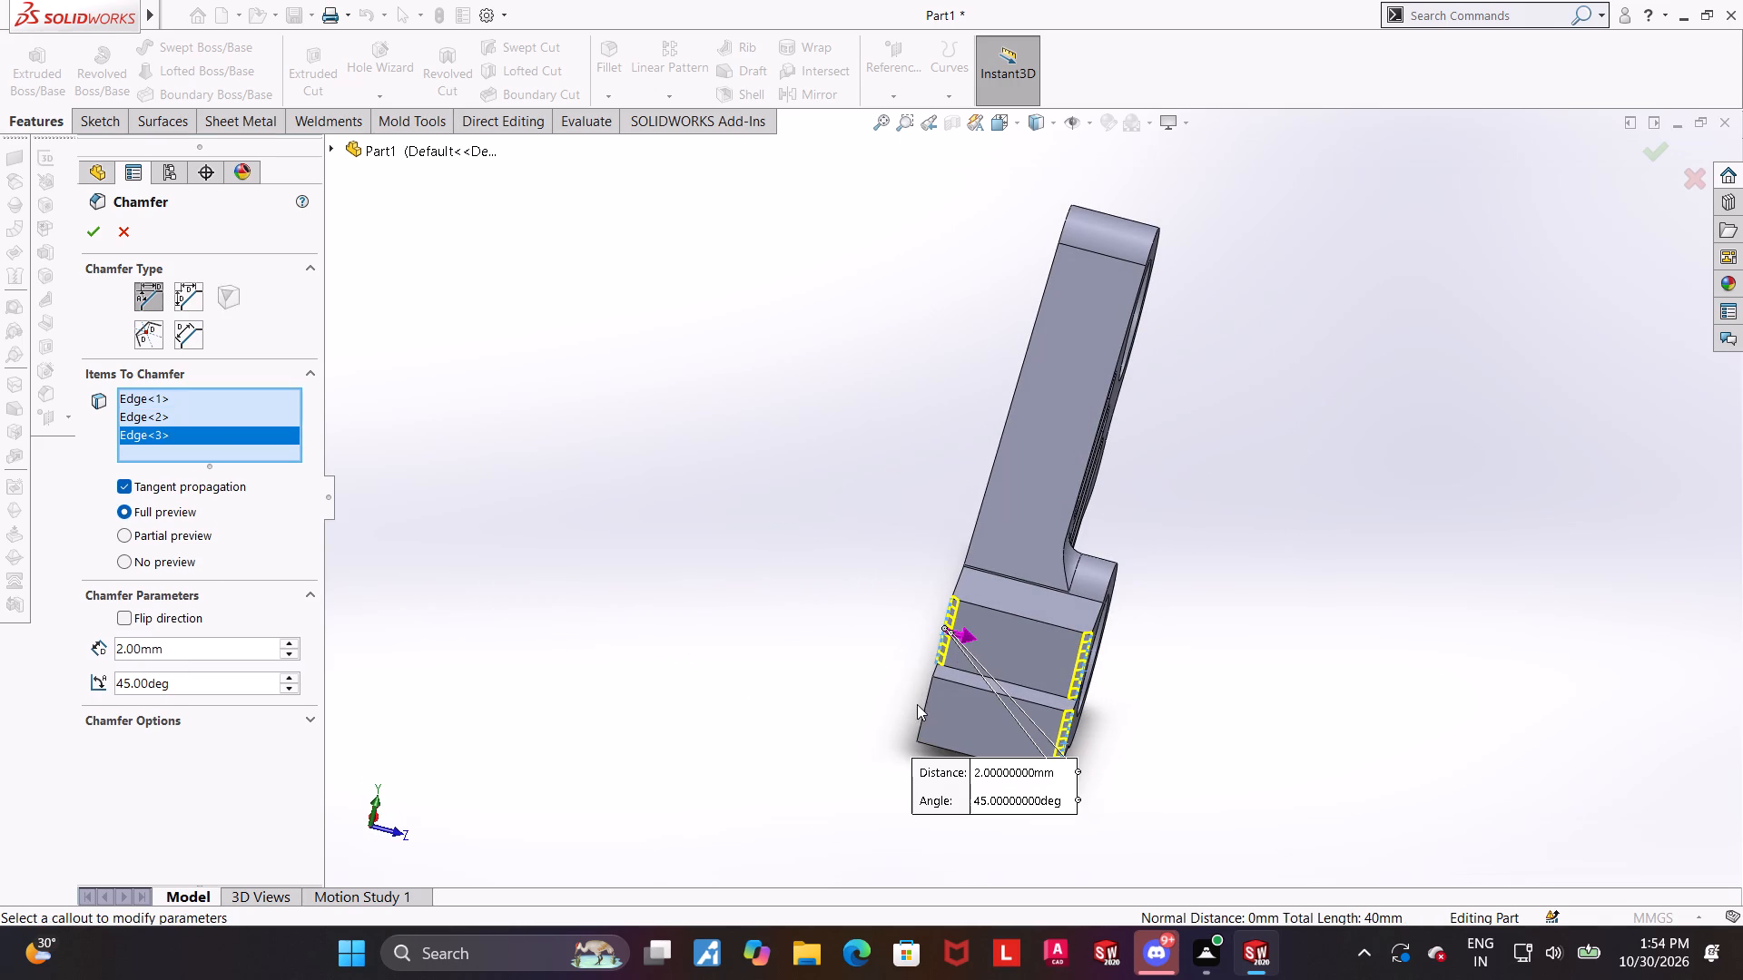
{"action": "left_click", "coordinate": [924, 712]}
{"action": "middle_click_drag", "start_coordinate": [1205, 732], "coordinate": [938, 799]}
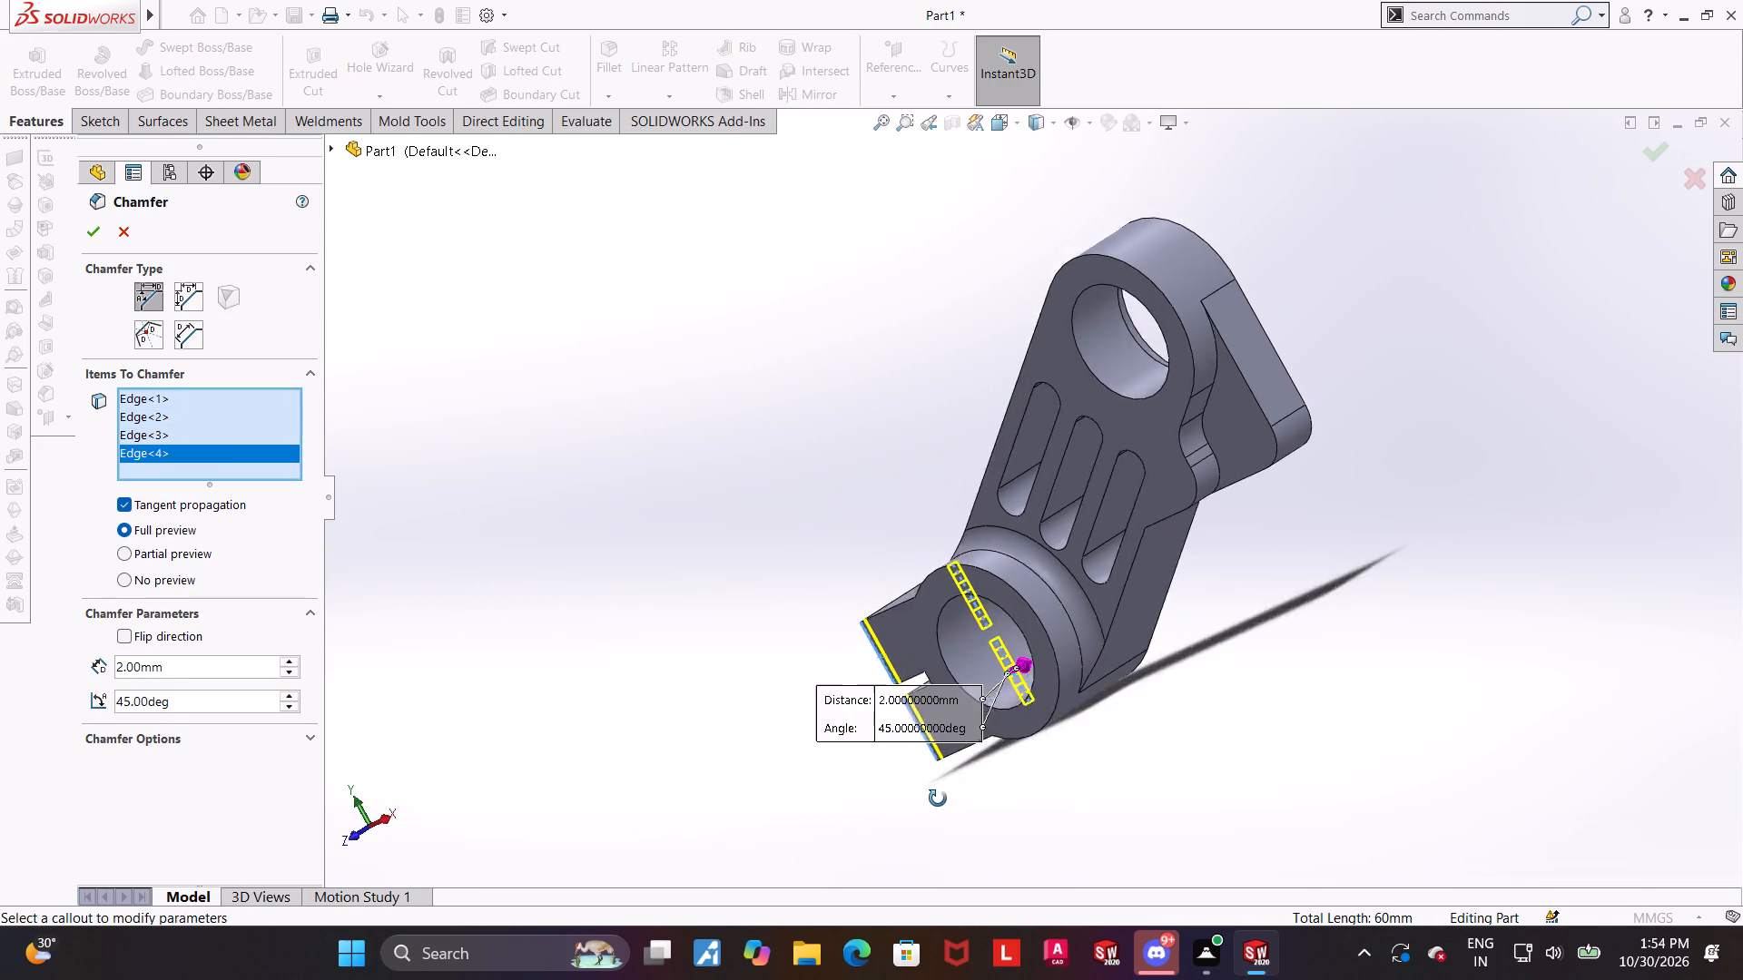
{"action": "middle_click_drag", "start_coordinate": [938, 799], "coordinate": [1013, 834]}
{"action": "middle_click_drag", "start_coordinate": [1132, 658], "coordinate": [1174, 748]}
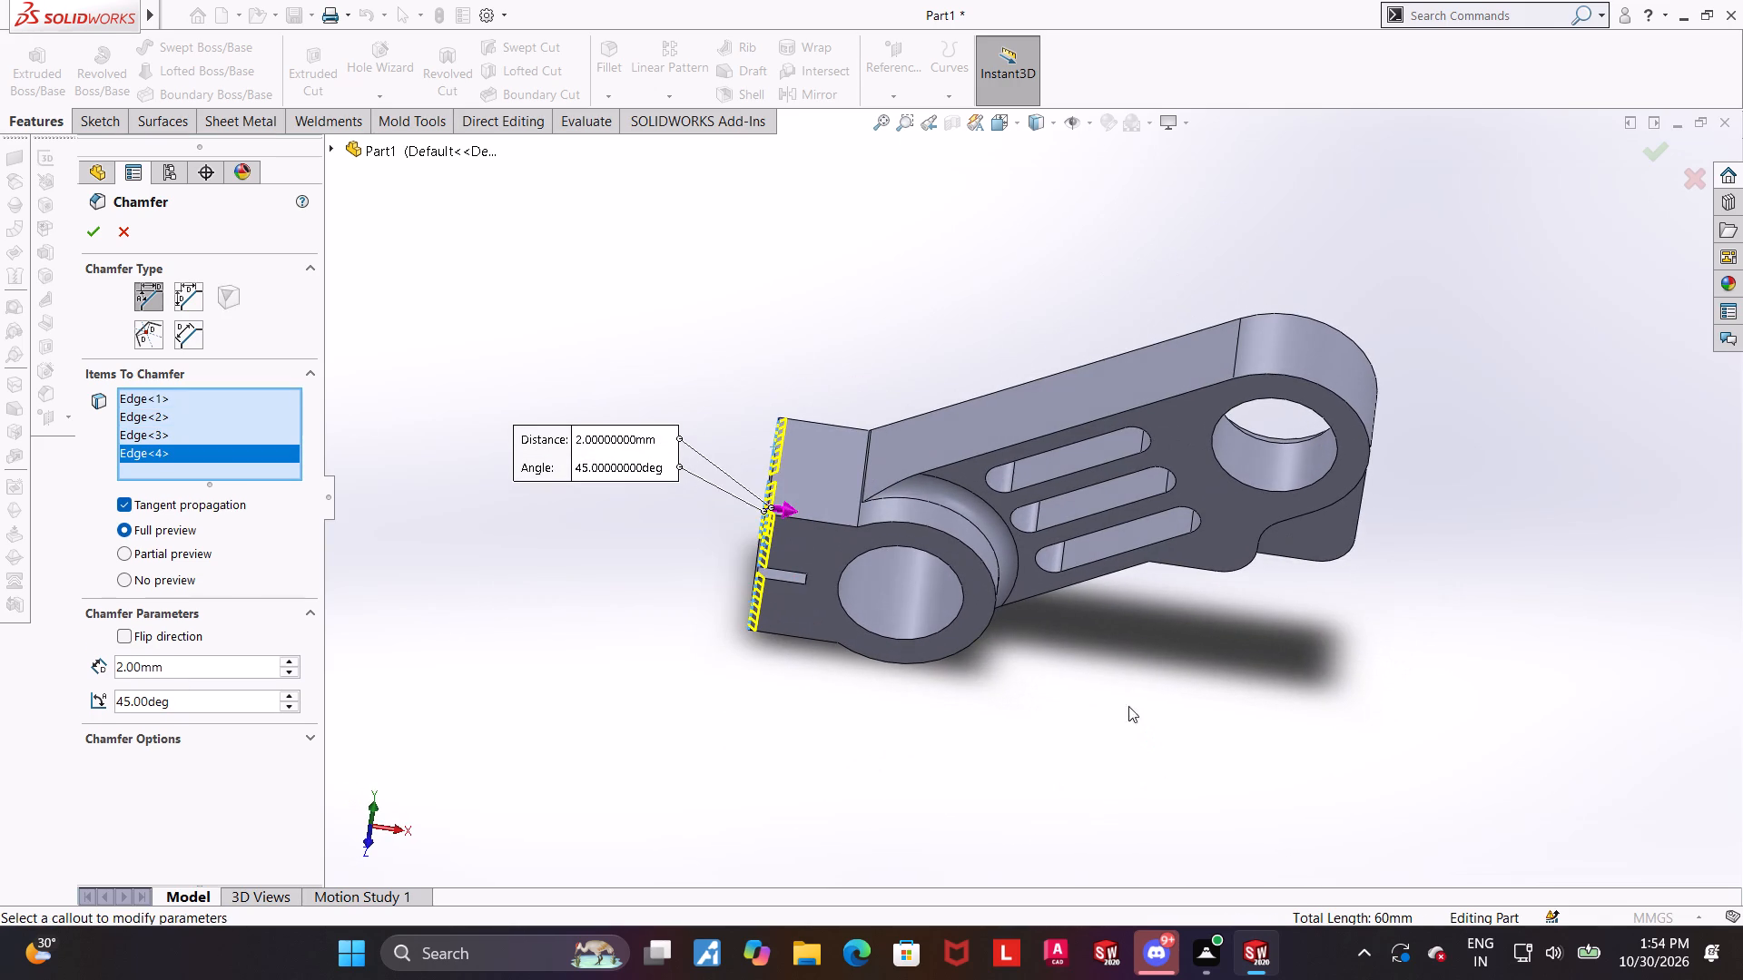
{"action": "left_click", "coordinate": [95, 228]}
{"action": "left_click", "coordinate": [463, 361]}
Examine the chamfered clamp tabs and the whole arm from several angles and from the front.
{"action": "middle_click_drag", "start_coordinate": [616, 365], "coordinate": [603, 436]}
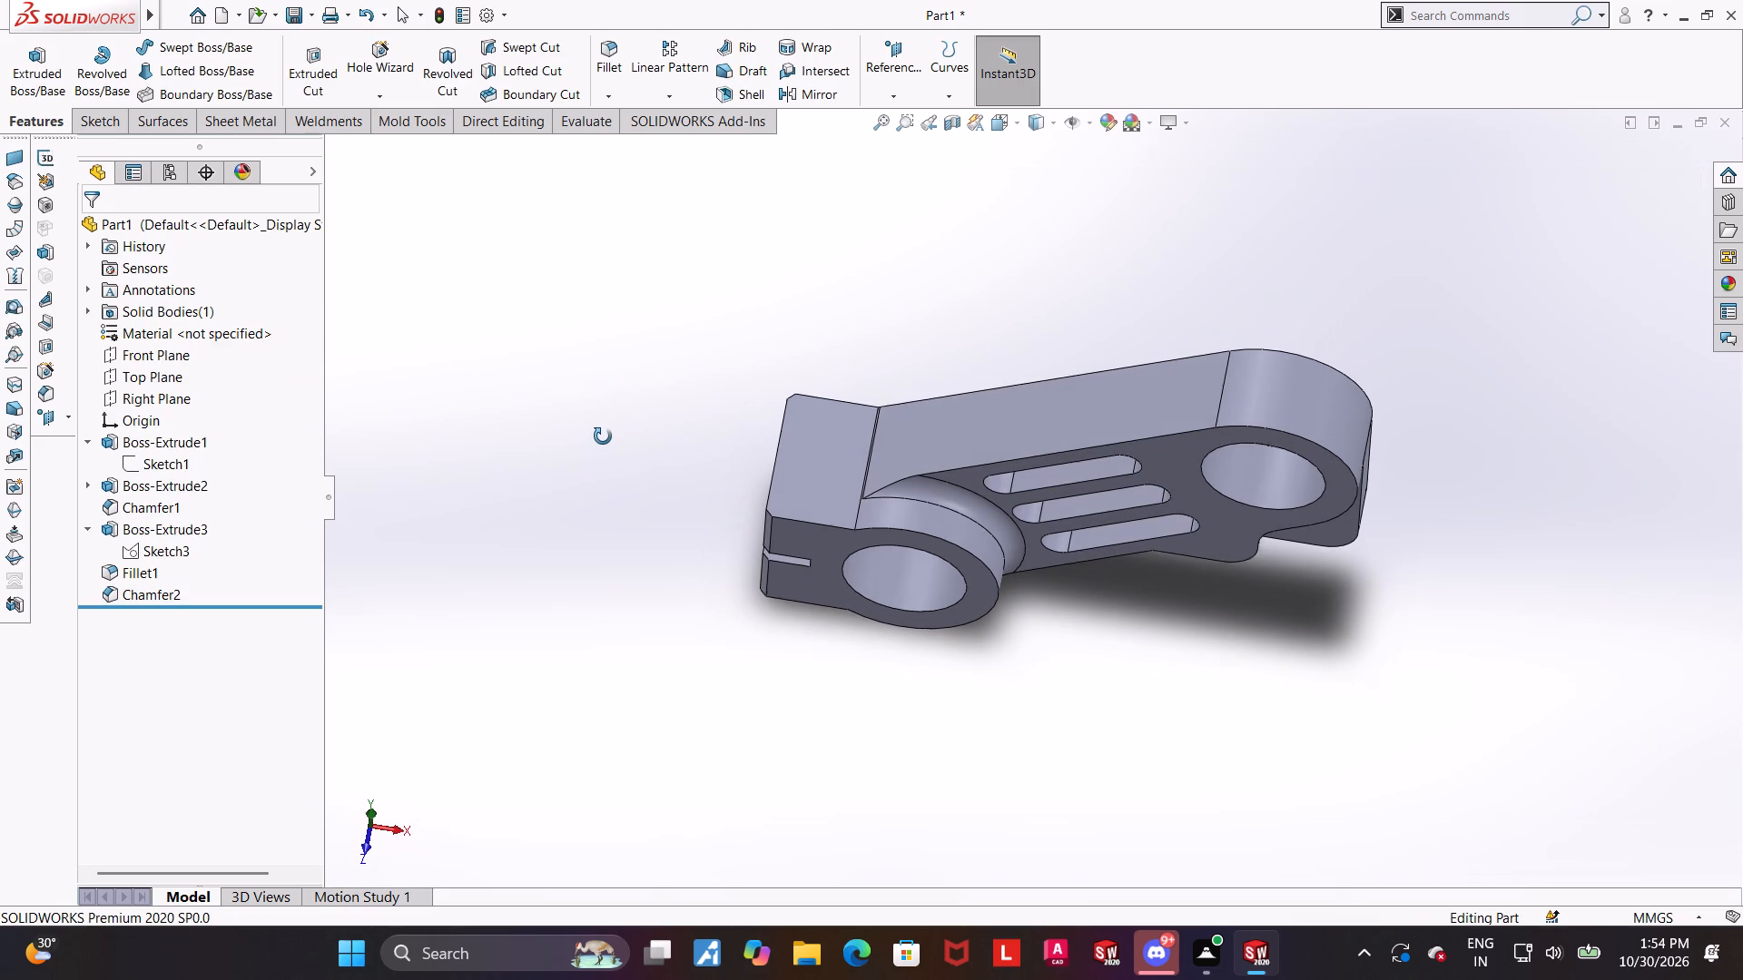
{"action": "middle_click_drag", "start_coordinate": [603, 436], "coordinate": [594, 425]}
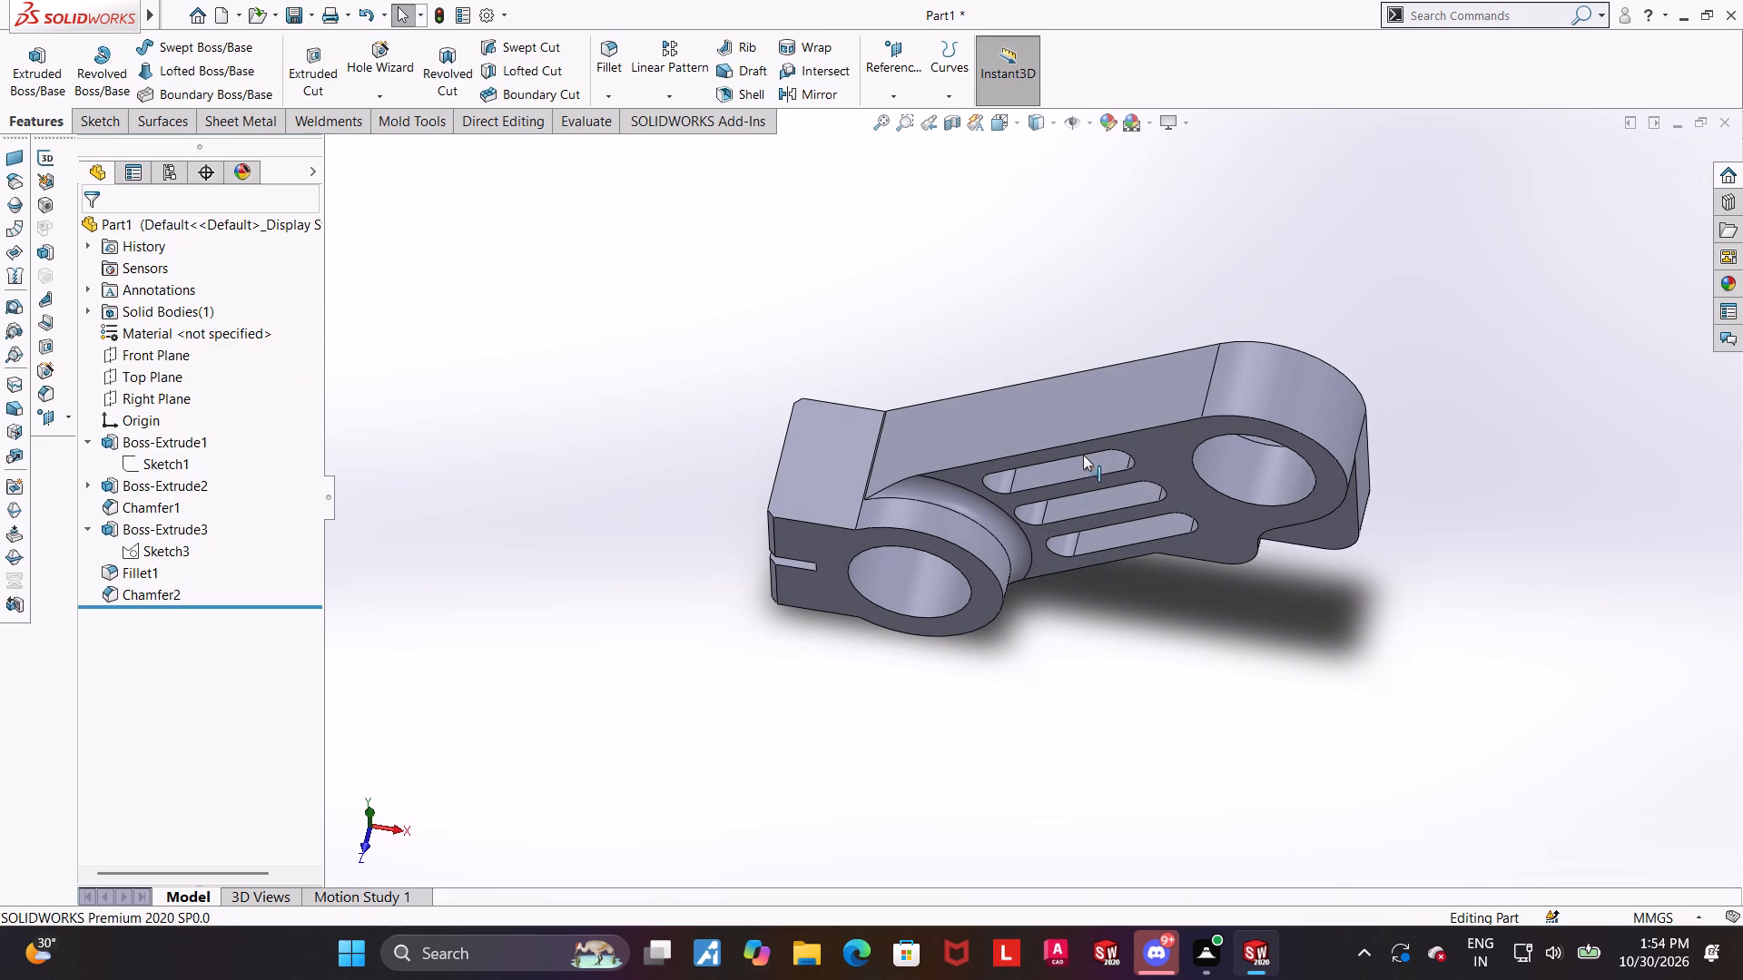
{"action": "left_click", "coordinate": [996, 130]}
{"action": "left_click", "coordinate": [802, 687]}
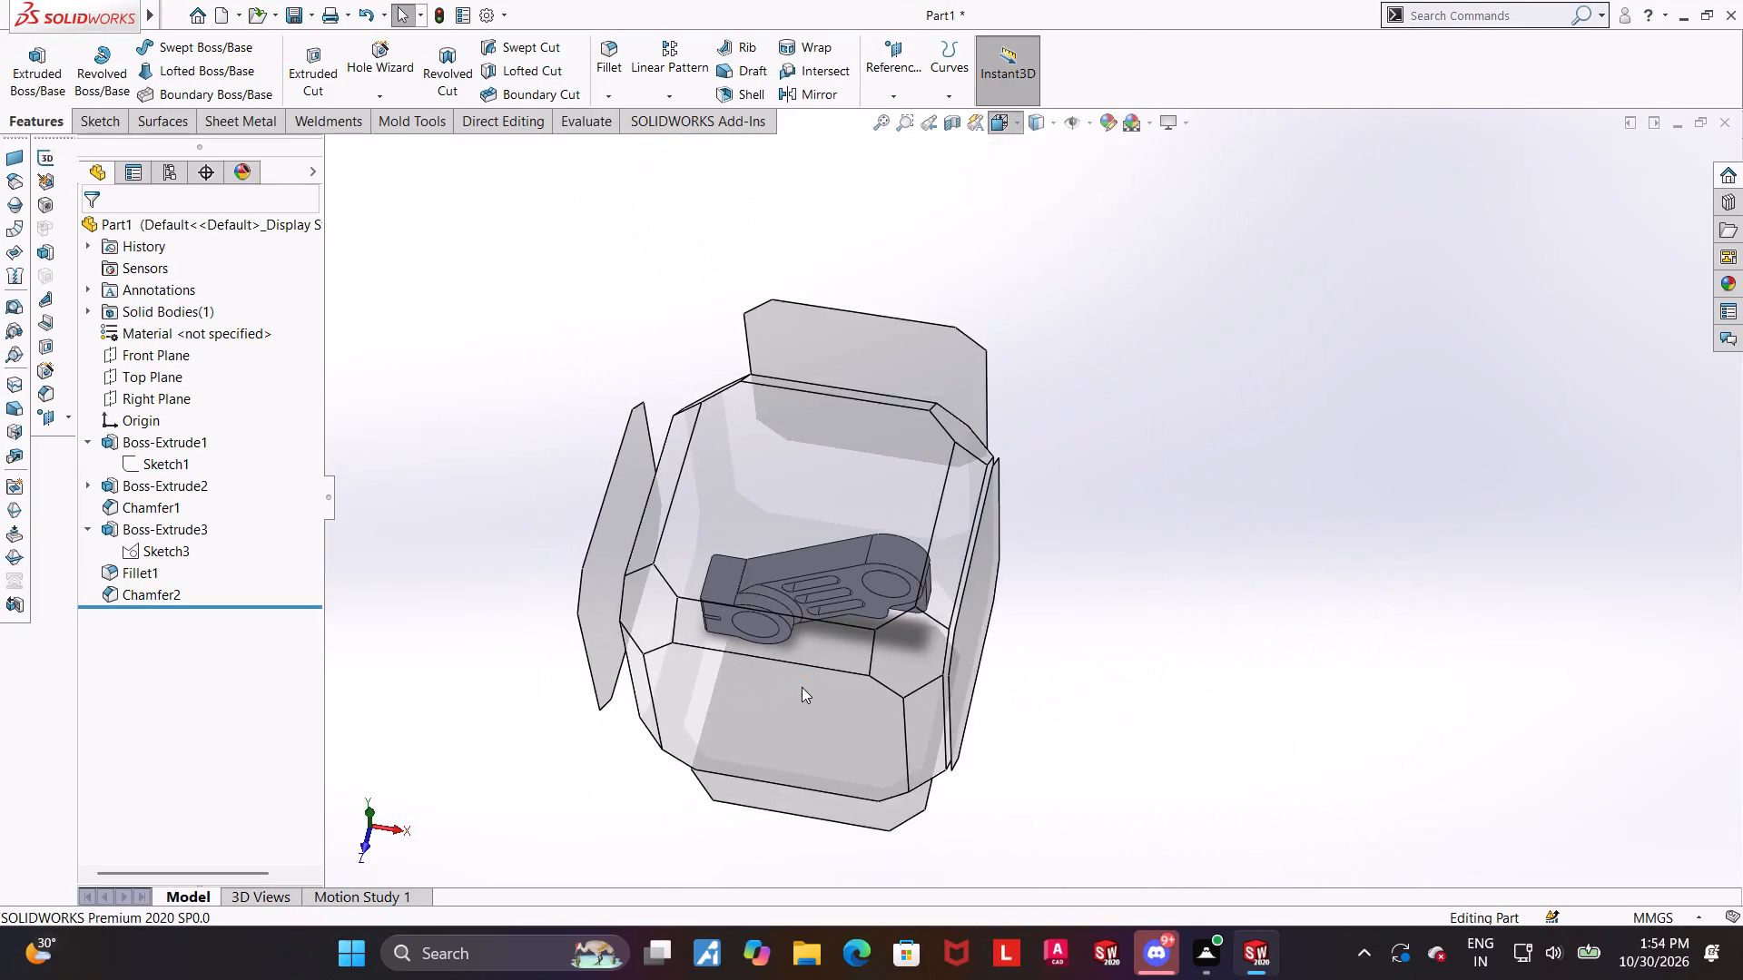
{"action": "scroll", "coordinate": [967, 554], "scroll_direction": "up", "scroll_amount": 5}
{"action": "middle_click_drag", "start_coordinate": [907, 495], "coordinate": [1305, 757]}
{"action": "middle_click_drag", "start_coordinate": [1116, 429], "coordinate": [1094, 813]}
{"action": "left_click", "coordinate": [994, 125]}
{"action": "left_click", "coordinate": [827, 505]}
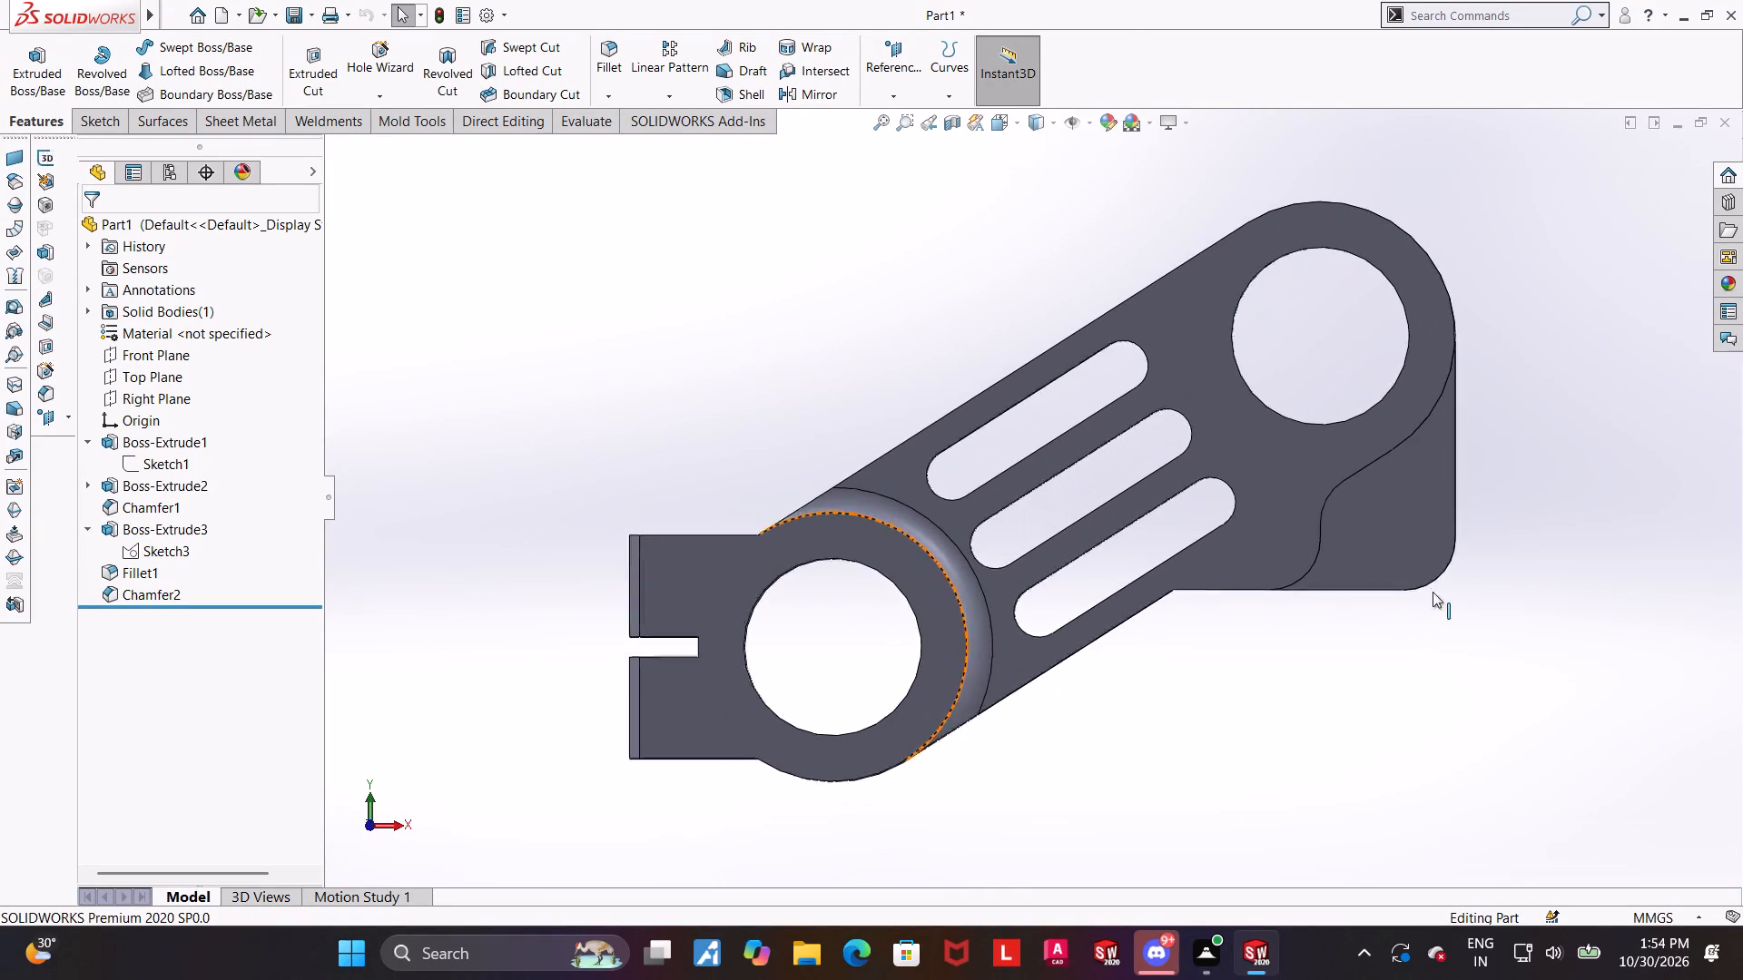
{"action": "scroll", "coordinate": [1433, 592], "scroll_direction": "up", "scroll_amount": 2}
{"action": "left_click", "coordinate": [1424, 609]}
{"action": "scroll", "coordinate": [1172, 472], "scroll_direction": "down", "scroll_amount": 1}
{"action": "scroll", "coordinate": [1162, 658], "scroll_direction": "up", "scroll_amount": 1}
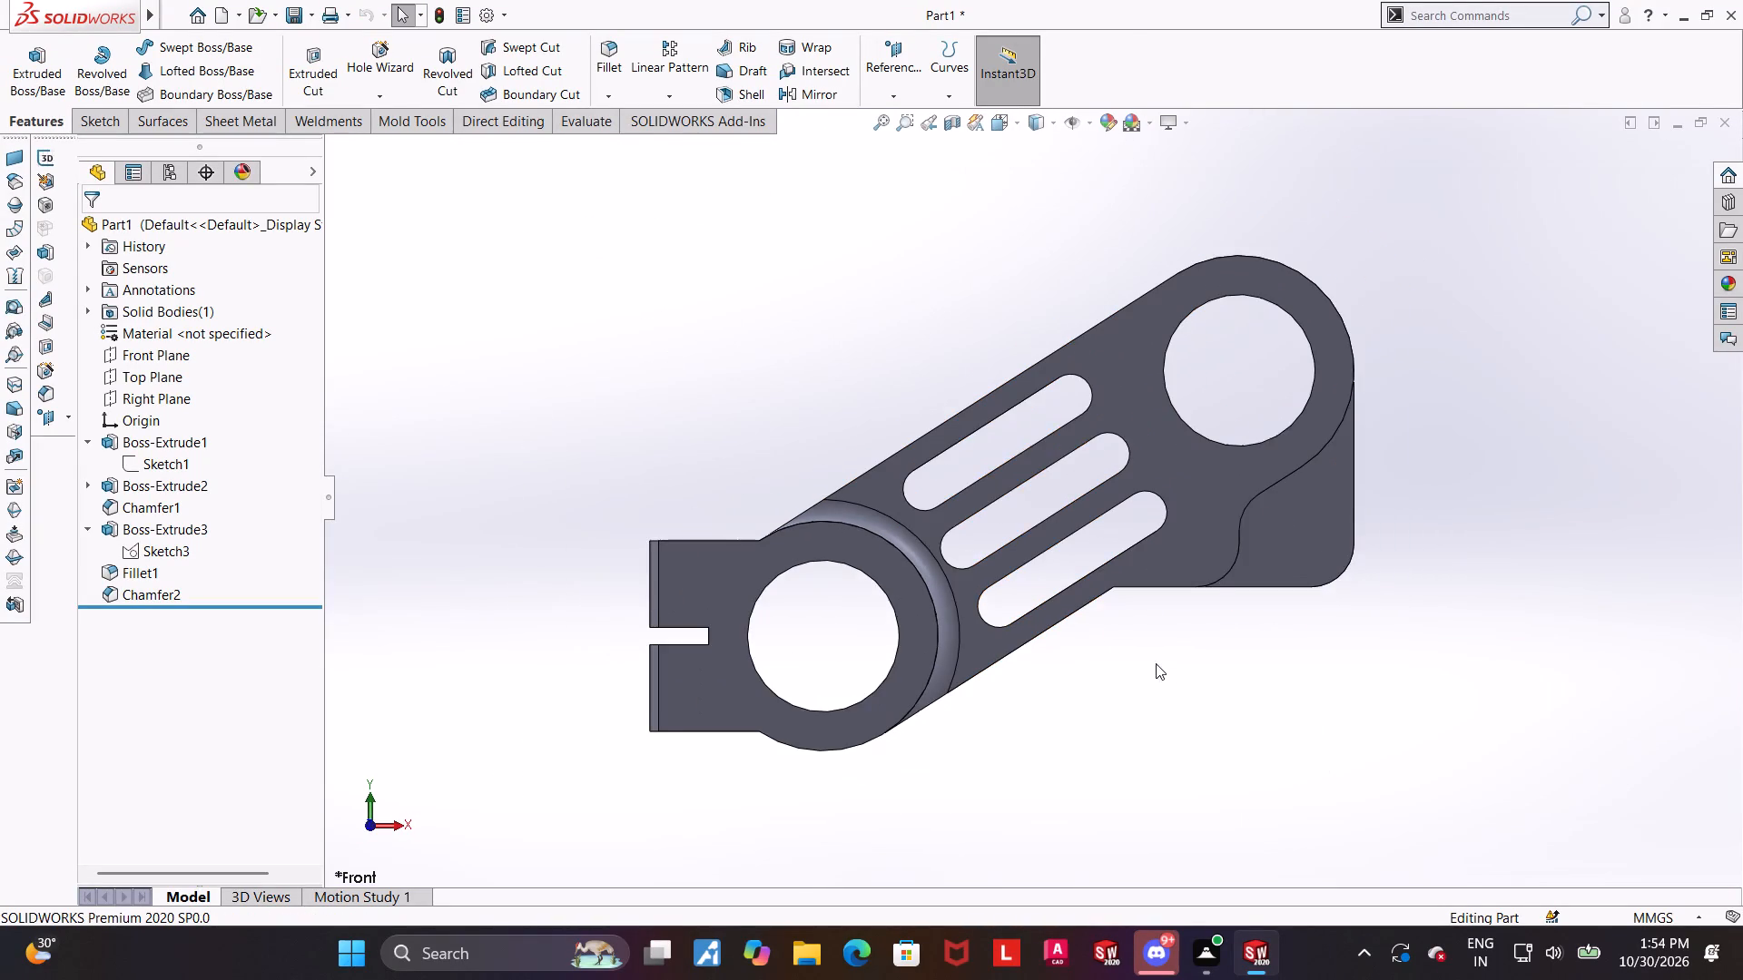
{"action": "scroll", "coordinate": [1144, 681], "scroll_direction": "down", "scroll_amount": 2}
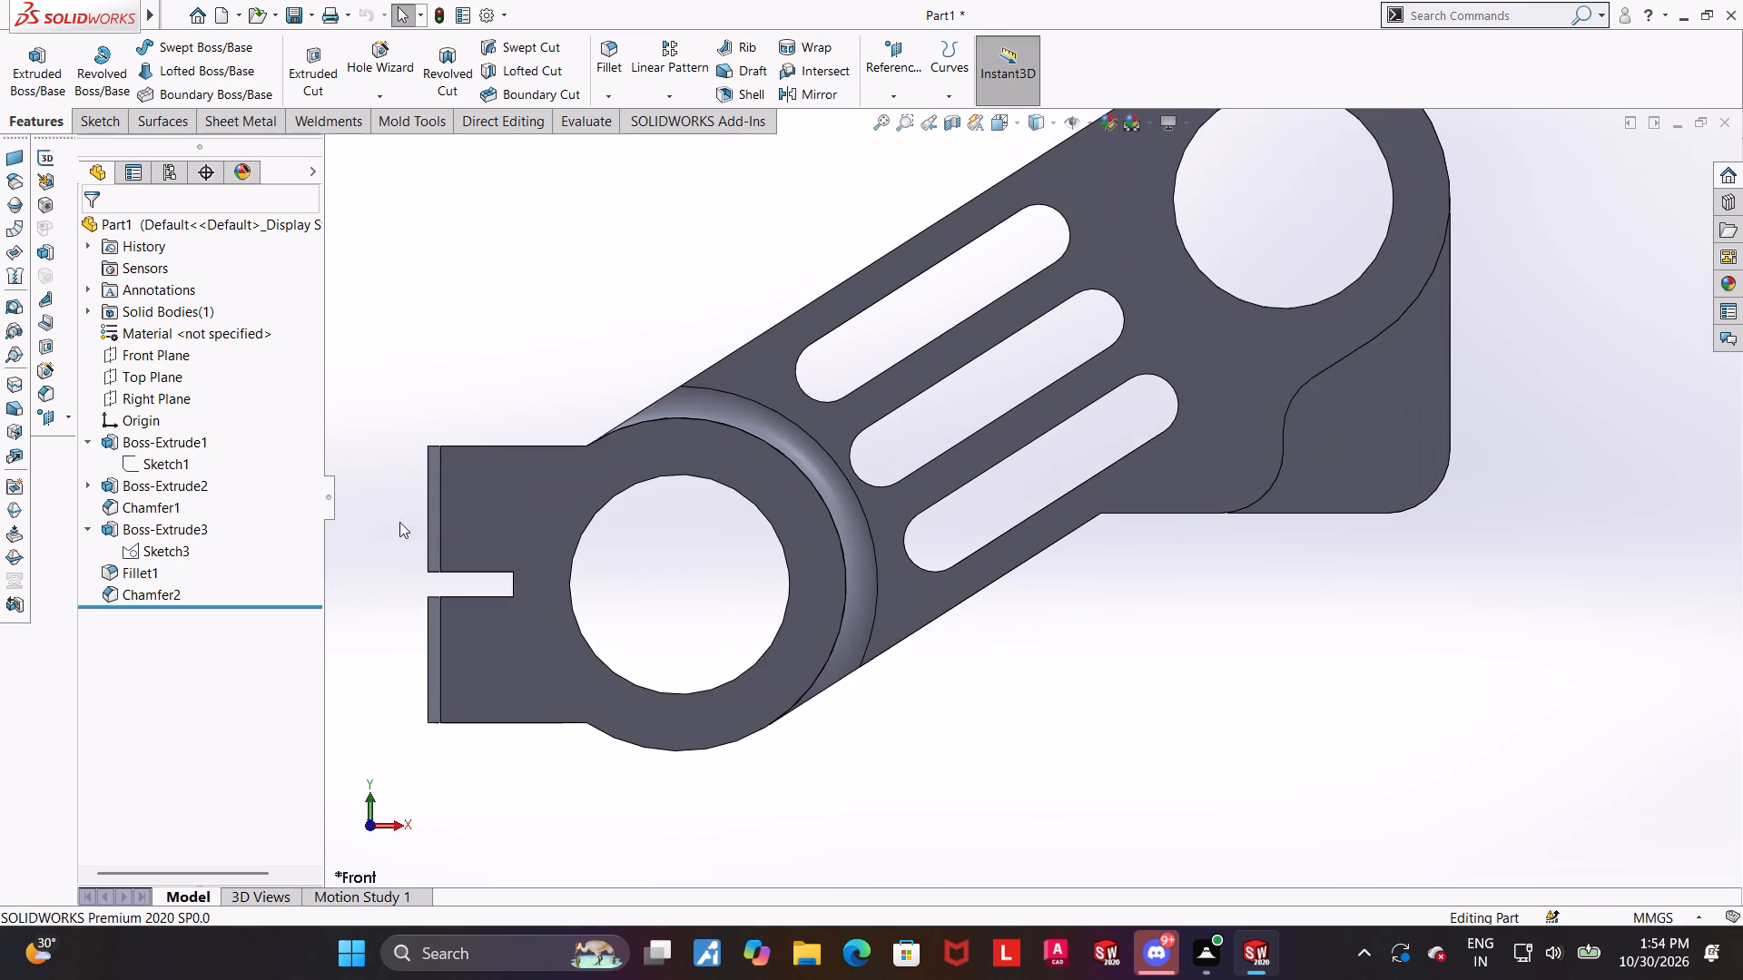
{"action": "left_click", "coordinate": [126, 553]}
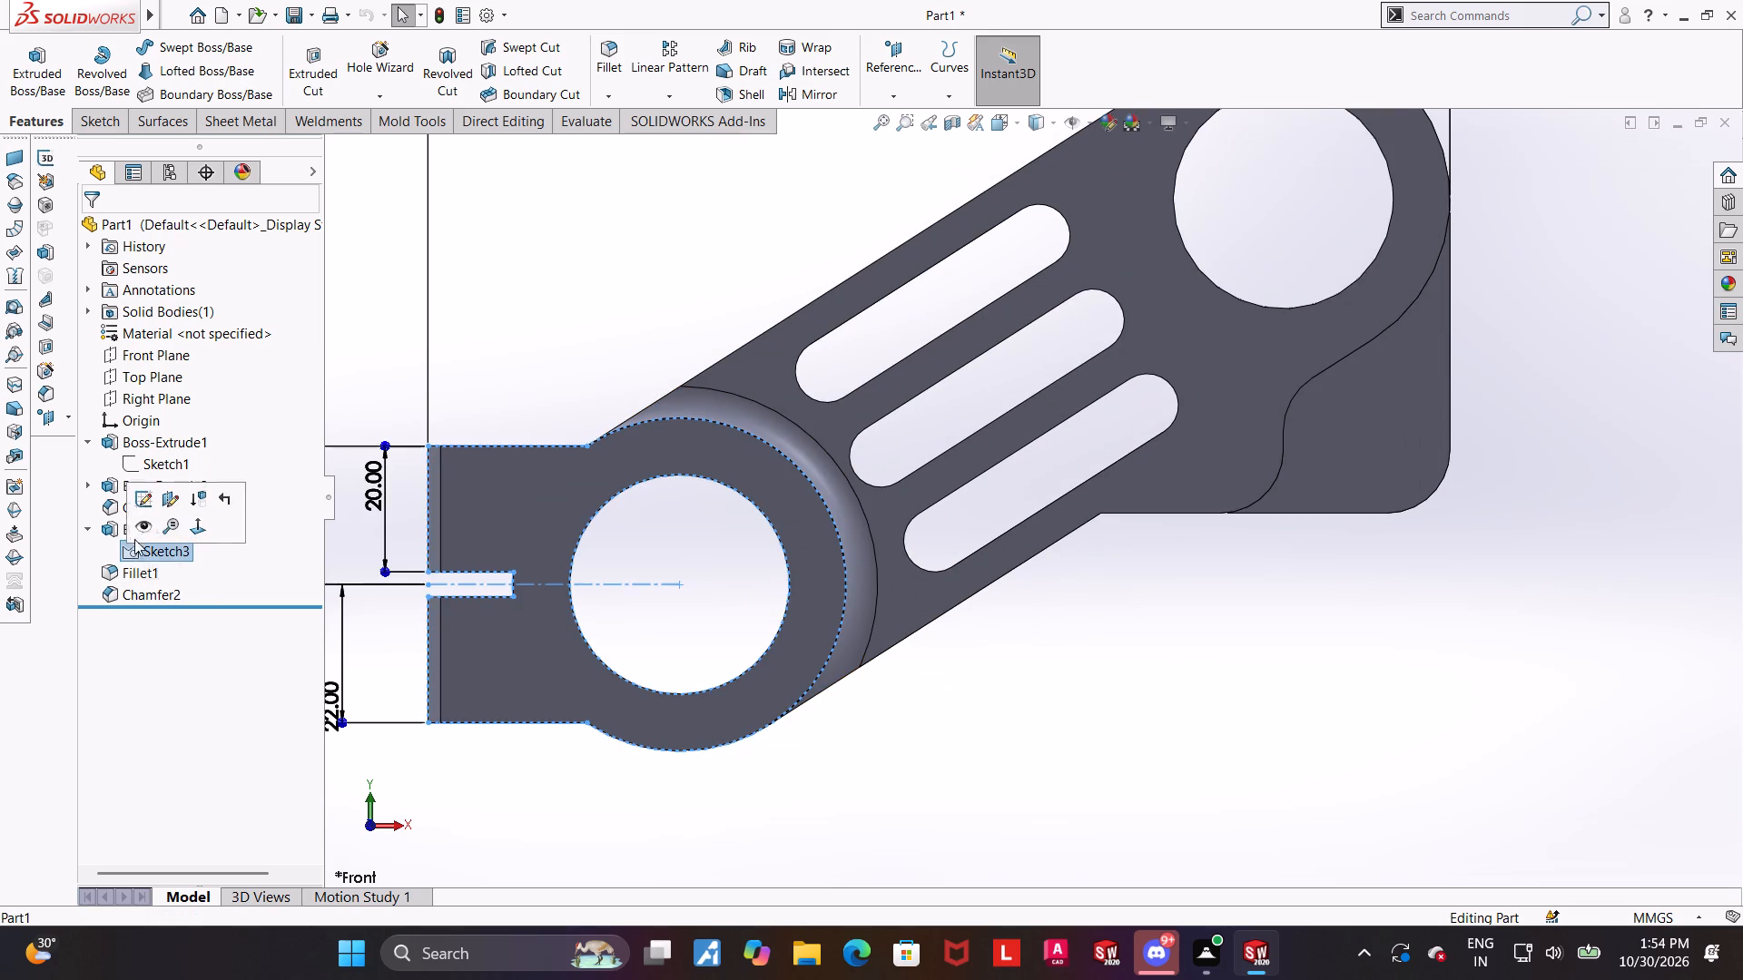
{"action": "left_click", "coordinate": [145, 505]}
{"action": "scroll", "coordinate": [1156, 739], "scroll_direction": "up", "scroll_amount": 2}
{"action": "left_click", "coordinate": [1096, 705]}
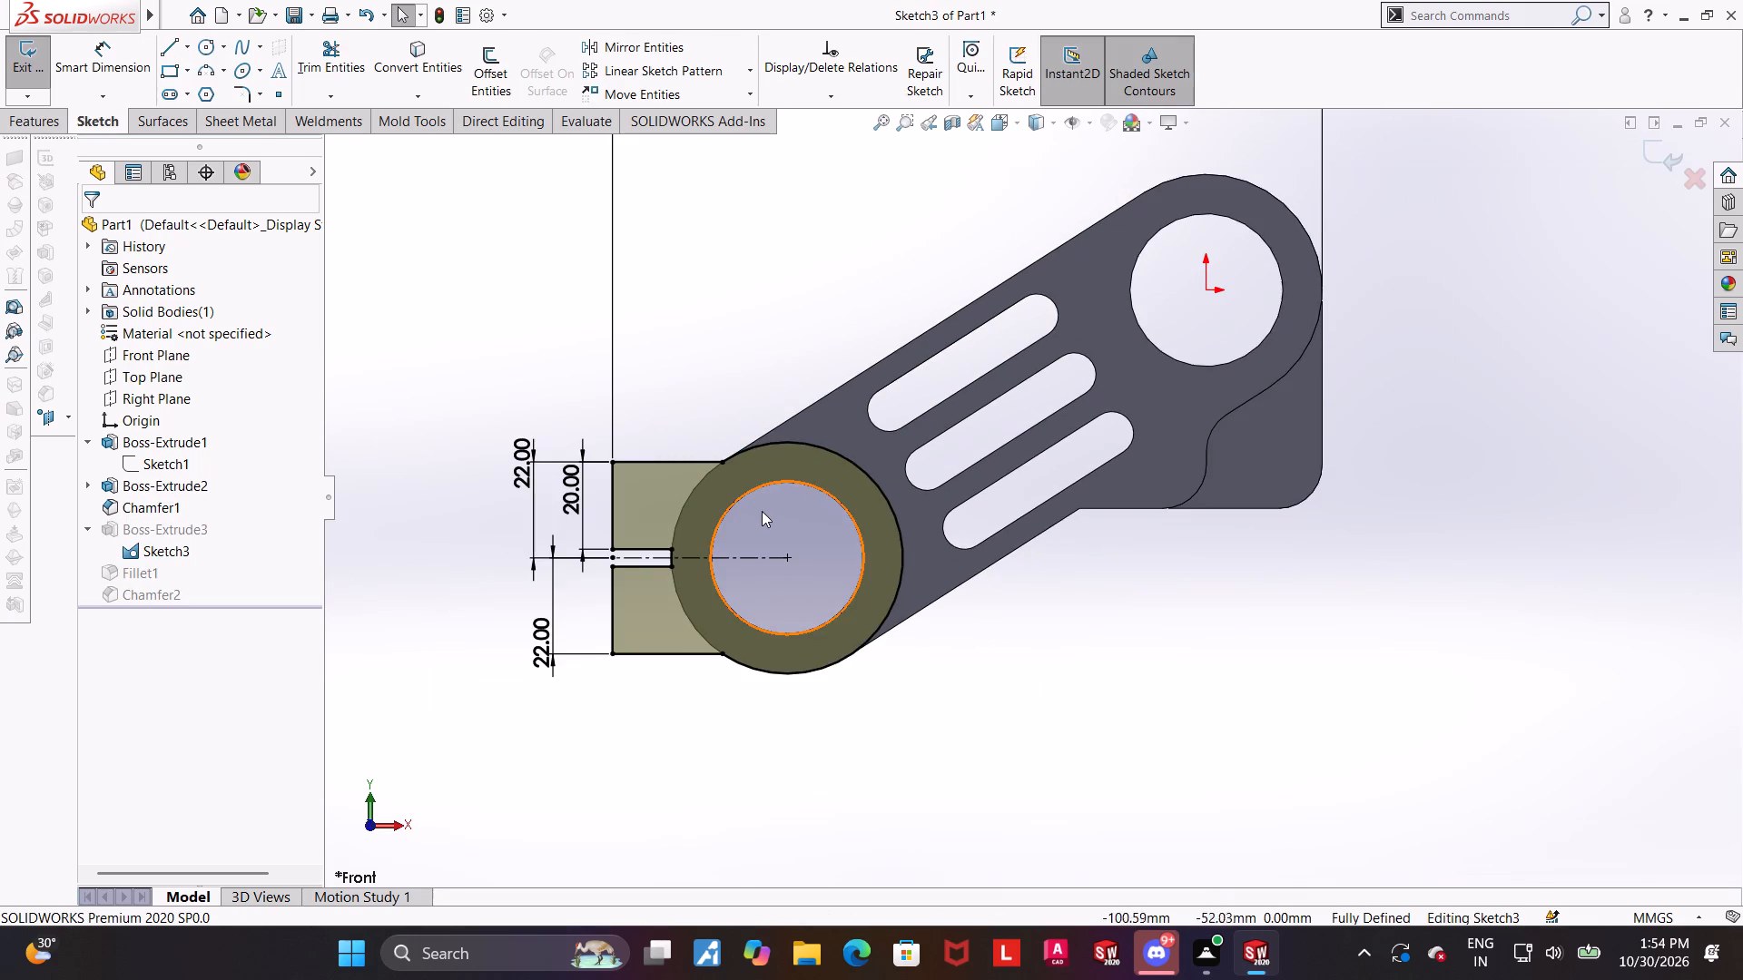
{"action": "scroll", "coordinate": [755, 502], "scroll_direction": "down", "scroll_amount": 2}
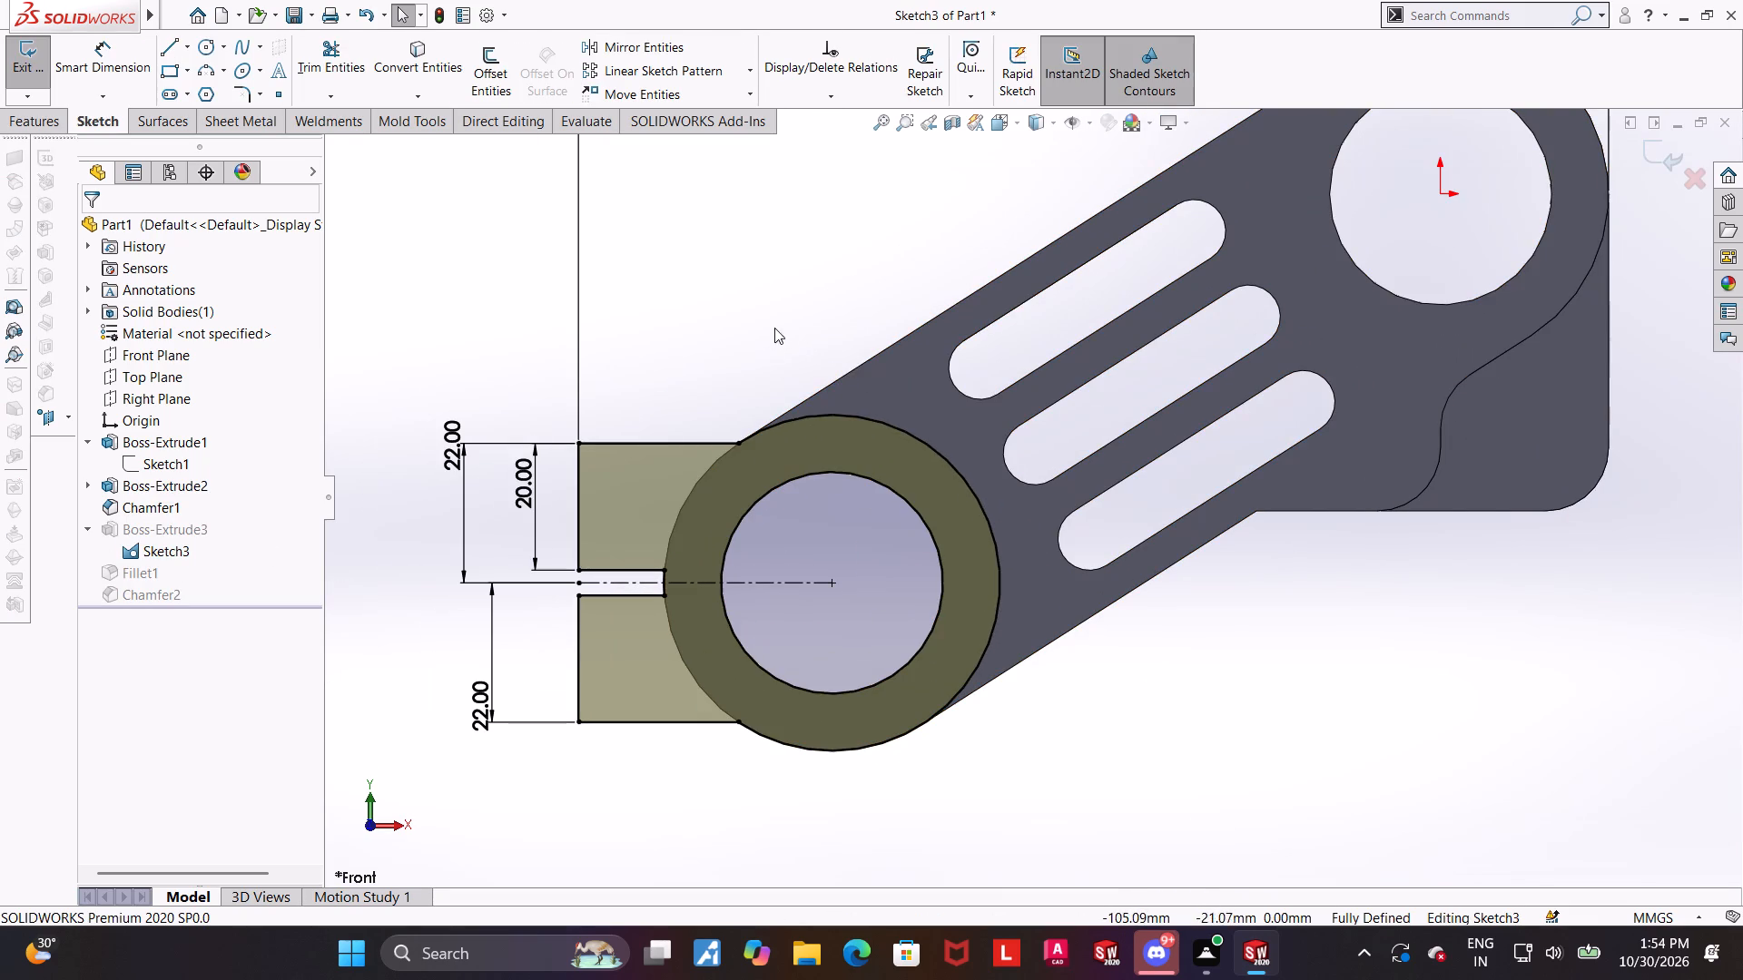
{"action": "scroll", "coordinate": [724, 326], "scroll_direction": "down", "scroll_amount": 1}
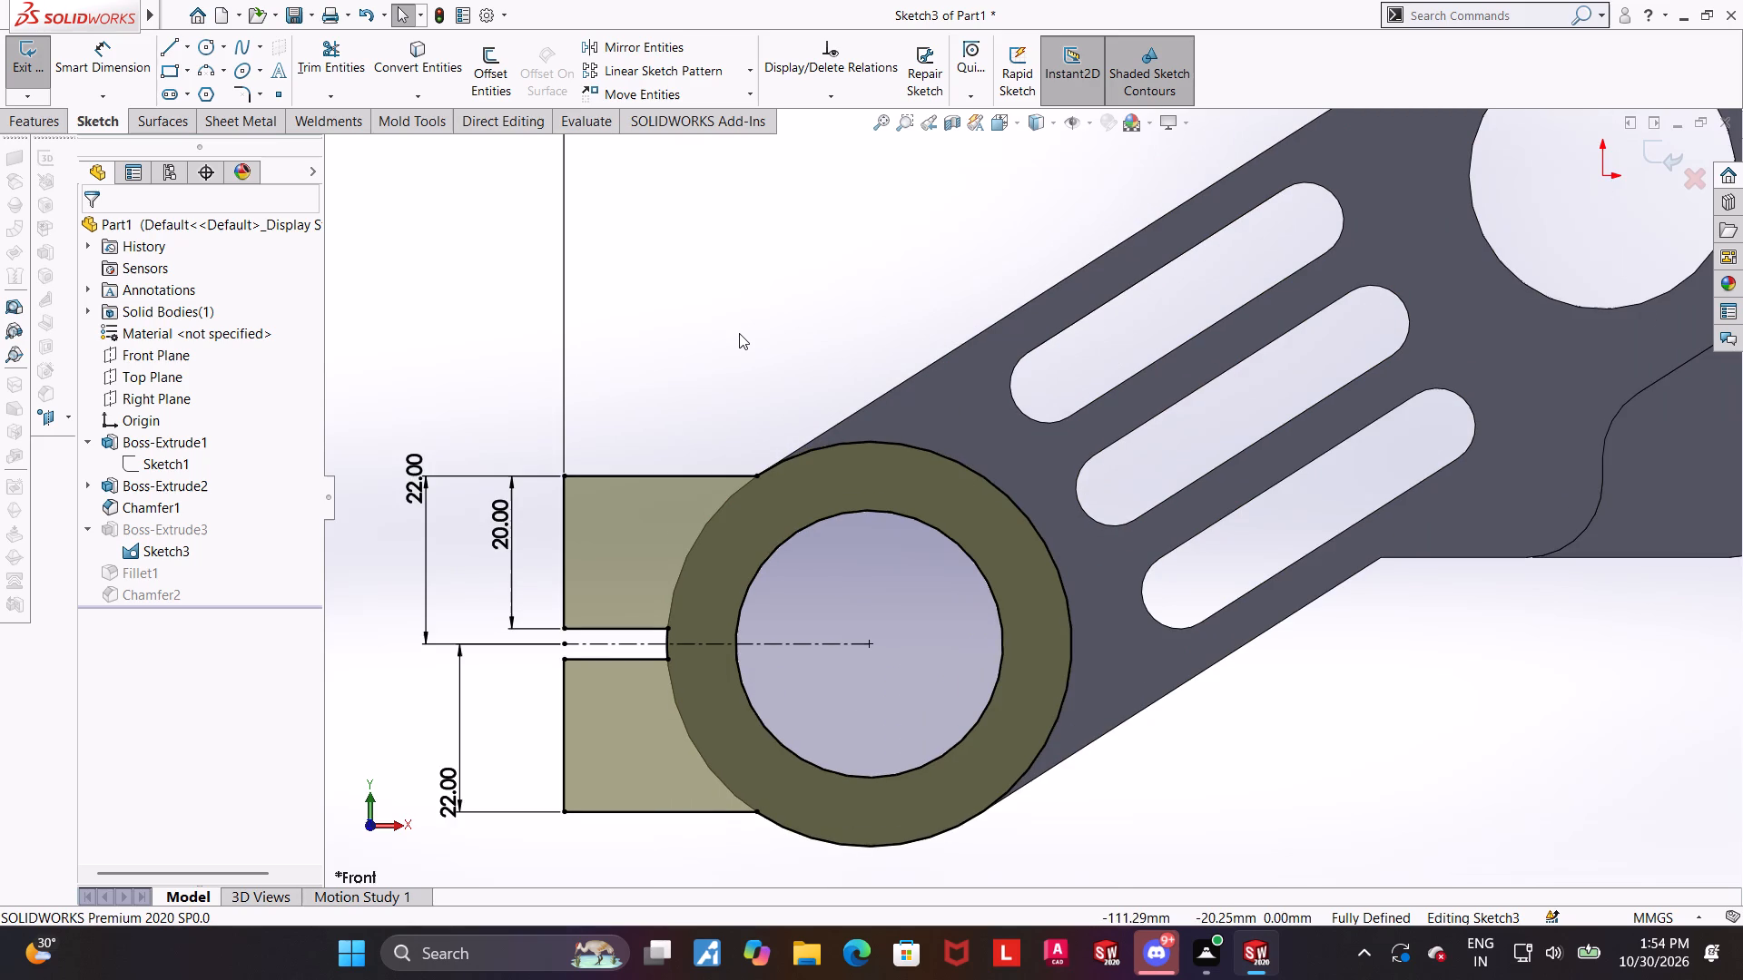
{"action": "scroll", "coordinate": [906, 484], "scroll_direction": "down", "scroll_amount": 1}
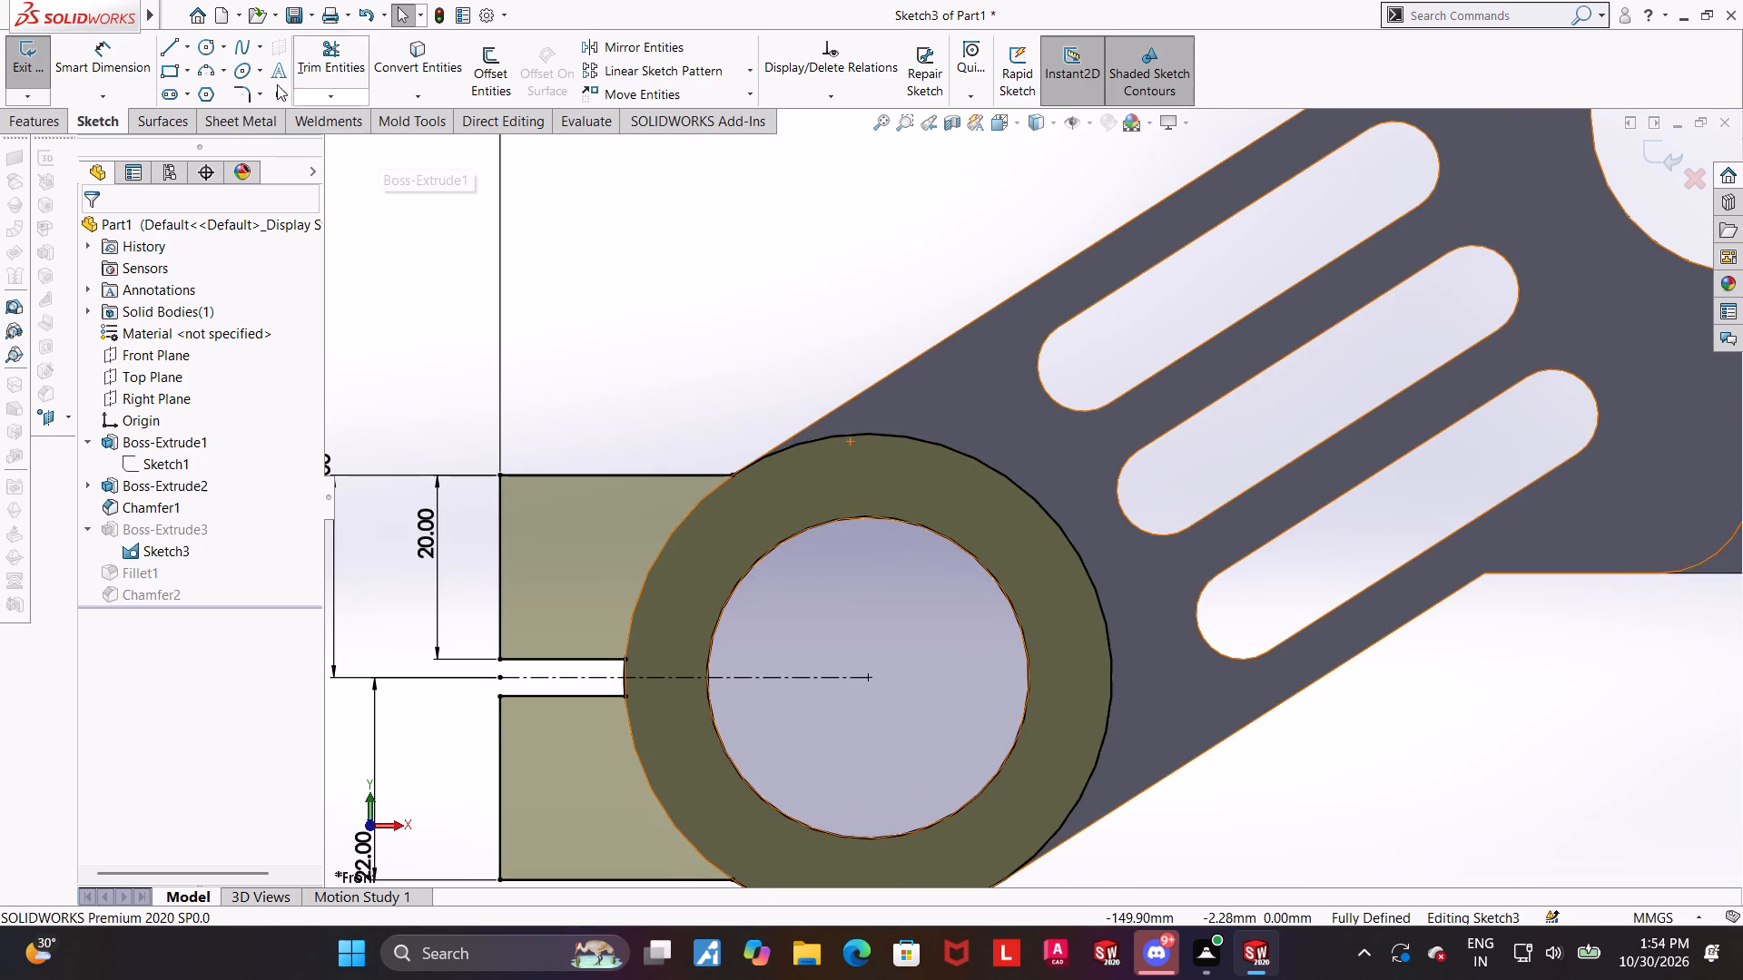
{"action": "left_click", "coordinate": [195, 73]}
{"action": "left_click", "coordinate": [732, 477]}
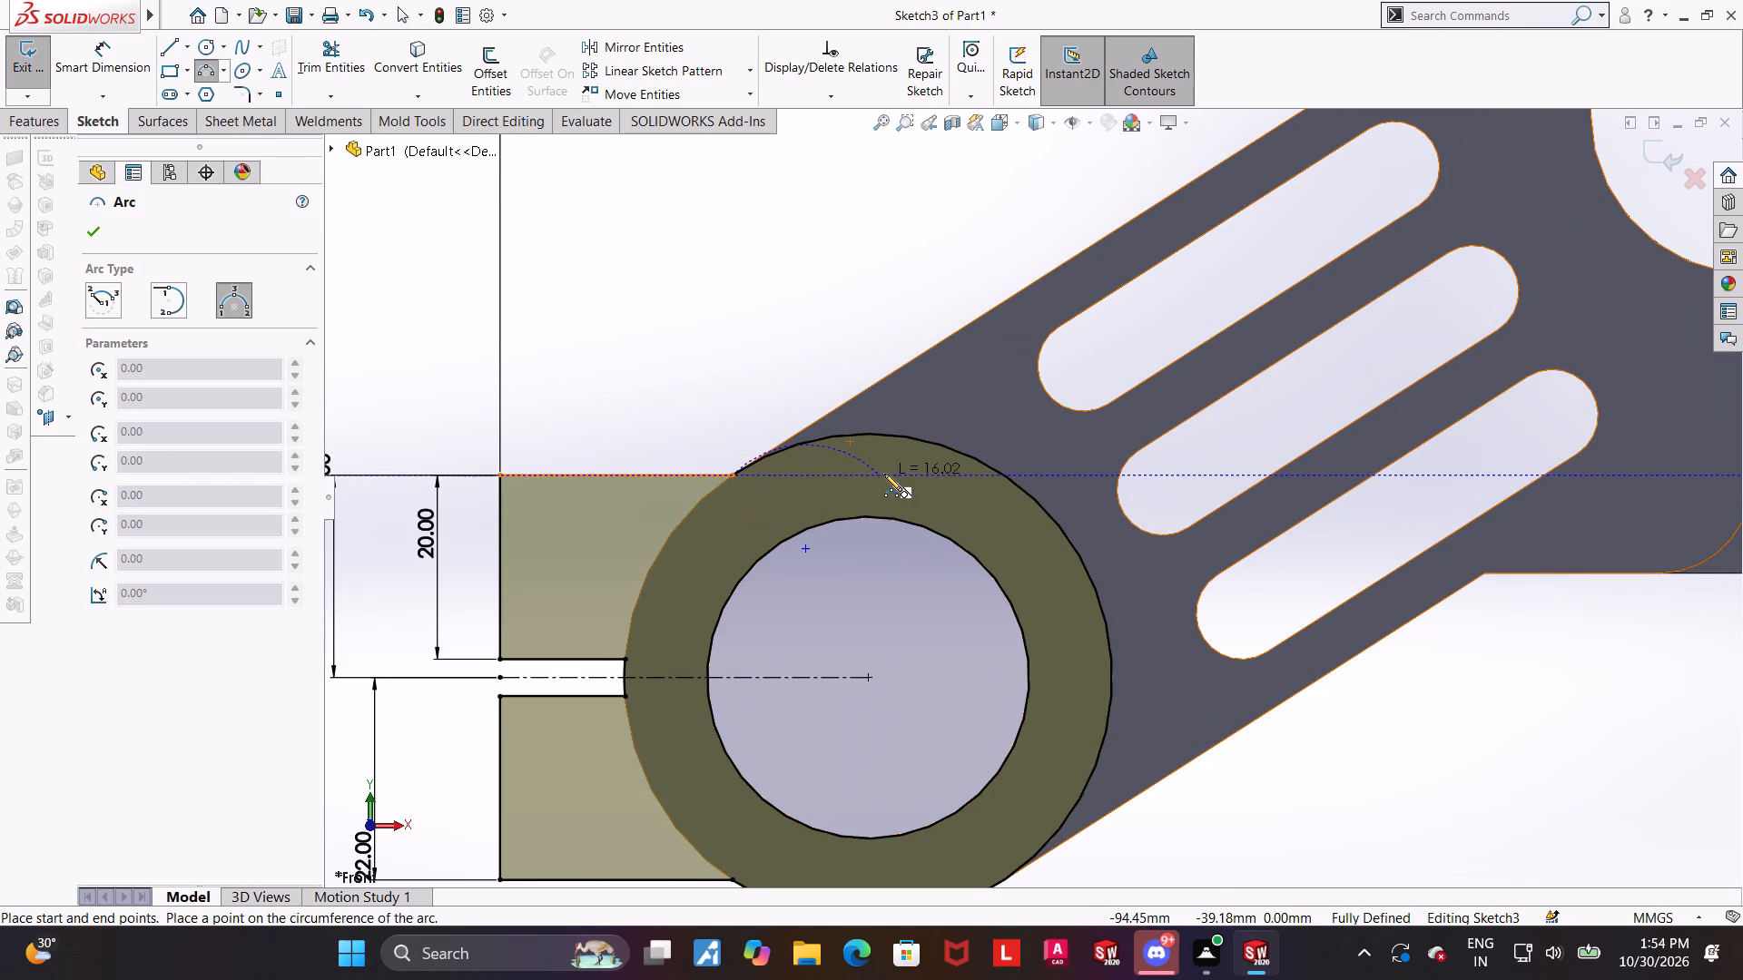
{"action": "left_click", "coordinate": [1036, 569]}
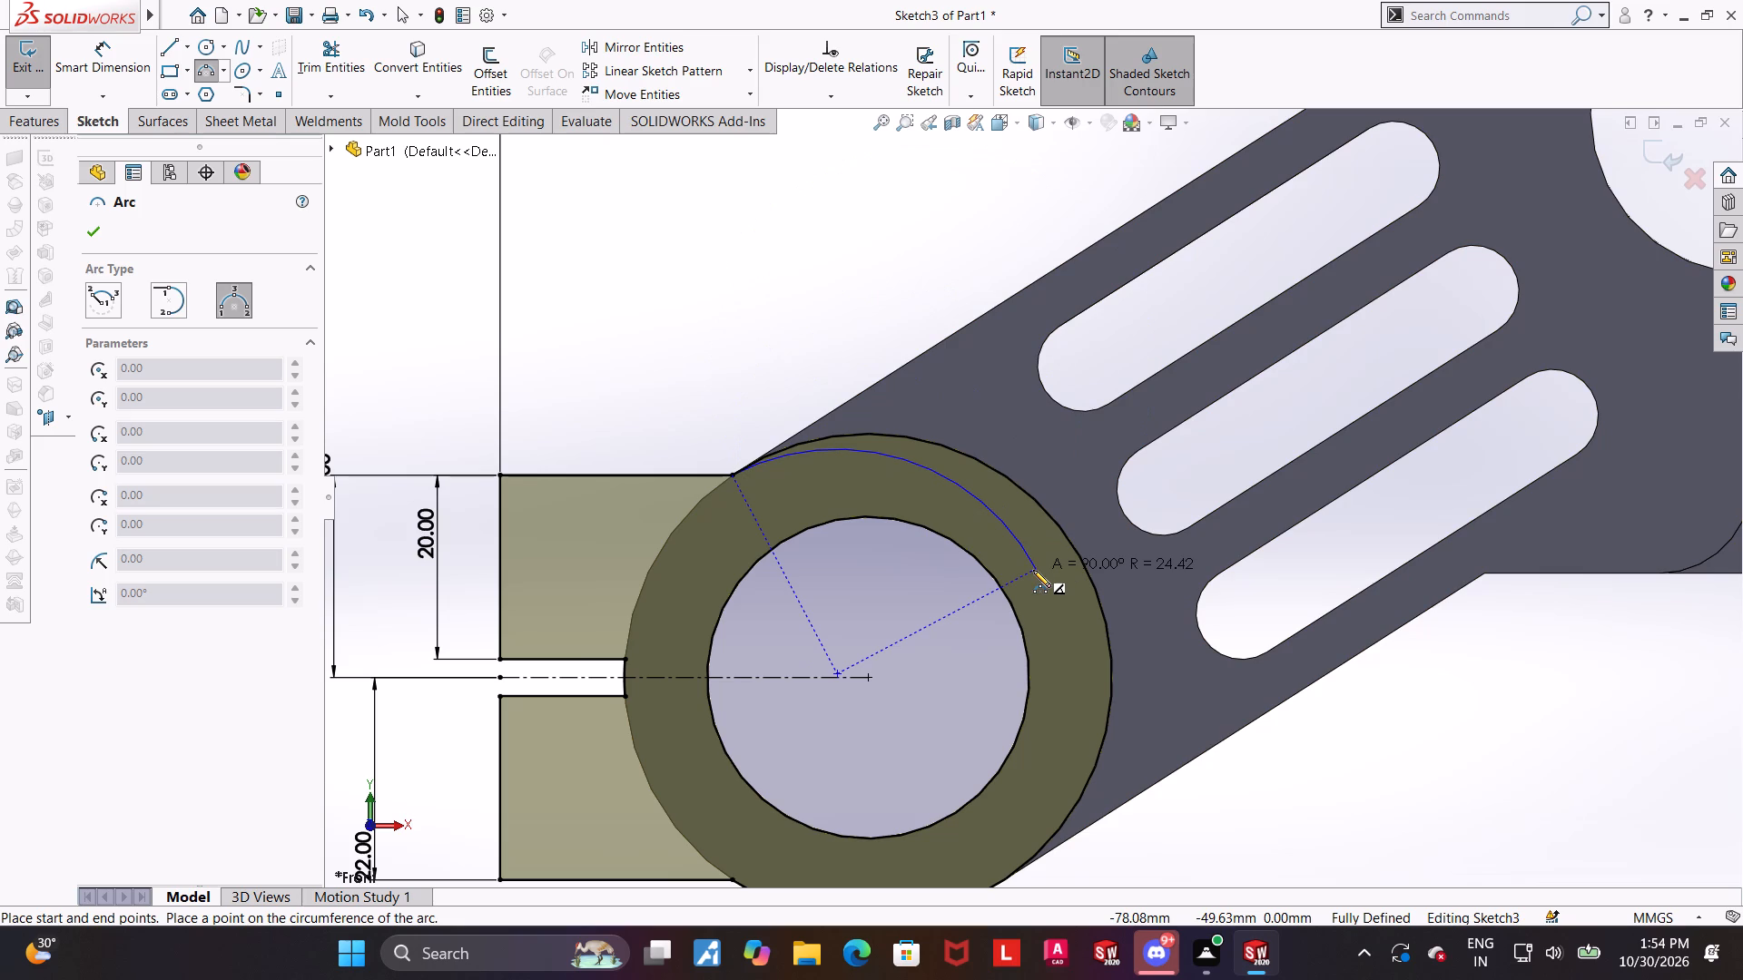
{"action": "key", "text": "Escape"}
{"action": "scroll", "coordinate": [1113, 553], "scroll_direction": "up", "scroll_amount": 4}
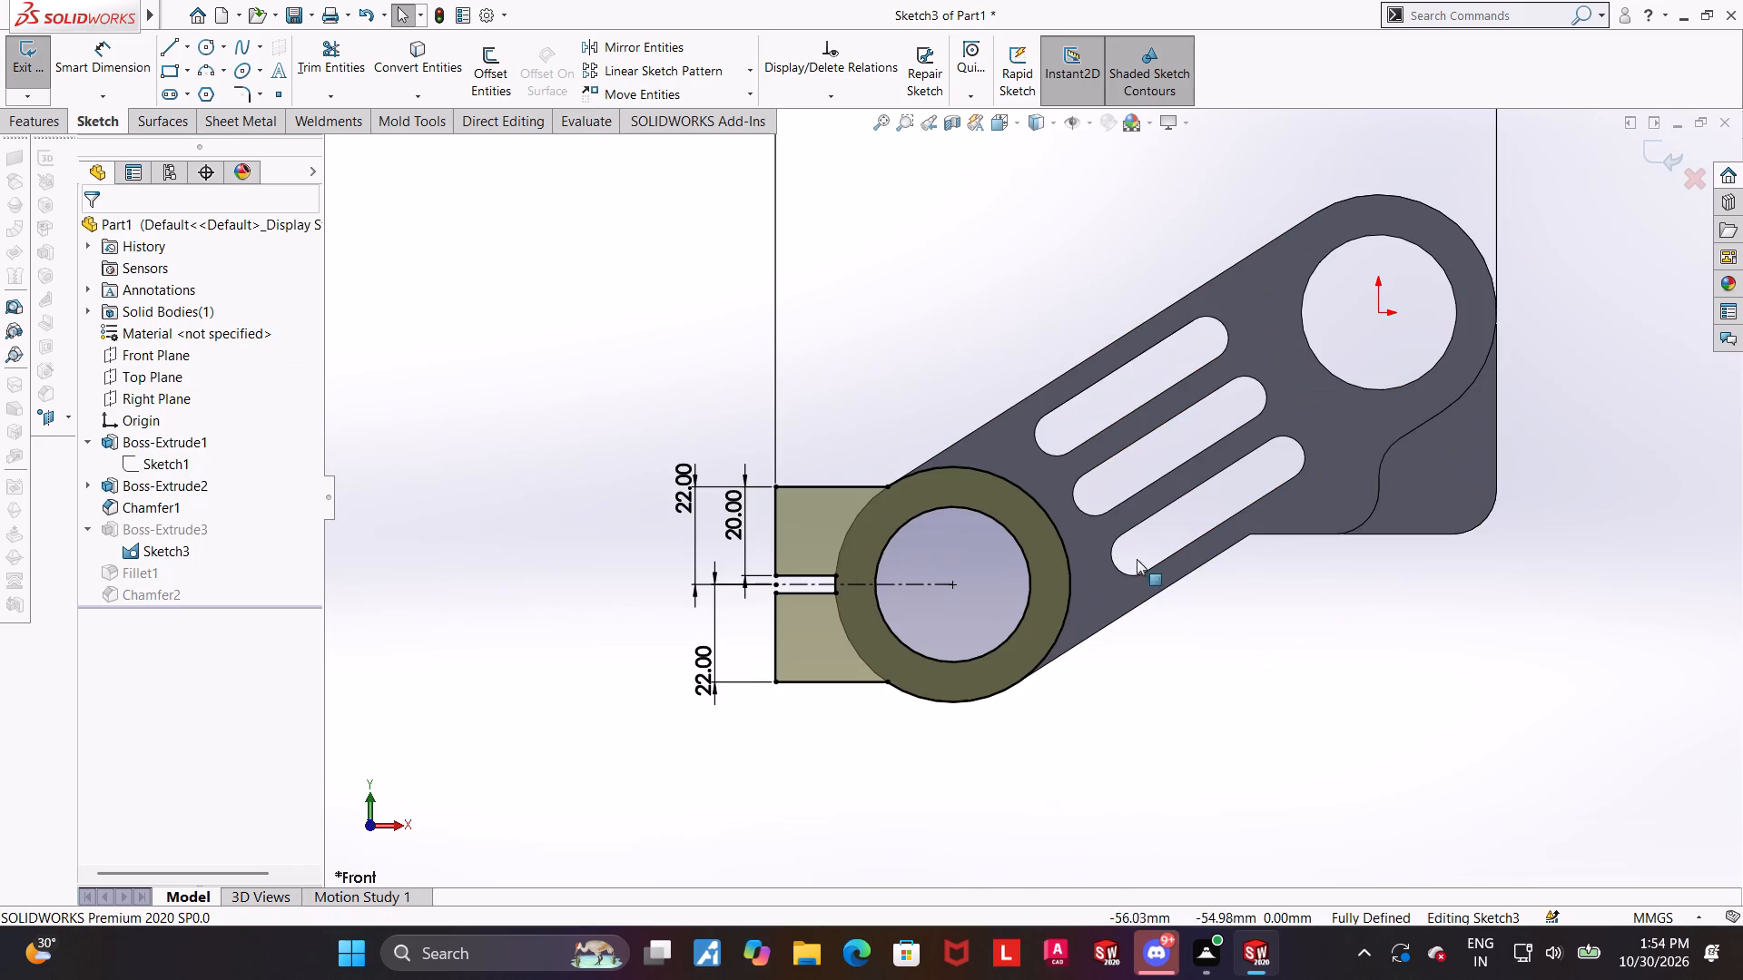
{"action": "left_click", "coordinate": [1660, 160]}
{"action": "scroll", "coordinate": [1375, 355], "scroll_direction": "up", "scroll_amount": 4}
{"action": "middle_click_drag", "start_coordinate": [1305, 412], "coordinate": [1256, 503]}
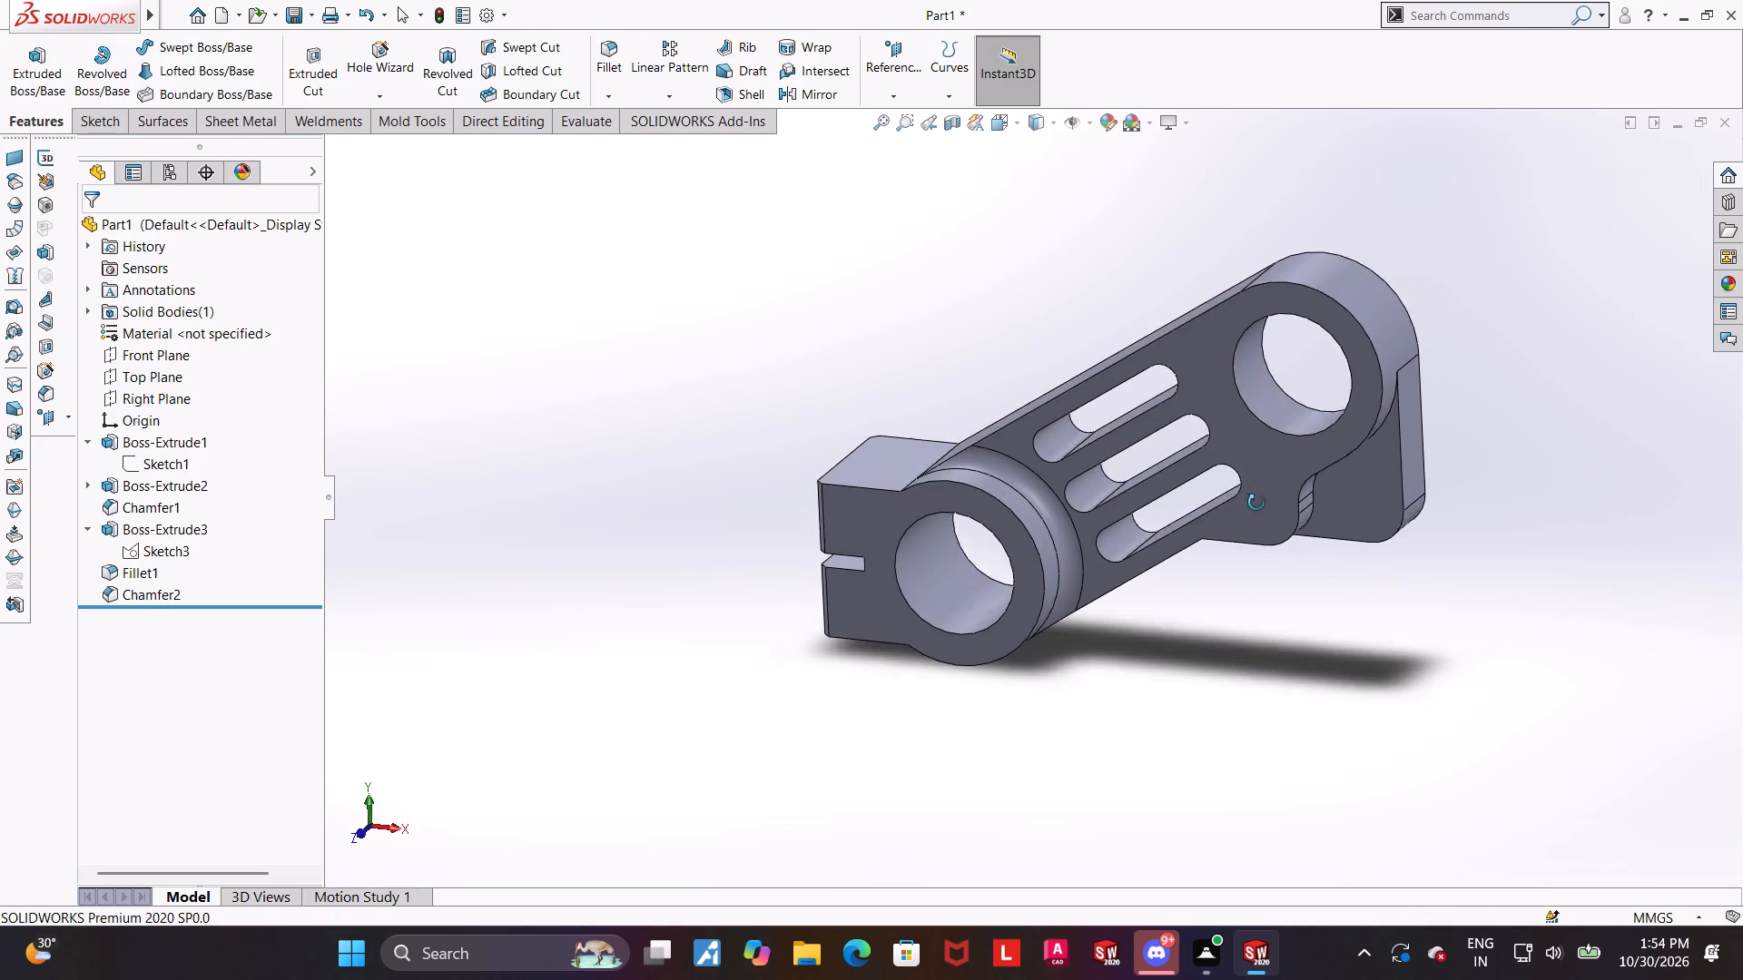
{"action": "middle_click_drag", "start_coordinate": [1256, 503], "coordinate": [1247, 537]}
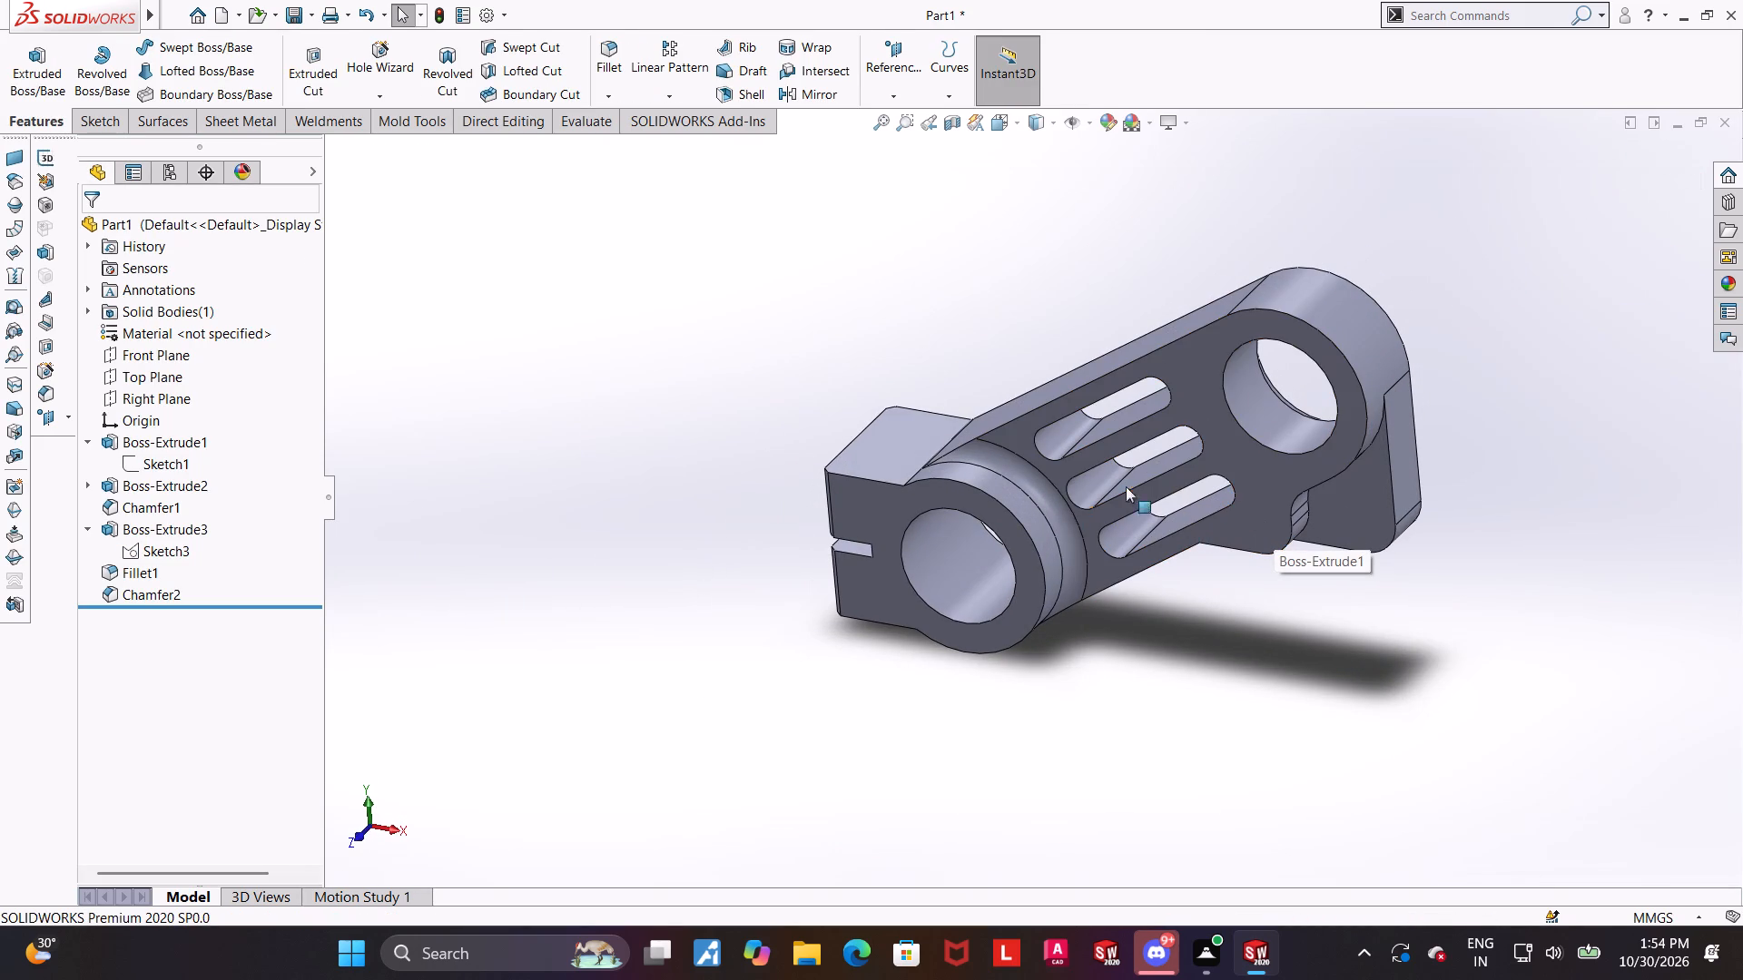
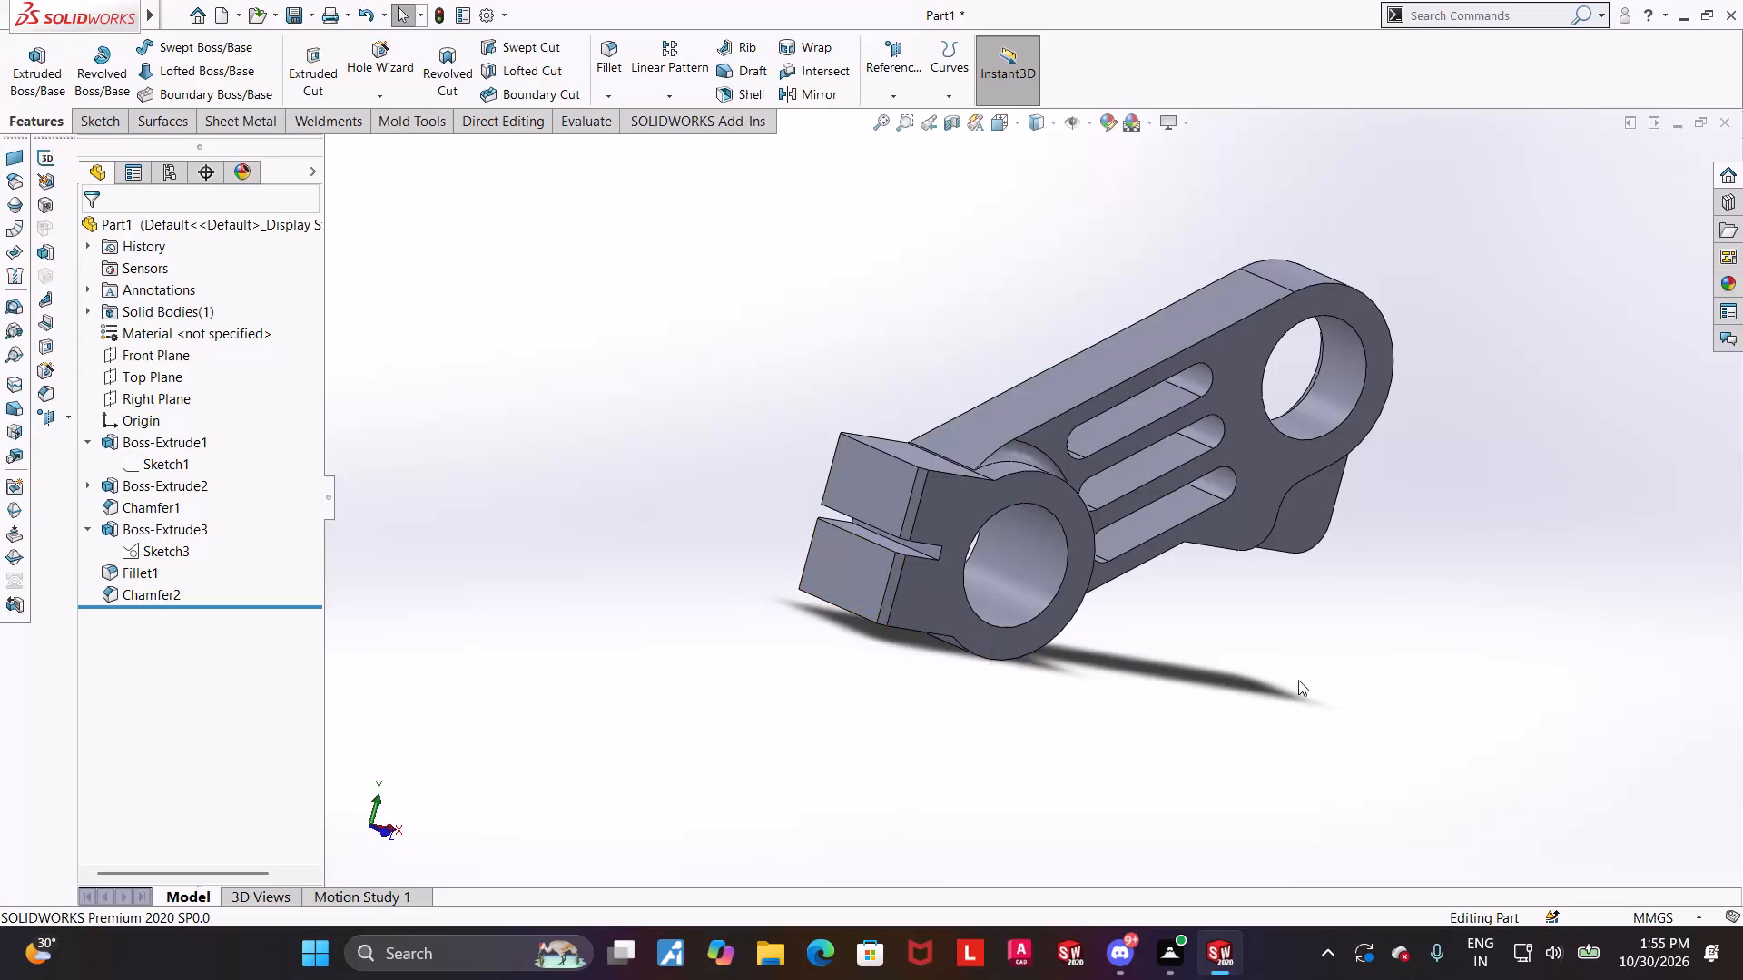
Start a sketch on the top face of the upper clamp tab and view that face straight on.
{"action": "middle_click_drag", "start_coordinate": [1425, 626], "coordinate": [1385, 739]}
{"action": "middle_click", "coordinate": [1403, 594]}
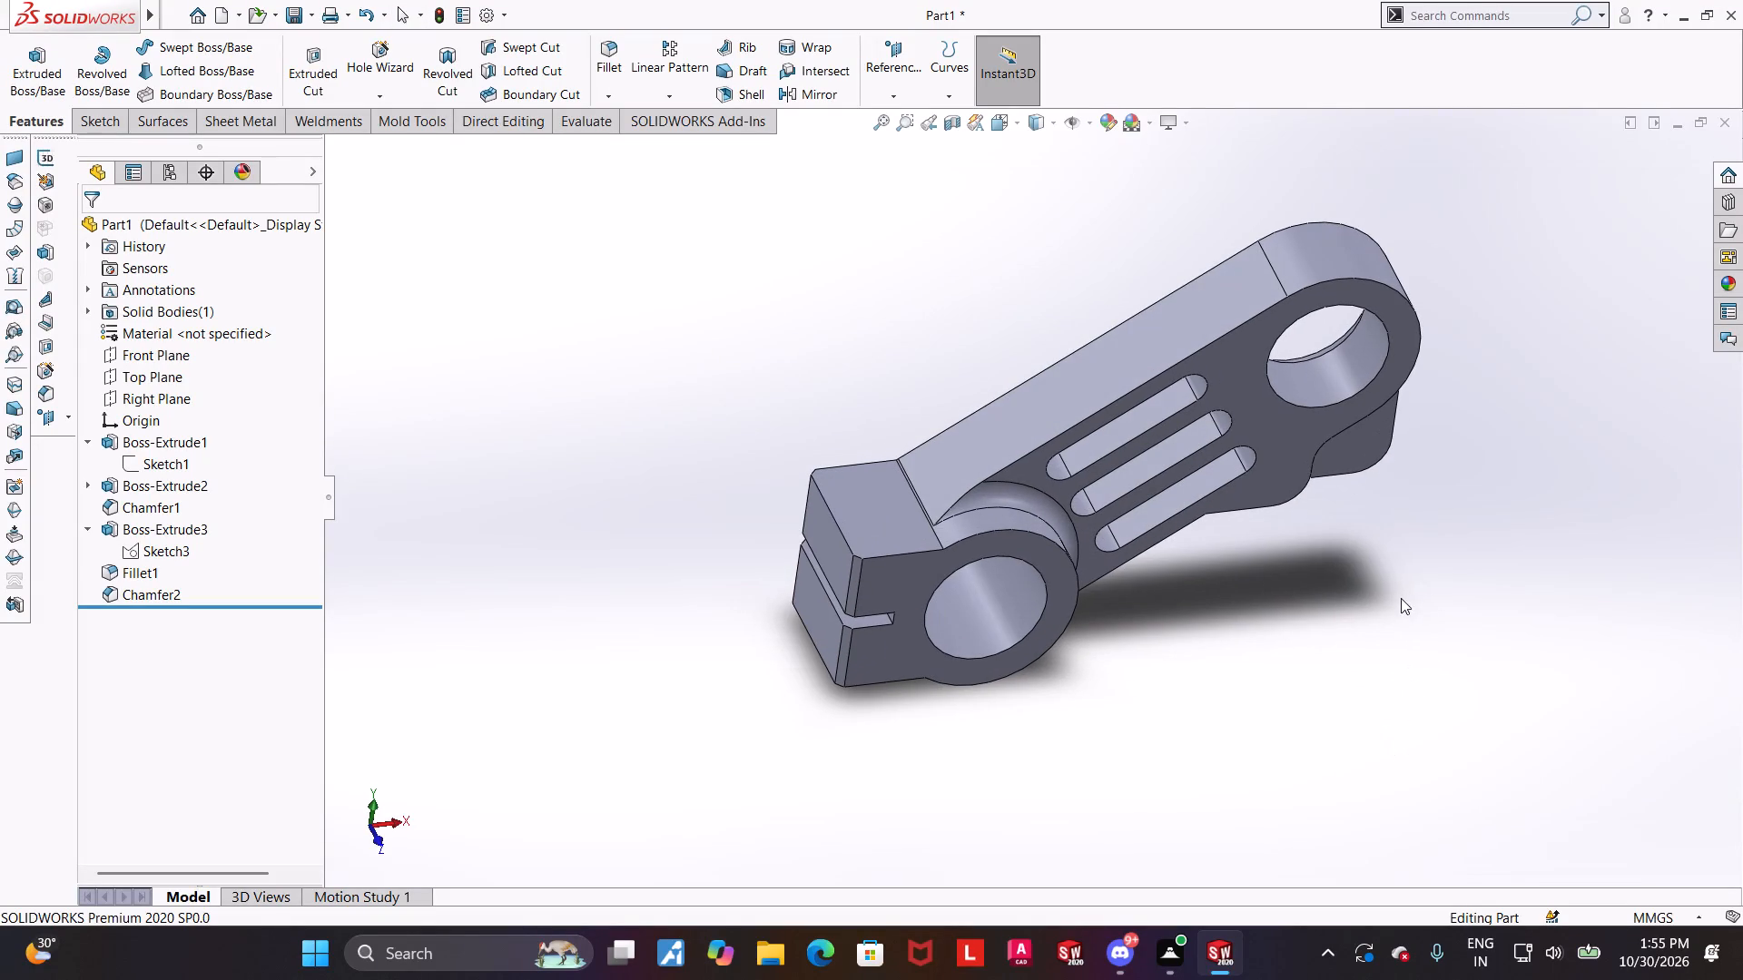
{"action": "middle_click_drag", "start_coordinate": [1414, 562], "coordinate": [1397, 595]}
{"action": "middle_click_drag", "start_coordinate": [1184, 578], "coordinate": [1151, 603]}
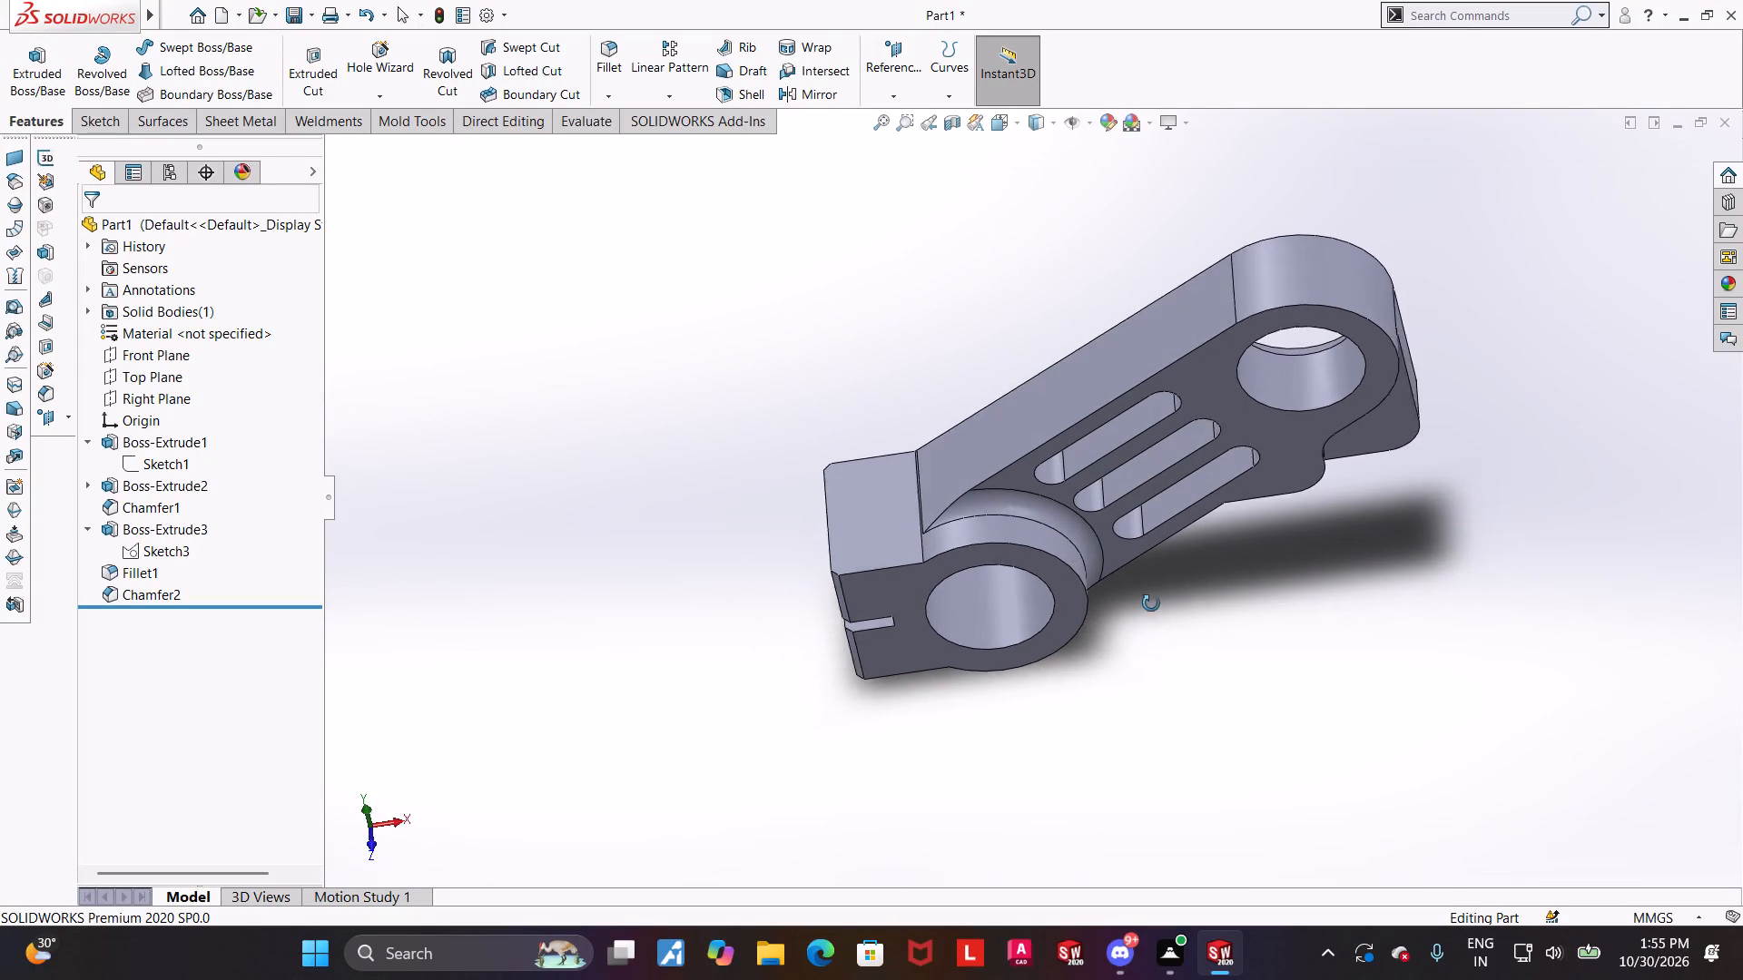
{"action": "middle_click_drag", "start_coordinate": [1151, 603], "coordinate": [1147, 607]}
{"action": "scroll", "coordinate": [1149, 605], "scroll_direction": "up", "scroll_amount": 1}
{"action": "left_click", "coordinate": [893, 522]}
{"action": "left_click", "coordinate": [967, 472]}
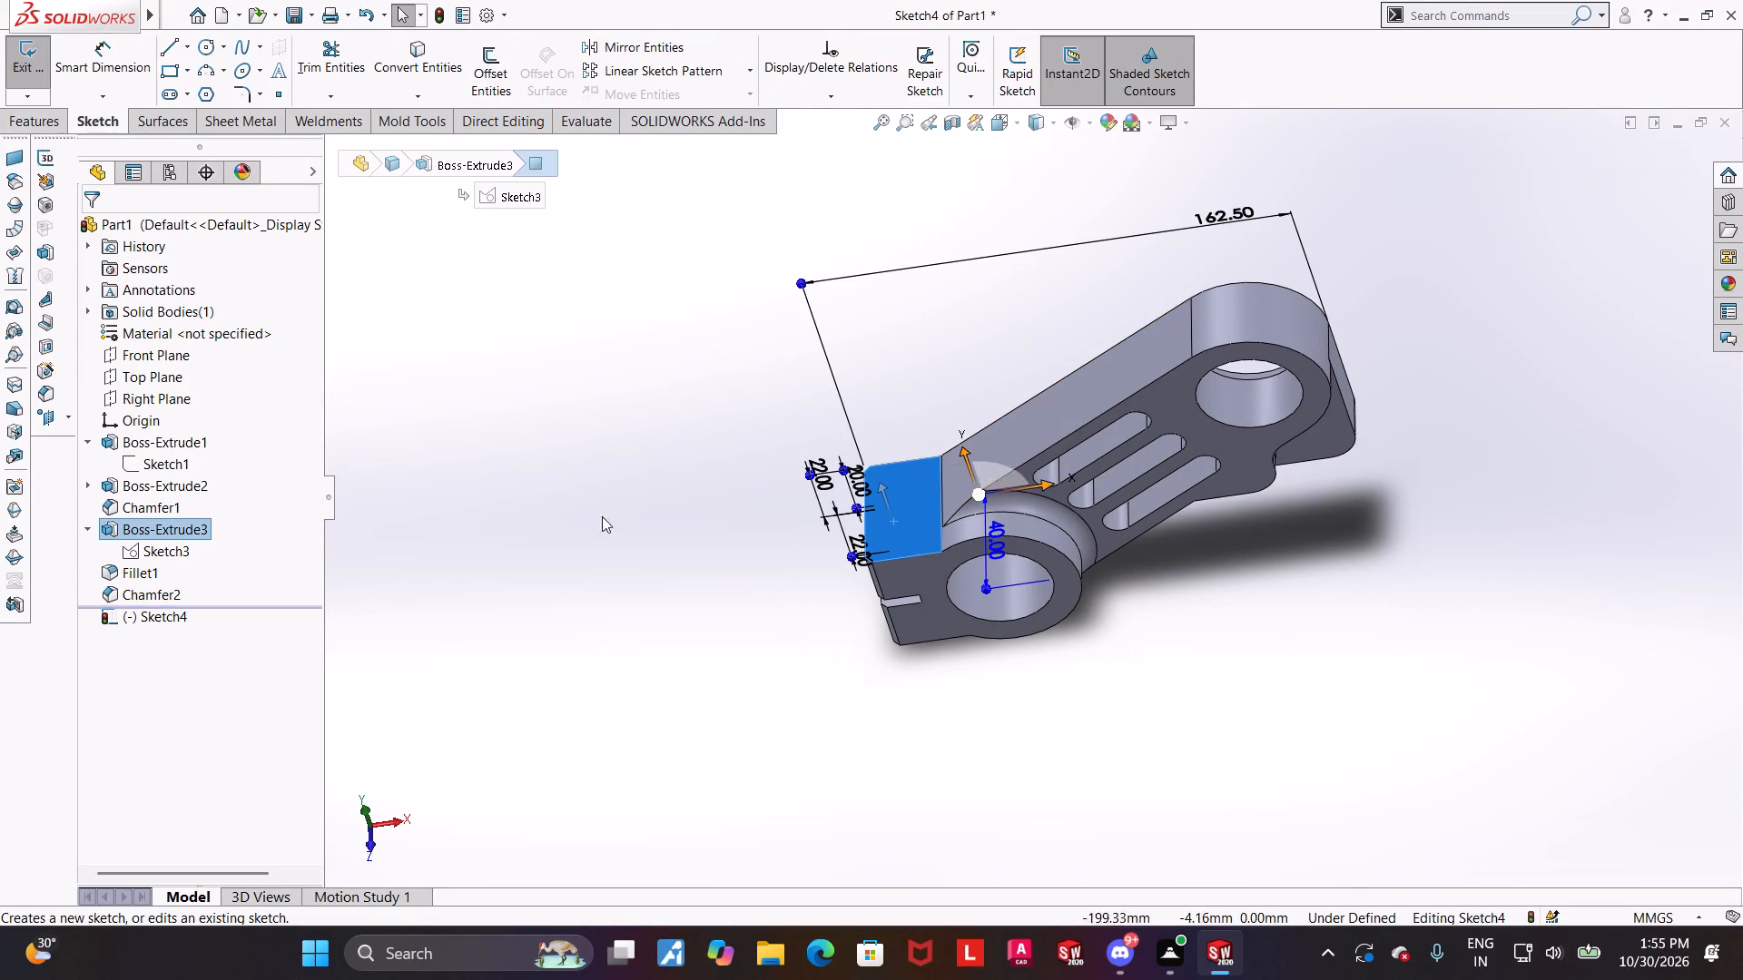
{"action": "left_click", "coordinate": [140, 624]}
{"action": "left_click", "coordinate": [181, 594]}
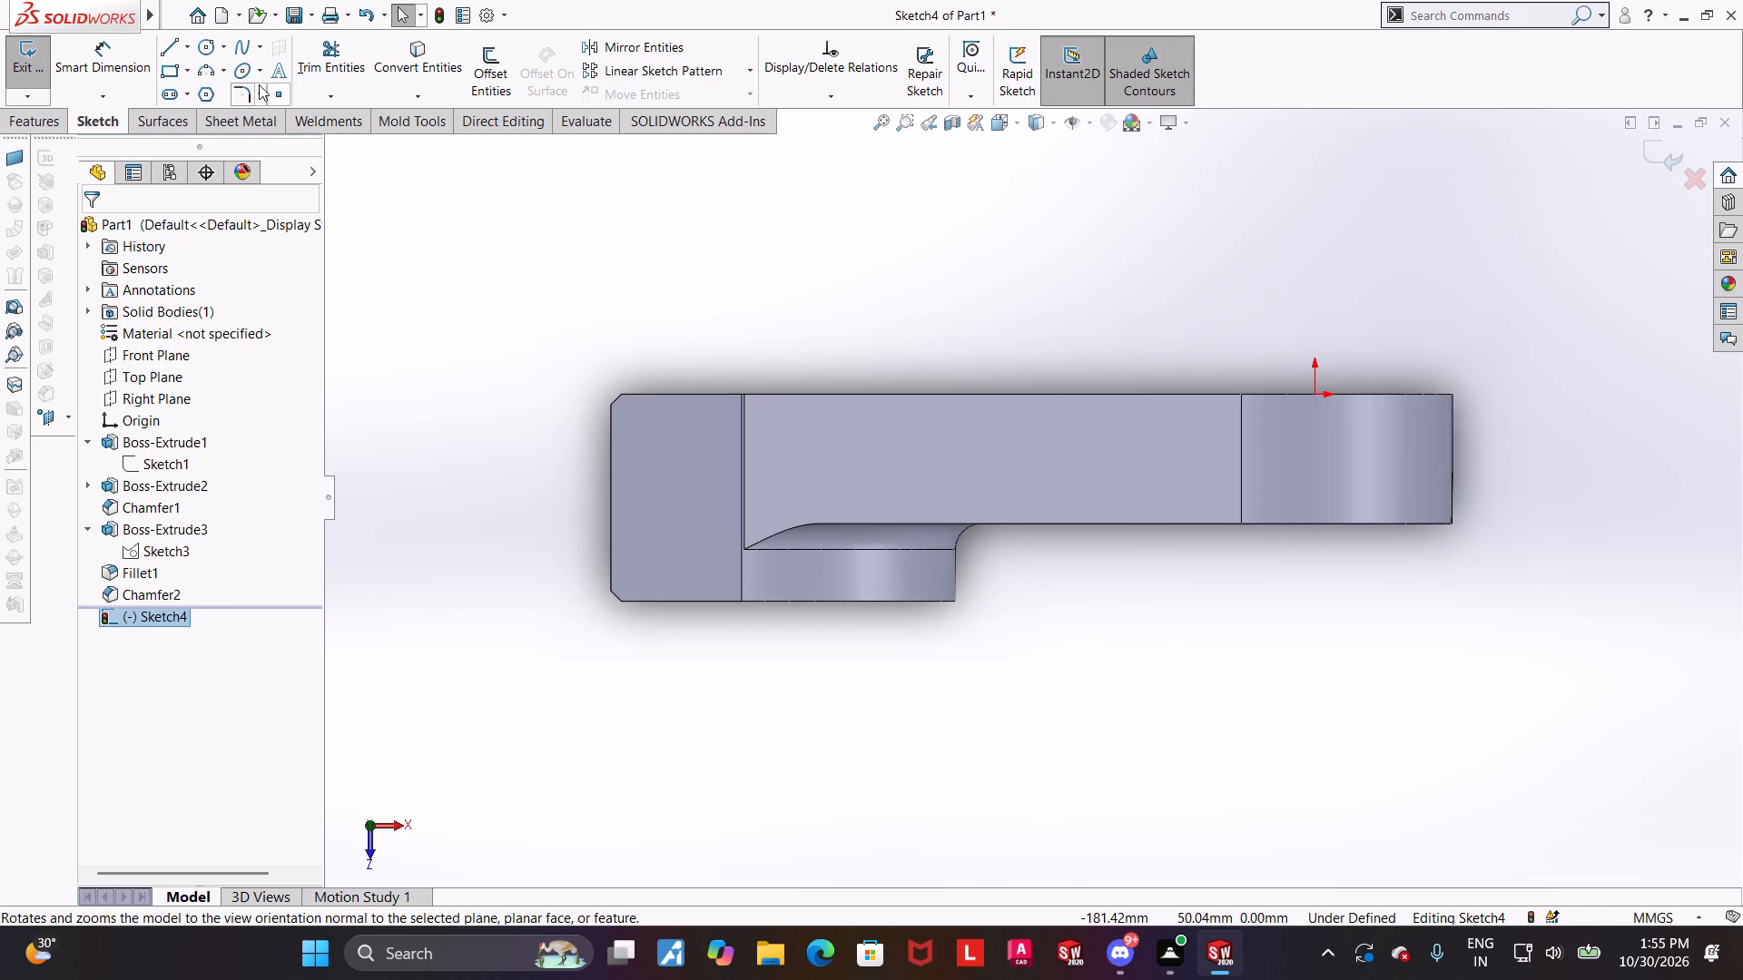
Sketch a circle near the rear edge of the tab's top face and dimension its diameter to 11 mm.
{"action": "left_click", "coordinate": [212, 47]}
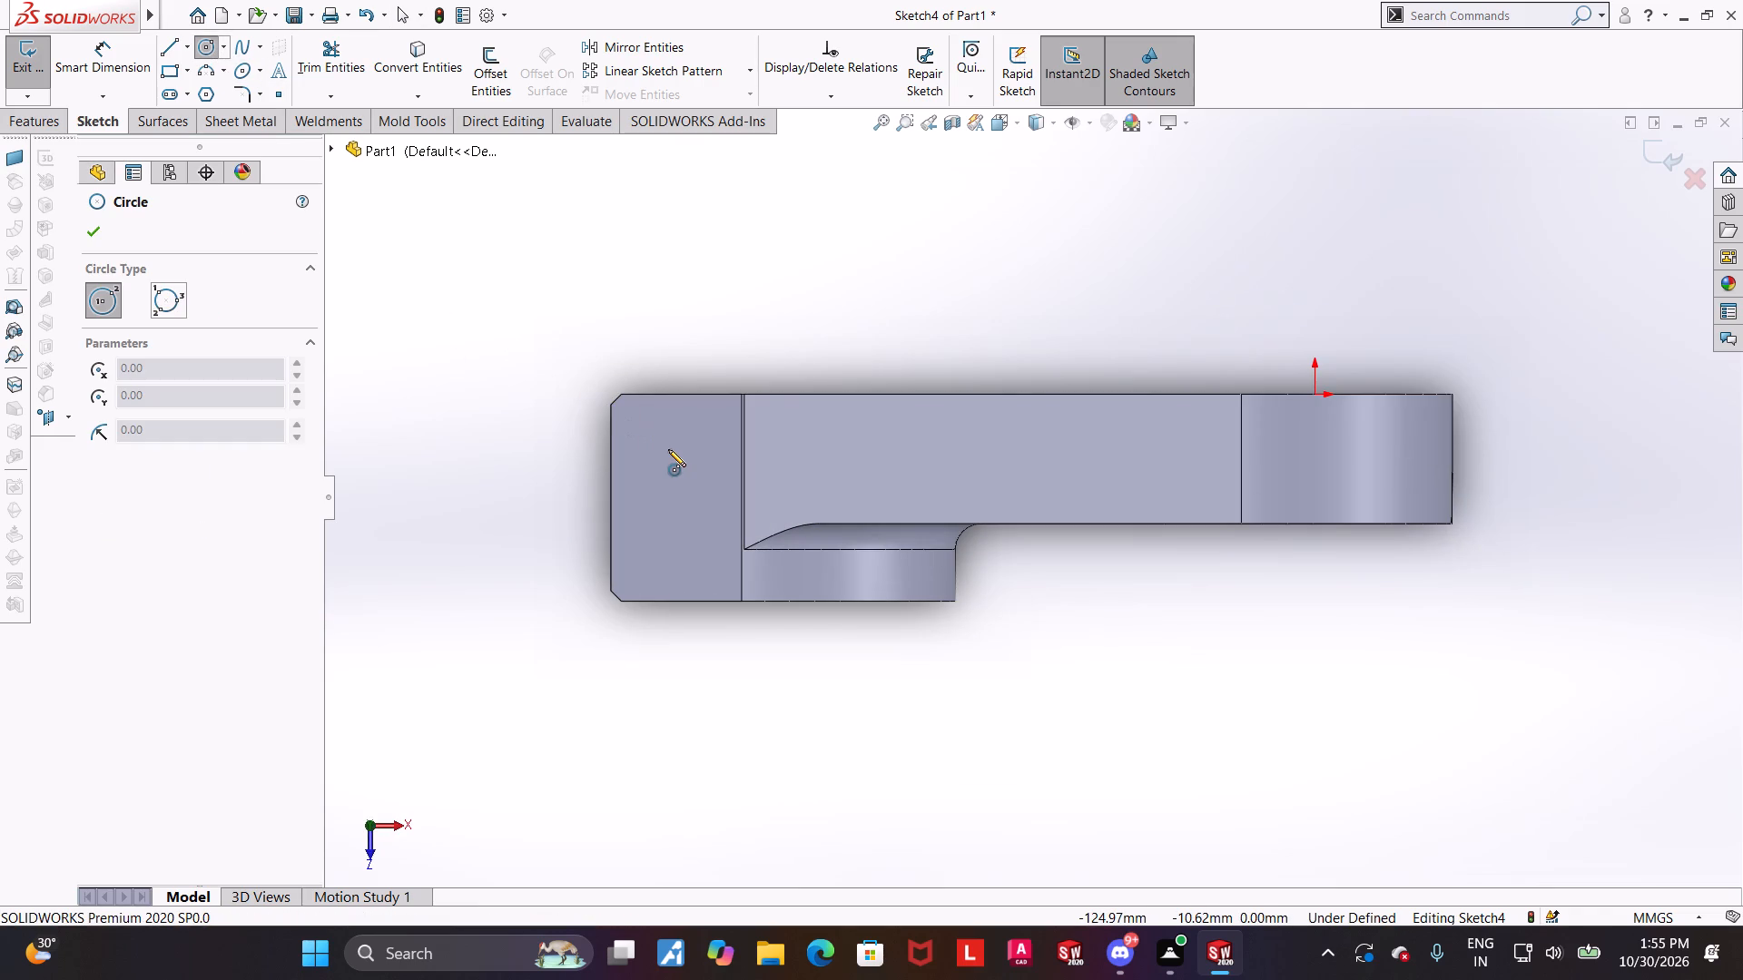
{"action": "left_click", "coordinate": [668, 448]}
{"action": "left_click", "coordinate": [704, 461]}
{"action": "key", "text": "Escape"}
{"action": "left_click", "coordinate": [74, 32]}
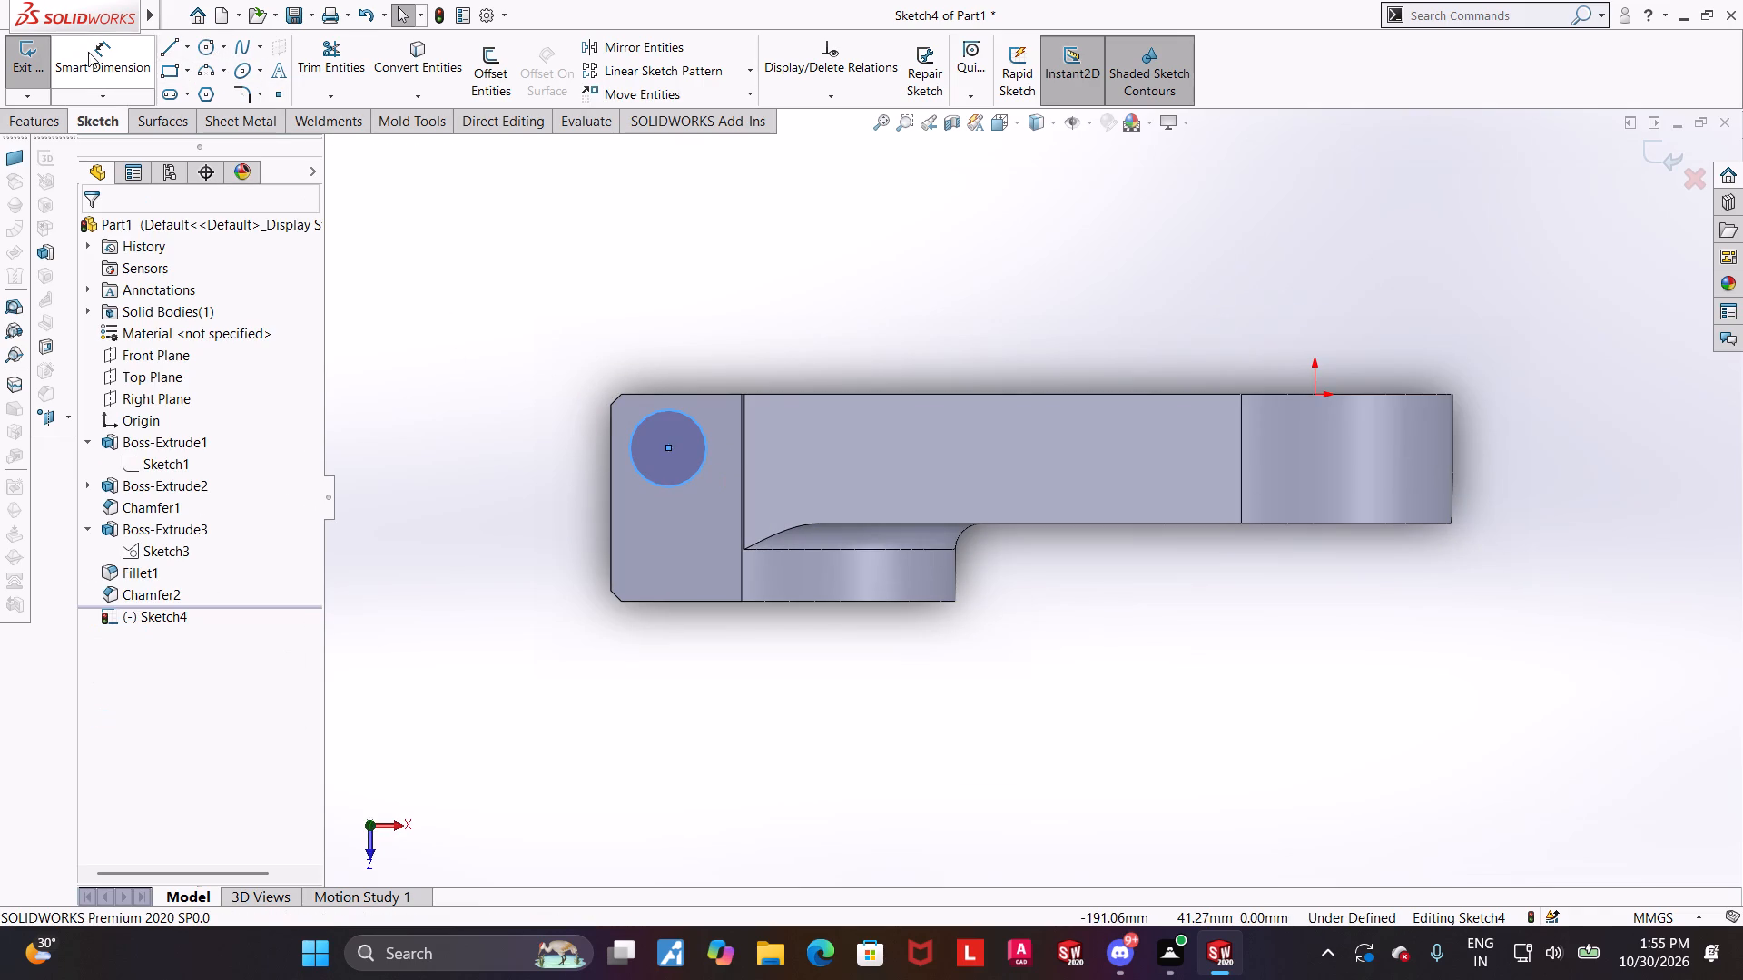
{"action": "left_click", "coordinate": [95, 58]}
{"action": "left_click", "coordinate": [675, 406]}
{"action": "left_click", "coordinate": [821, 298]}
{"action": "type", "text": "11"}
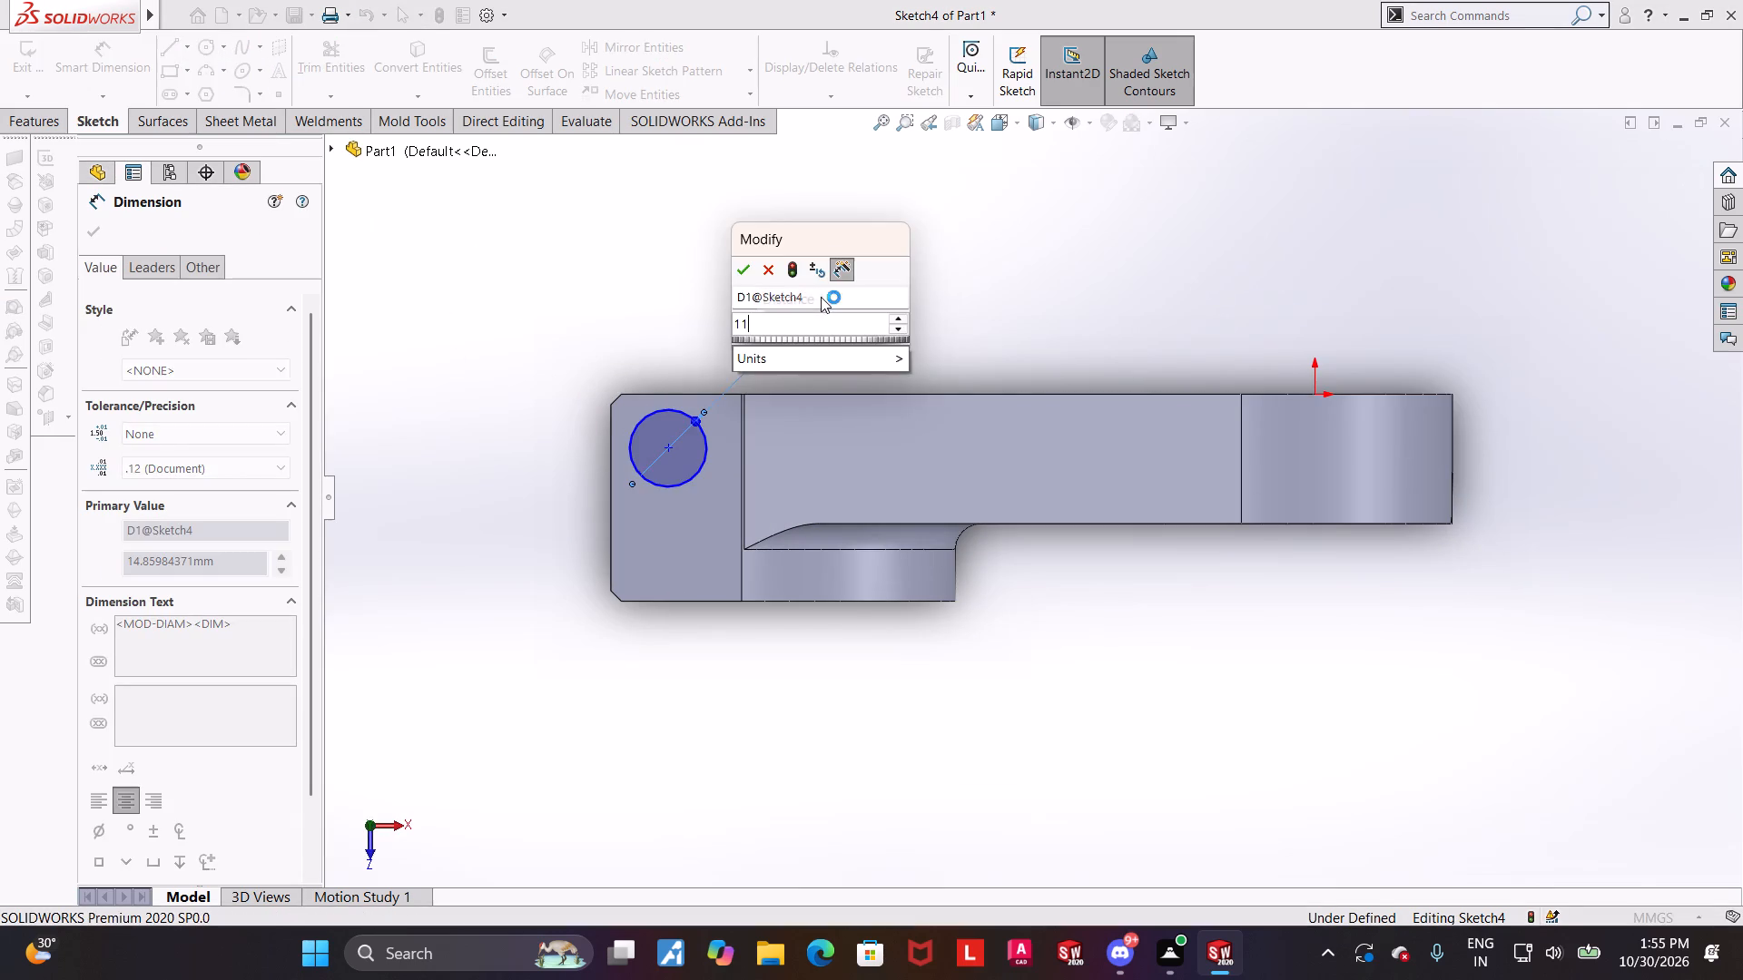
{"action": "key", "text": "Return"}
{"action": "key", "text": "Escape"}
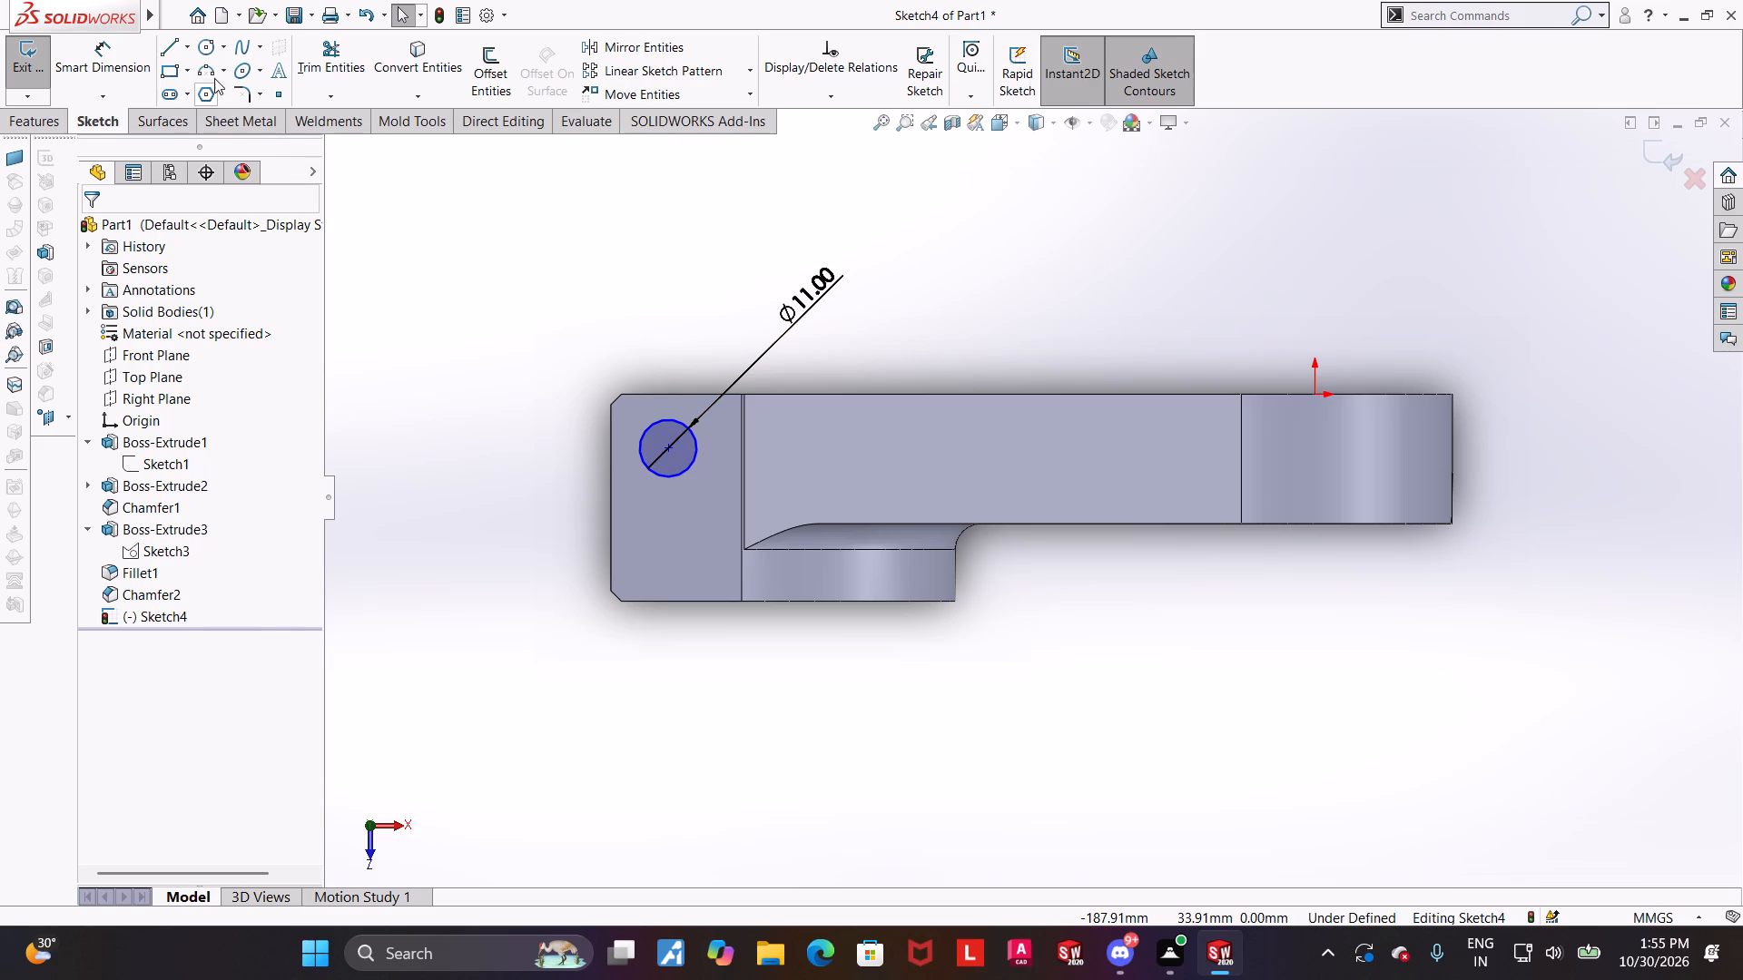
Sketch a second circle near the front edge of the tab face and dimension its diameter to 8.5 mm.
{"action": "left_click", "coordinate": [204, 51]}
{"action": "left_click", "coordinate": [665, 549]}
{"action": "left_click", "coordinate": [699, 539]}
{"action": "key", "text": "Escape"}
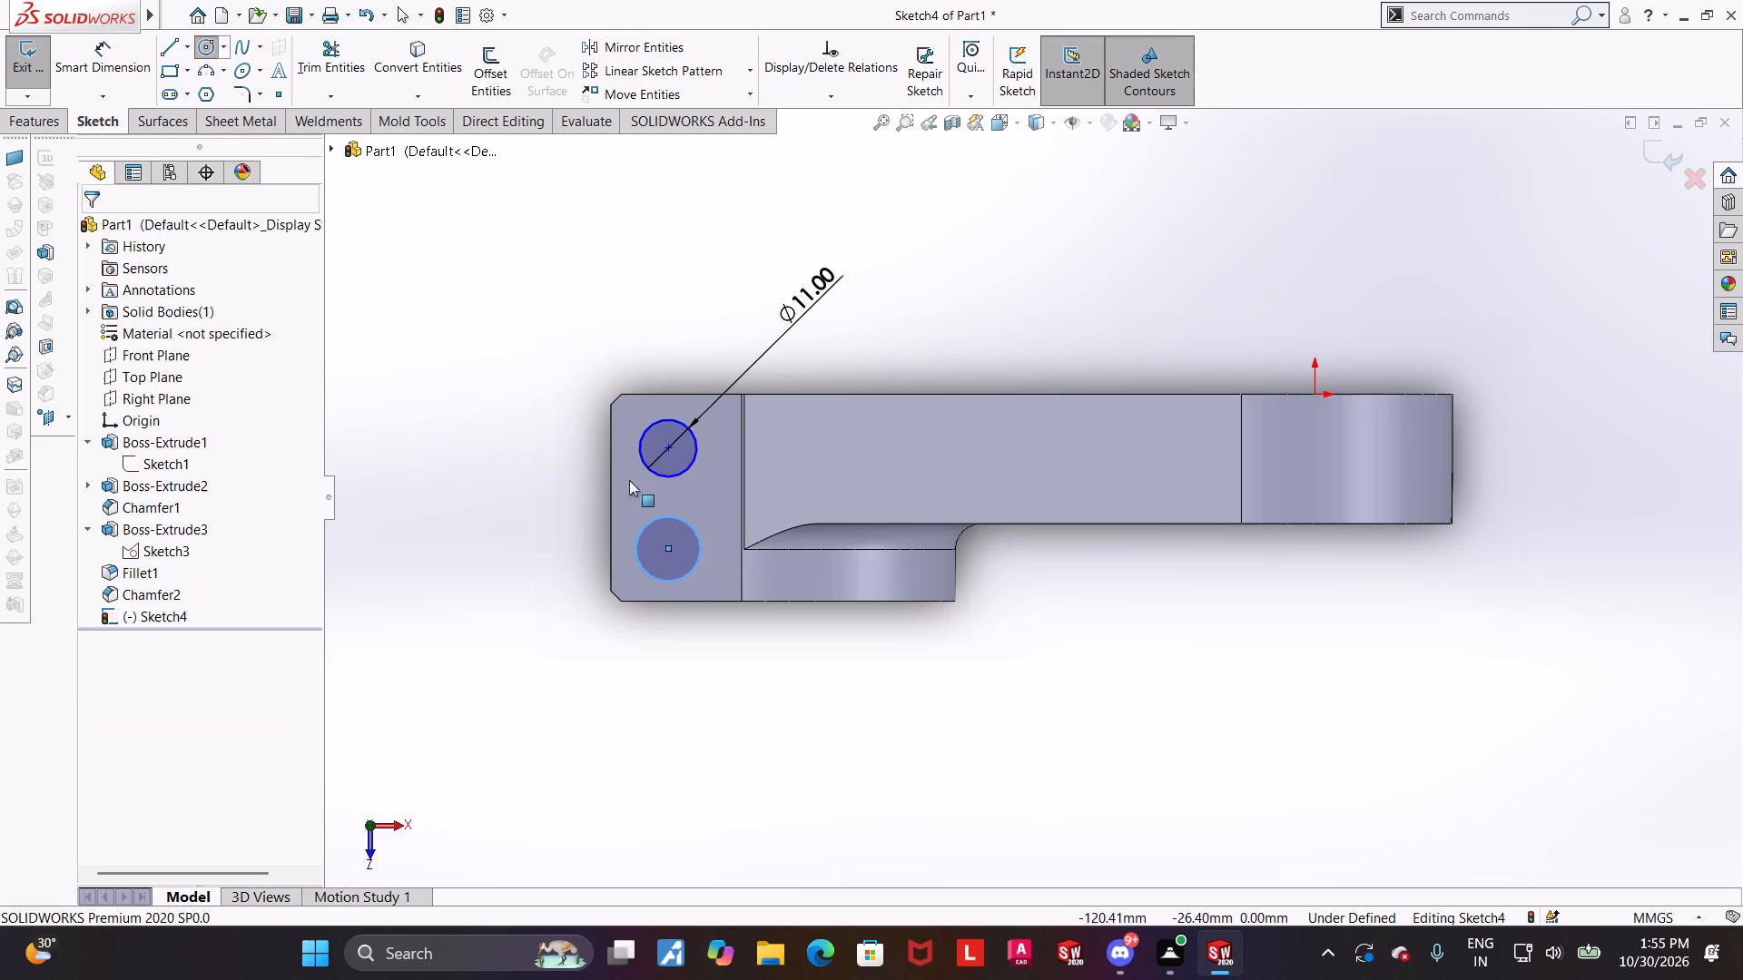
{"action": "left_click", "coordinate": [88, 62]}
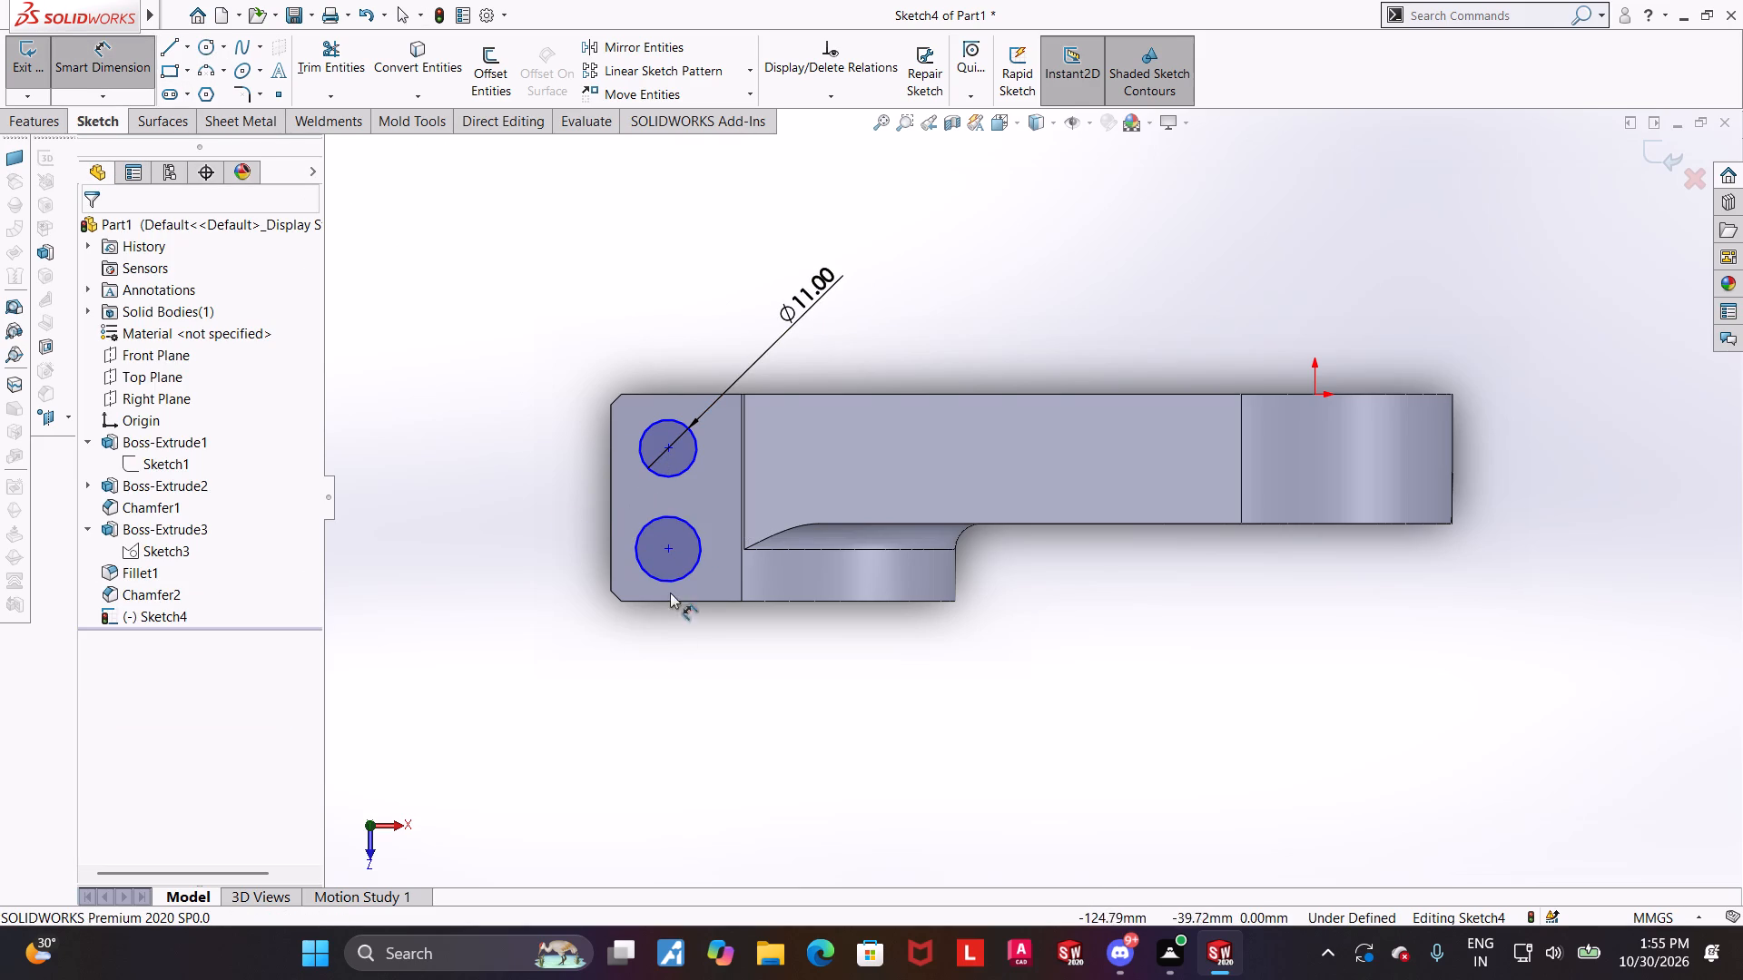
{"action": "left_click", "coordinate": [683, 579]}
{"action": "left_click", "coordinate": [763, 662]}
{"action": "type", "text": "8,"}
{"action": "key", "text": "BackSpace"}
{"action": "type", "text": ".5"}
{"action": "key", "text": "Return"}
{"action": "key", "text": "Escape"}
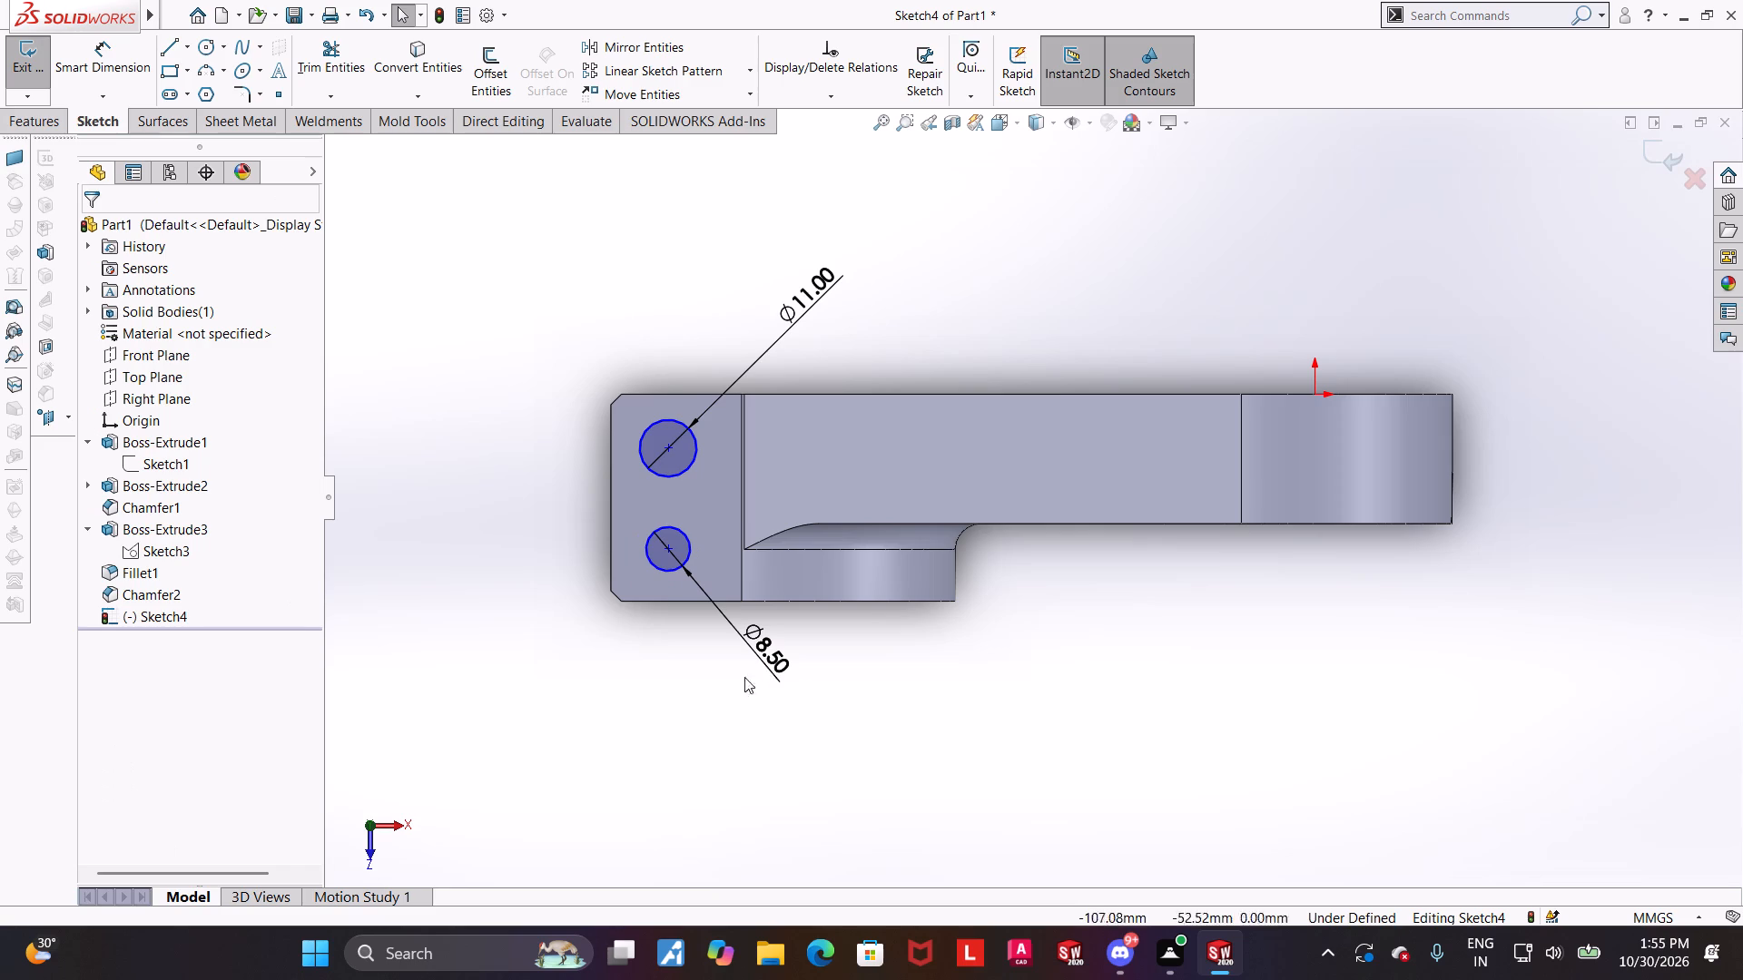
Locate the front circle's centre 10 mm from the tab's front edge and 11 mm from its free end edge.
{"action": "left_click", "coordinate": [97, 64]}
{"action": "left_click", "coordinate": [669, 553]}
{"action": "left_click", "coordinate": [665, 603]}
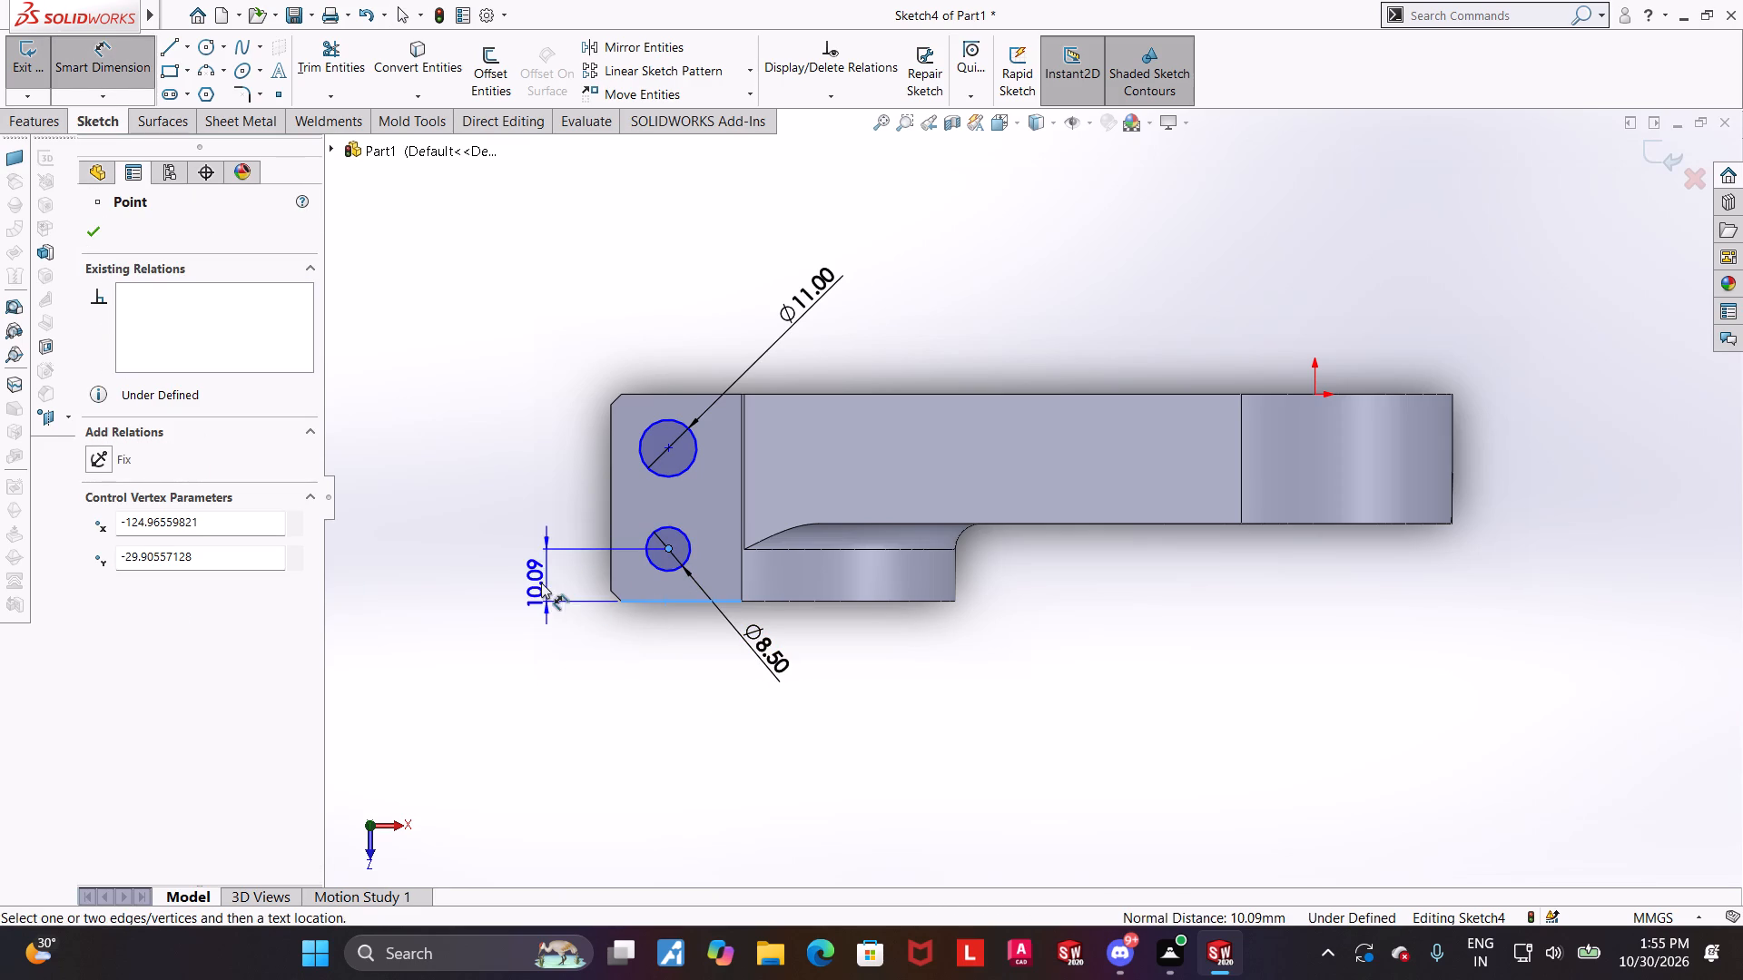
{"action": "left_click", "coordinate": [541, 583]}
{"action": "key", "text": "1"}
{"action": "key", "text": "0"}
{"action": "key", "text": "Return"}
{"action": "key", "text": "Escape"}
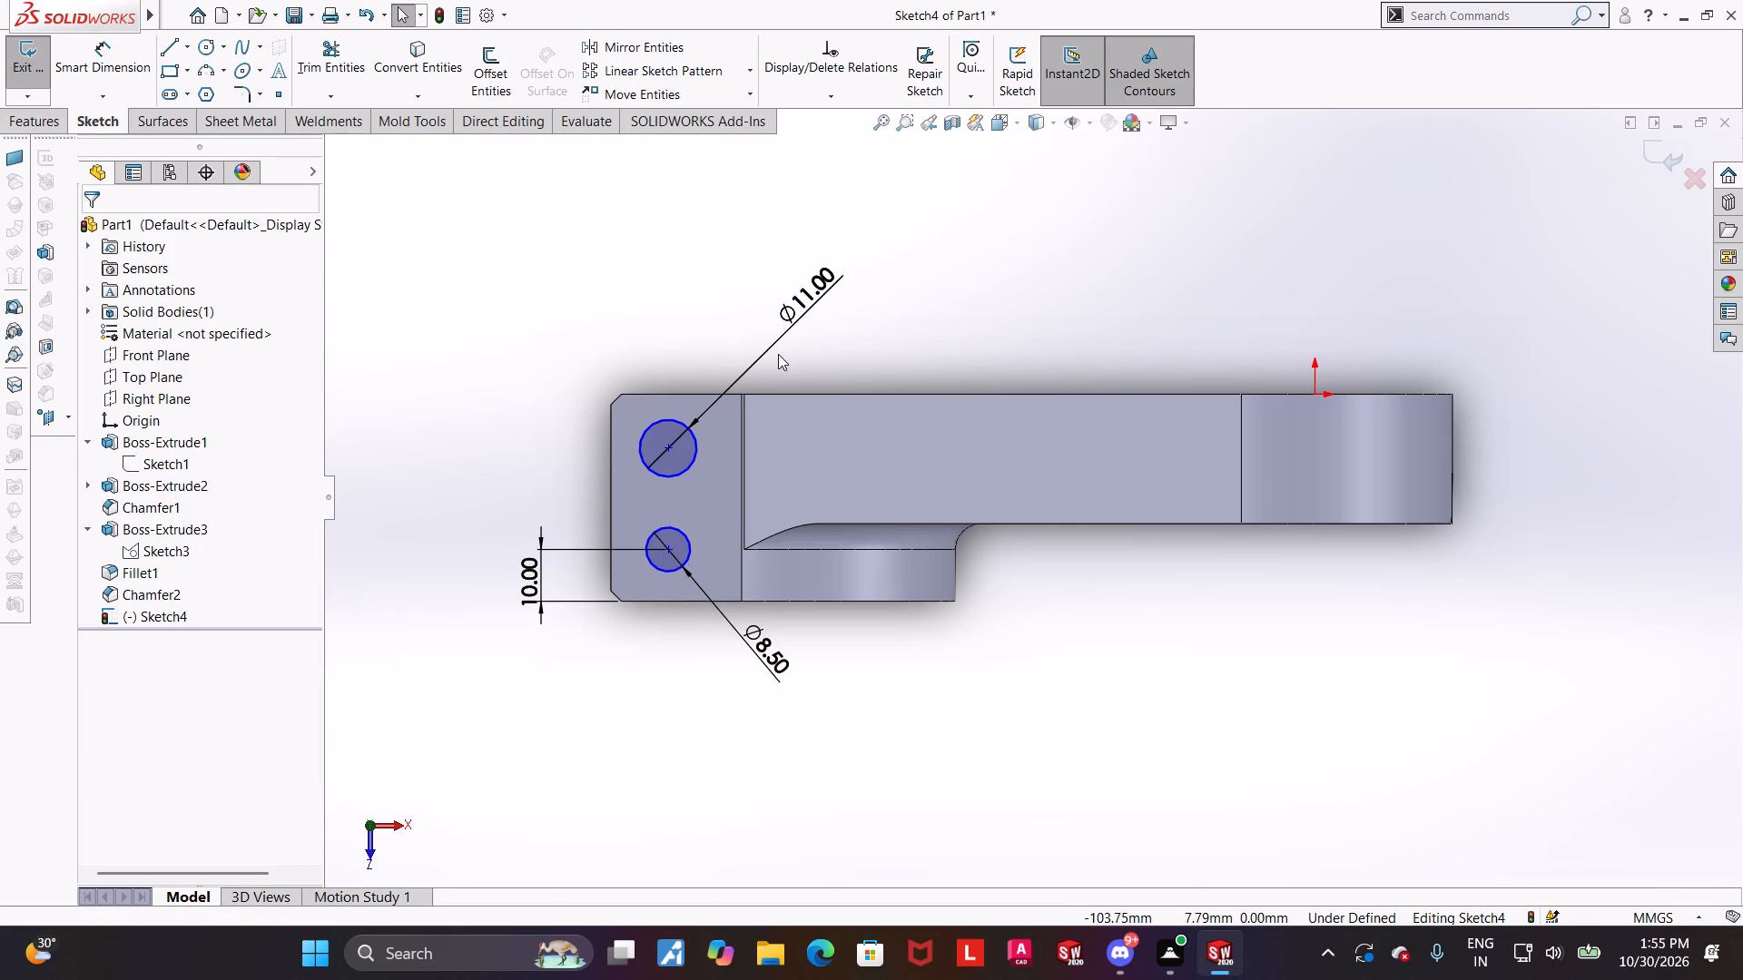
{"action": "left_click", "coordinate": [101, 65]}
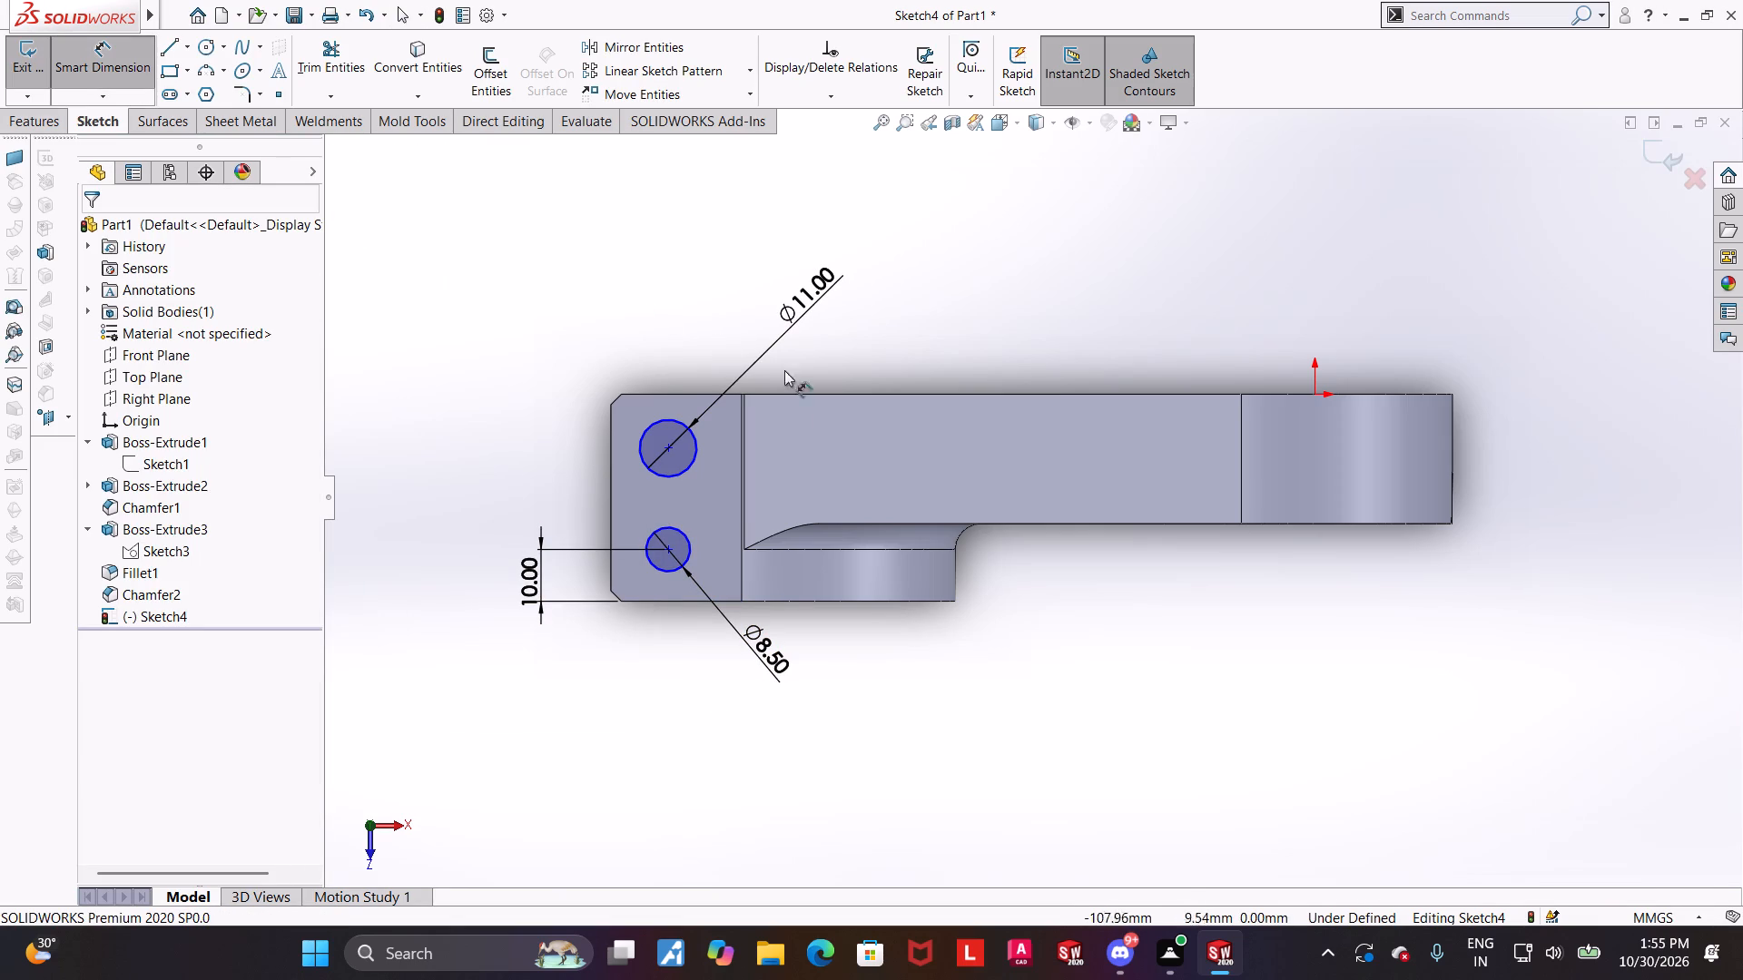
{"action": "left_click", "coordinate": [668, 548]}
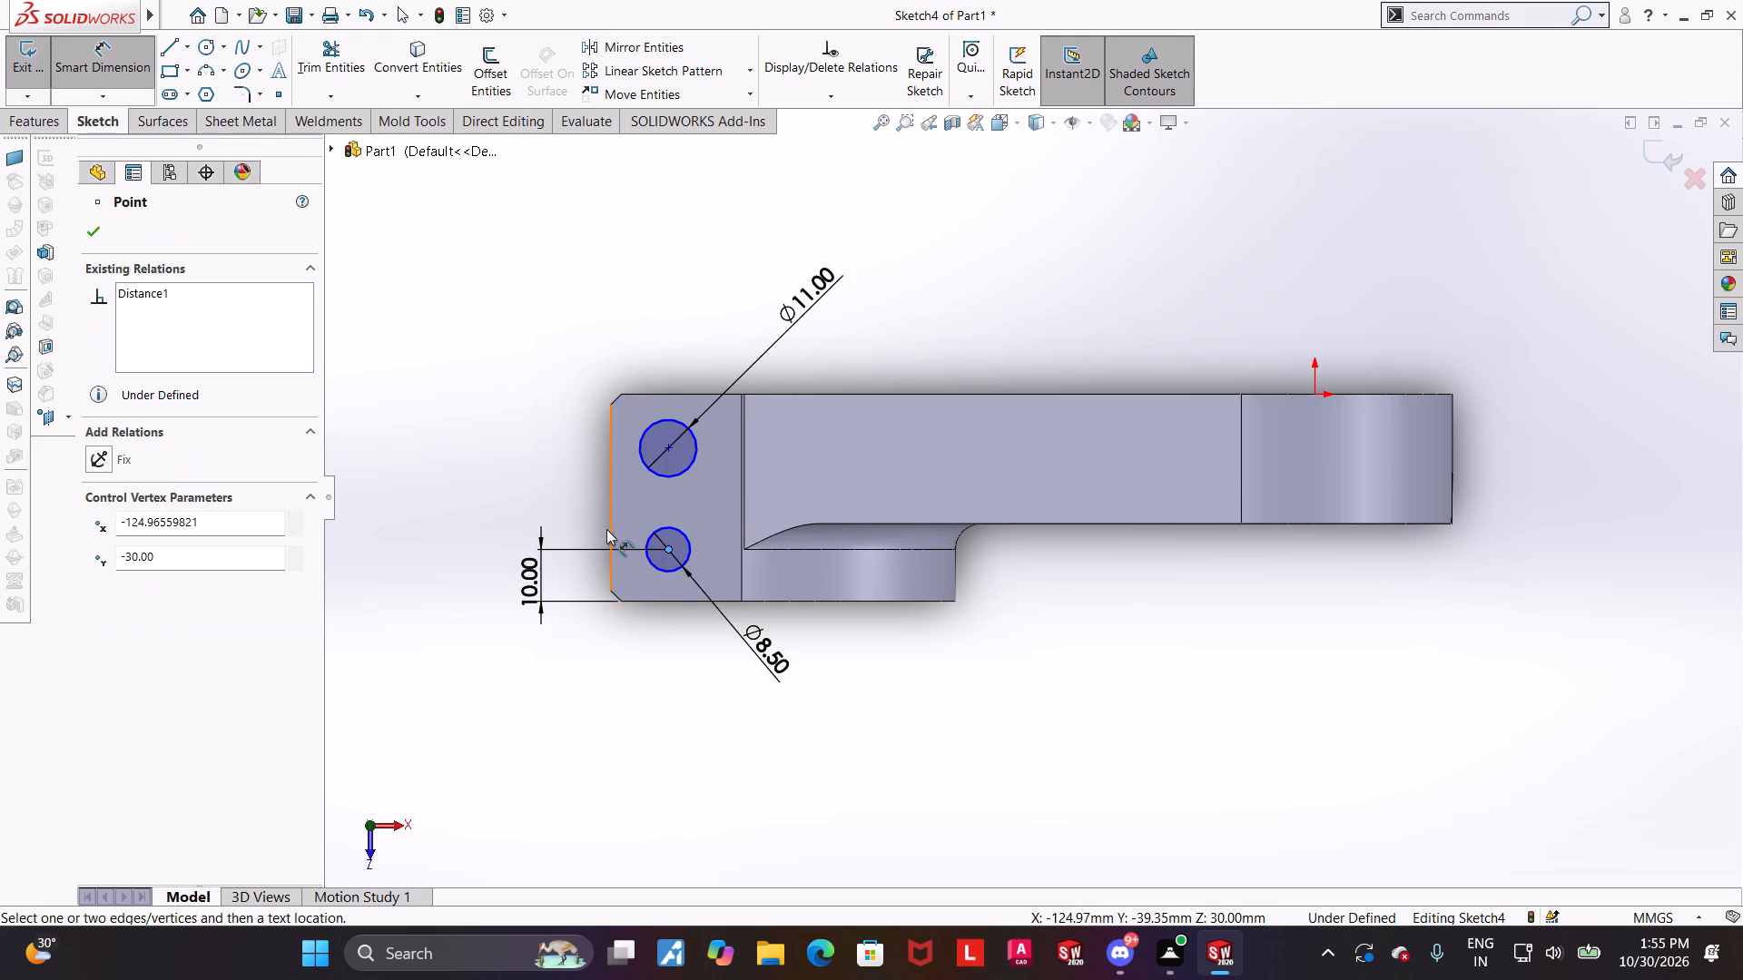
{"action": "left_click", "coordinate": [610, 530]}
{"action": "left_click", "coordinate": [618, 670]}
{"action": "type", "text": "11"}
{"action": "key", "text": "Return"}
{"action": "key", "text": "Escape"}
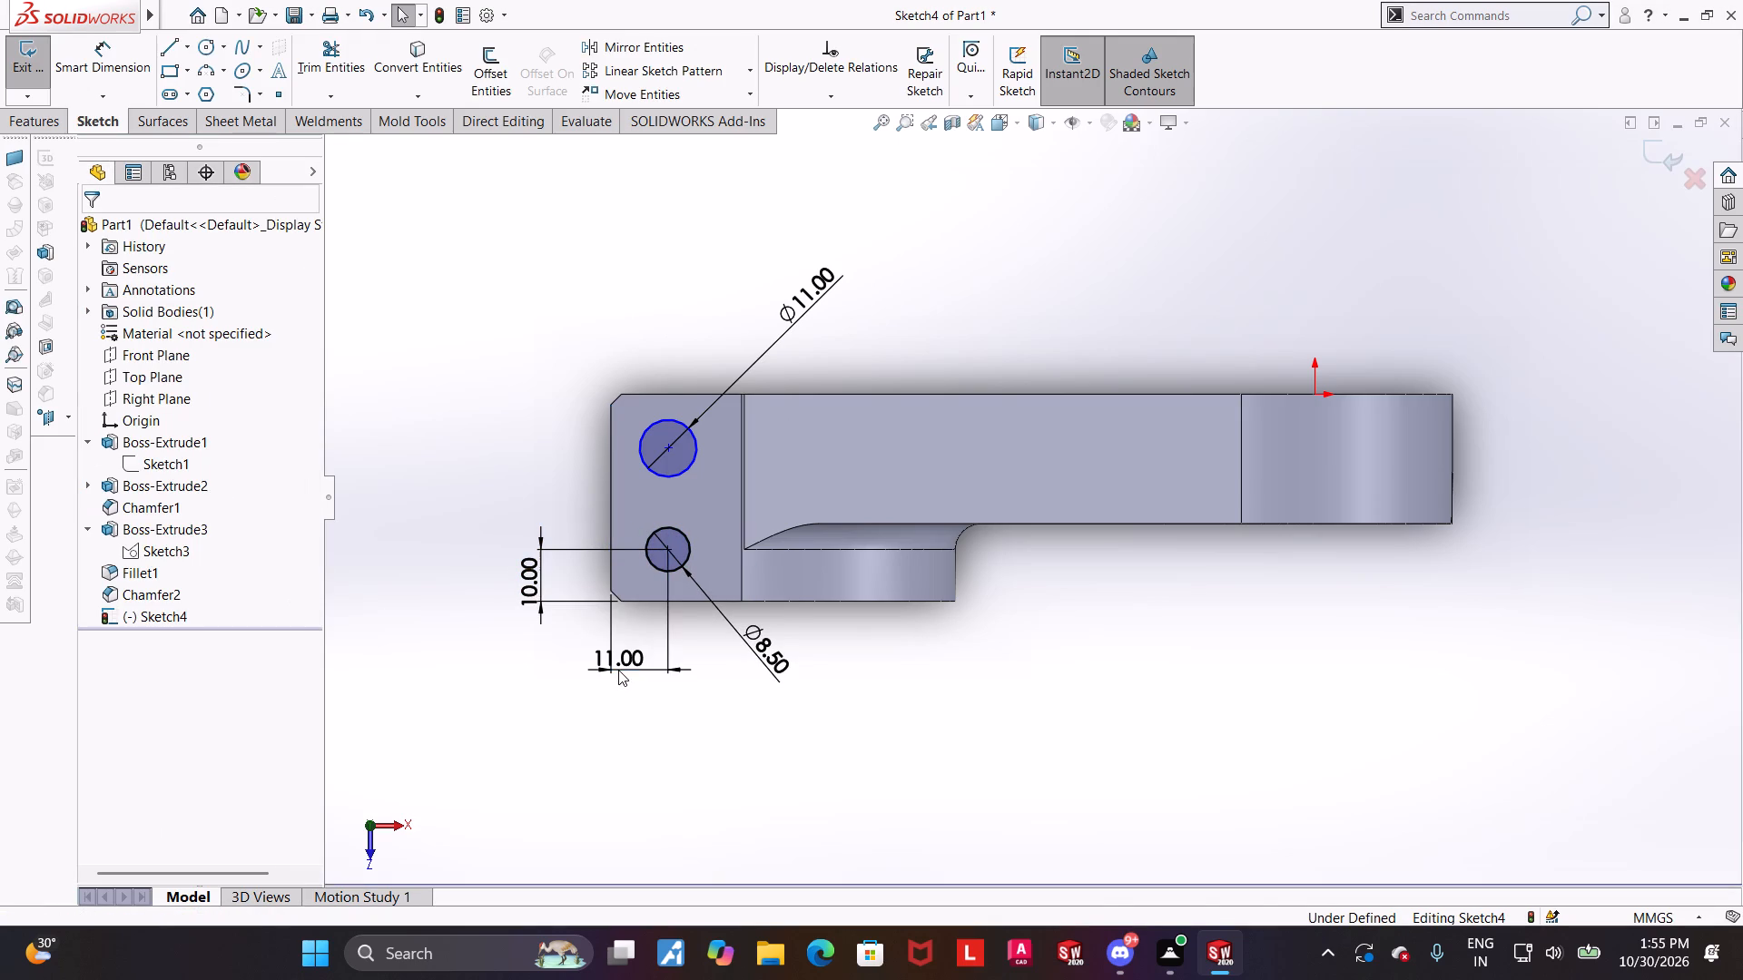
{"action": "left_click", "coordinate": [980, 734]}
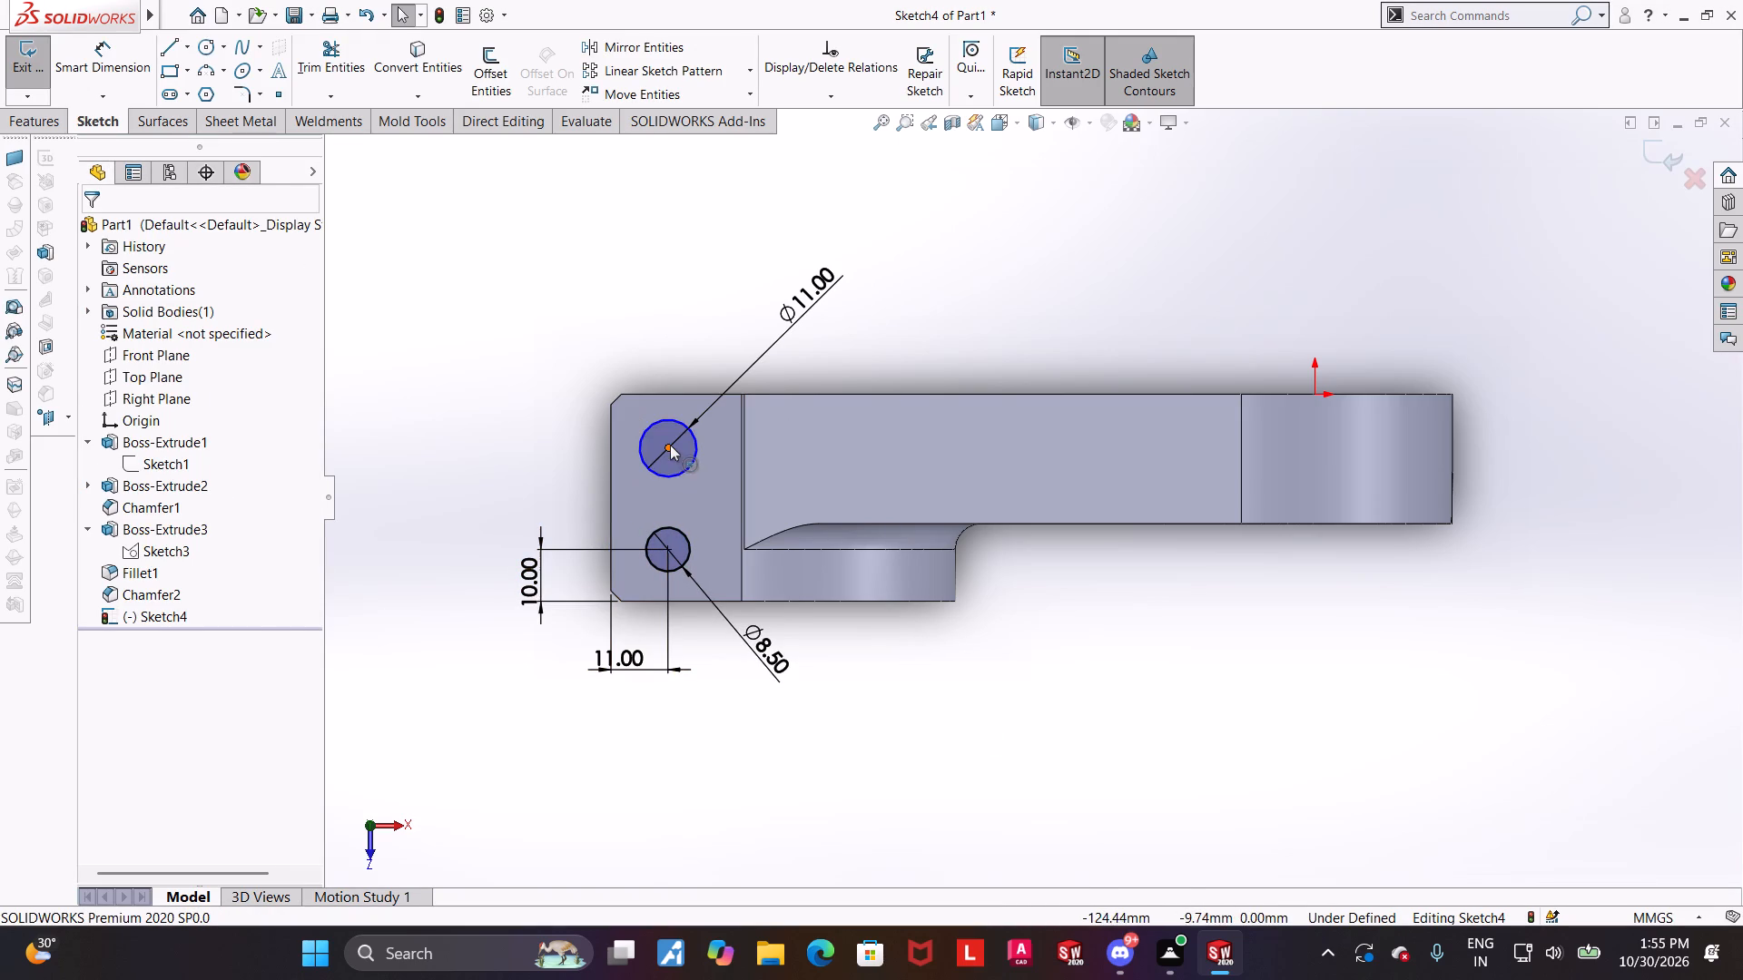
Add a Vertical relation between the centres of the two circles on the tab face.
{"action": "left_click", "coordinate": [670, 445]}
{"action": "left_click", "coordinate": [670, 546], "text": "ctrl"}
{"action": "left_click", "coordinate": [97, 578]}
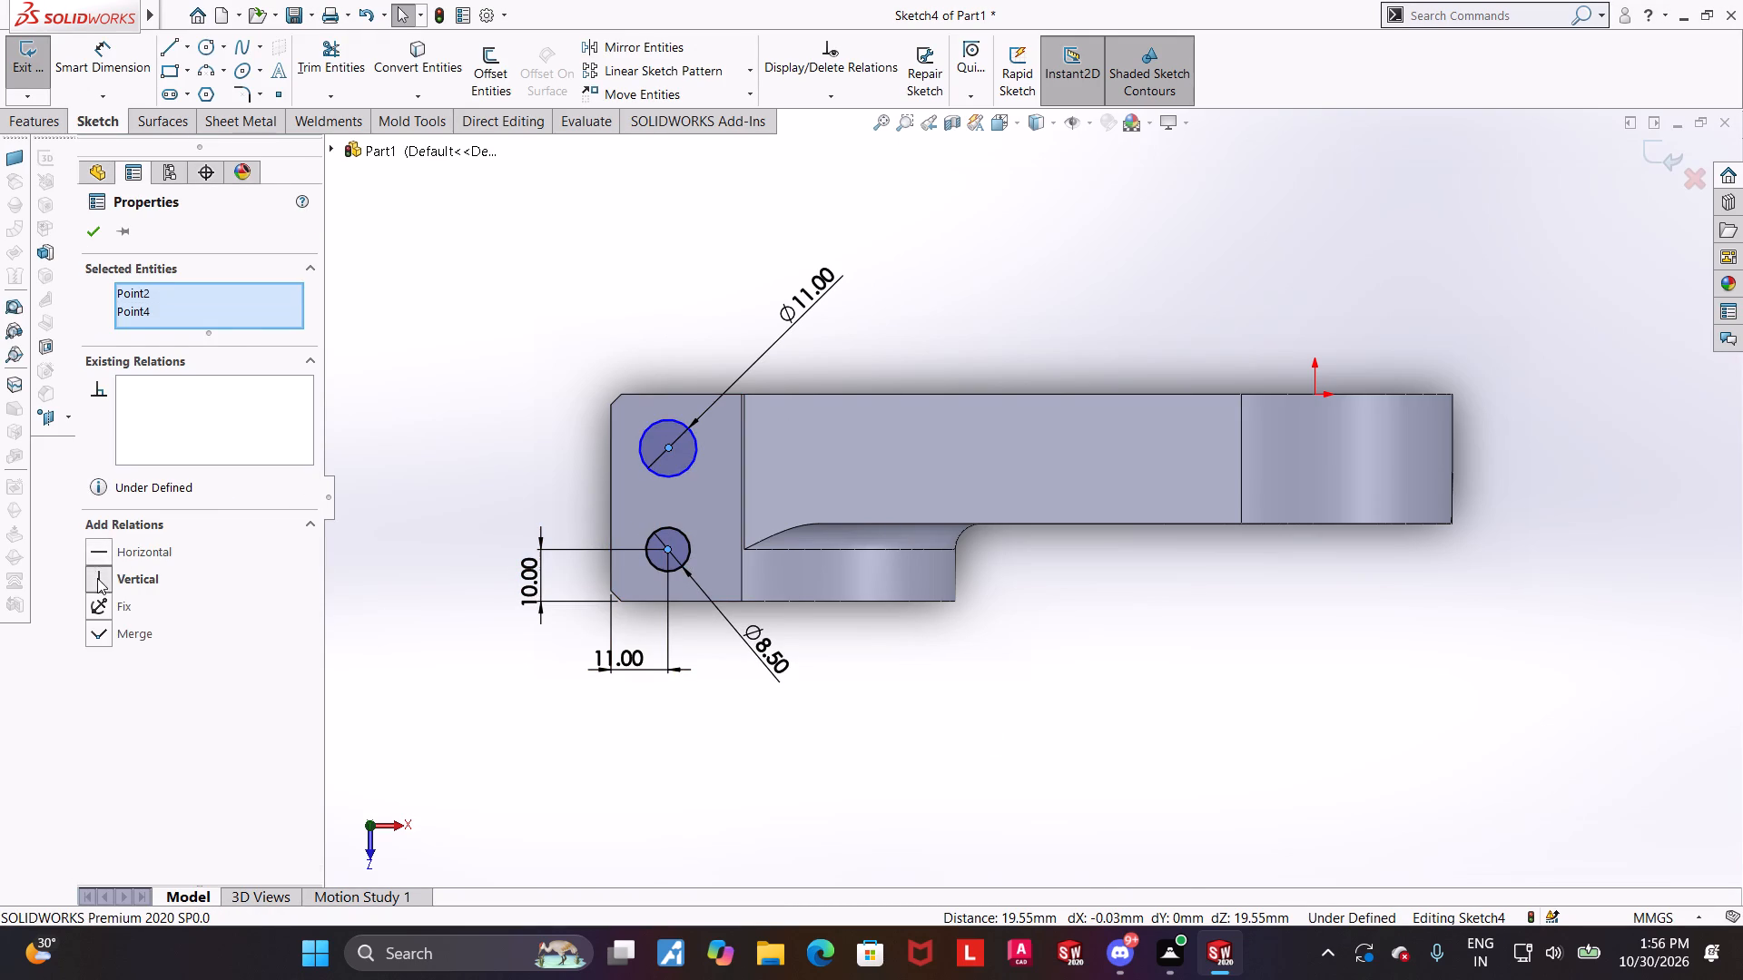
{"action": "left_click", "coordinate": [1098, 642]}
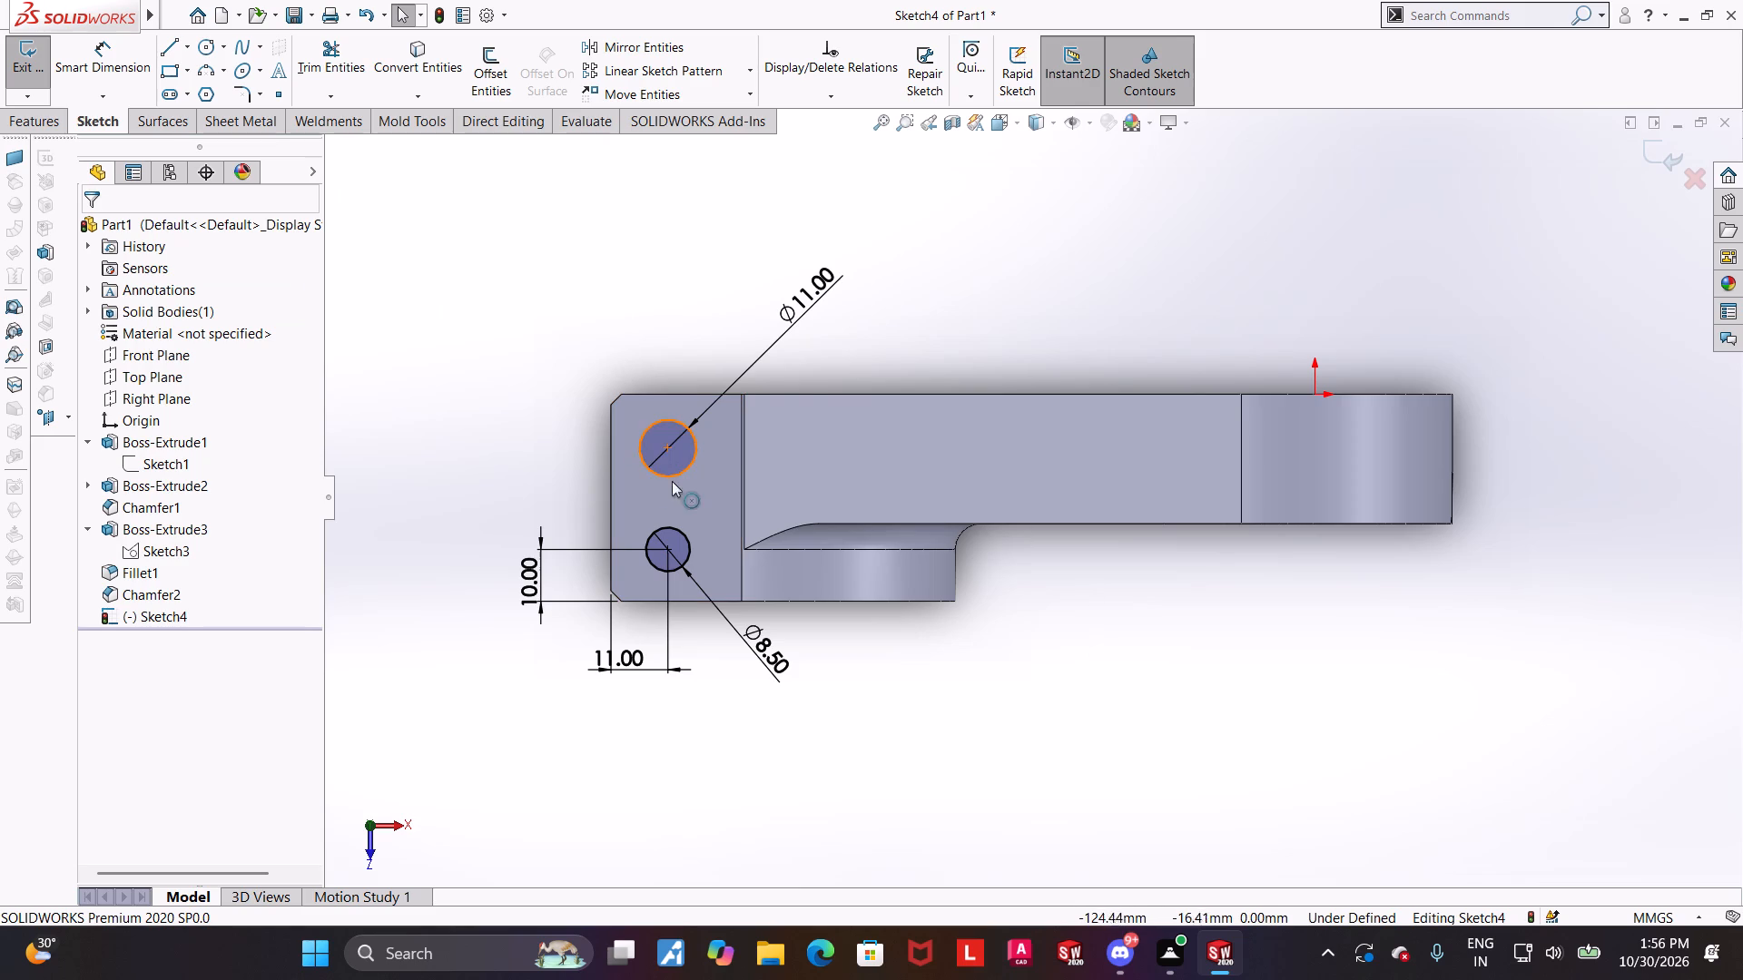
{"action": "left_click", "coordinate": [666, 451]}
{"action": "left_click", "coordinate": [669, 549], "text": "ctrl"}
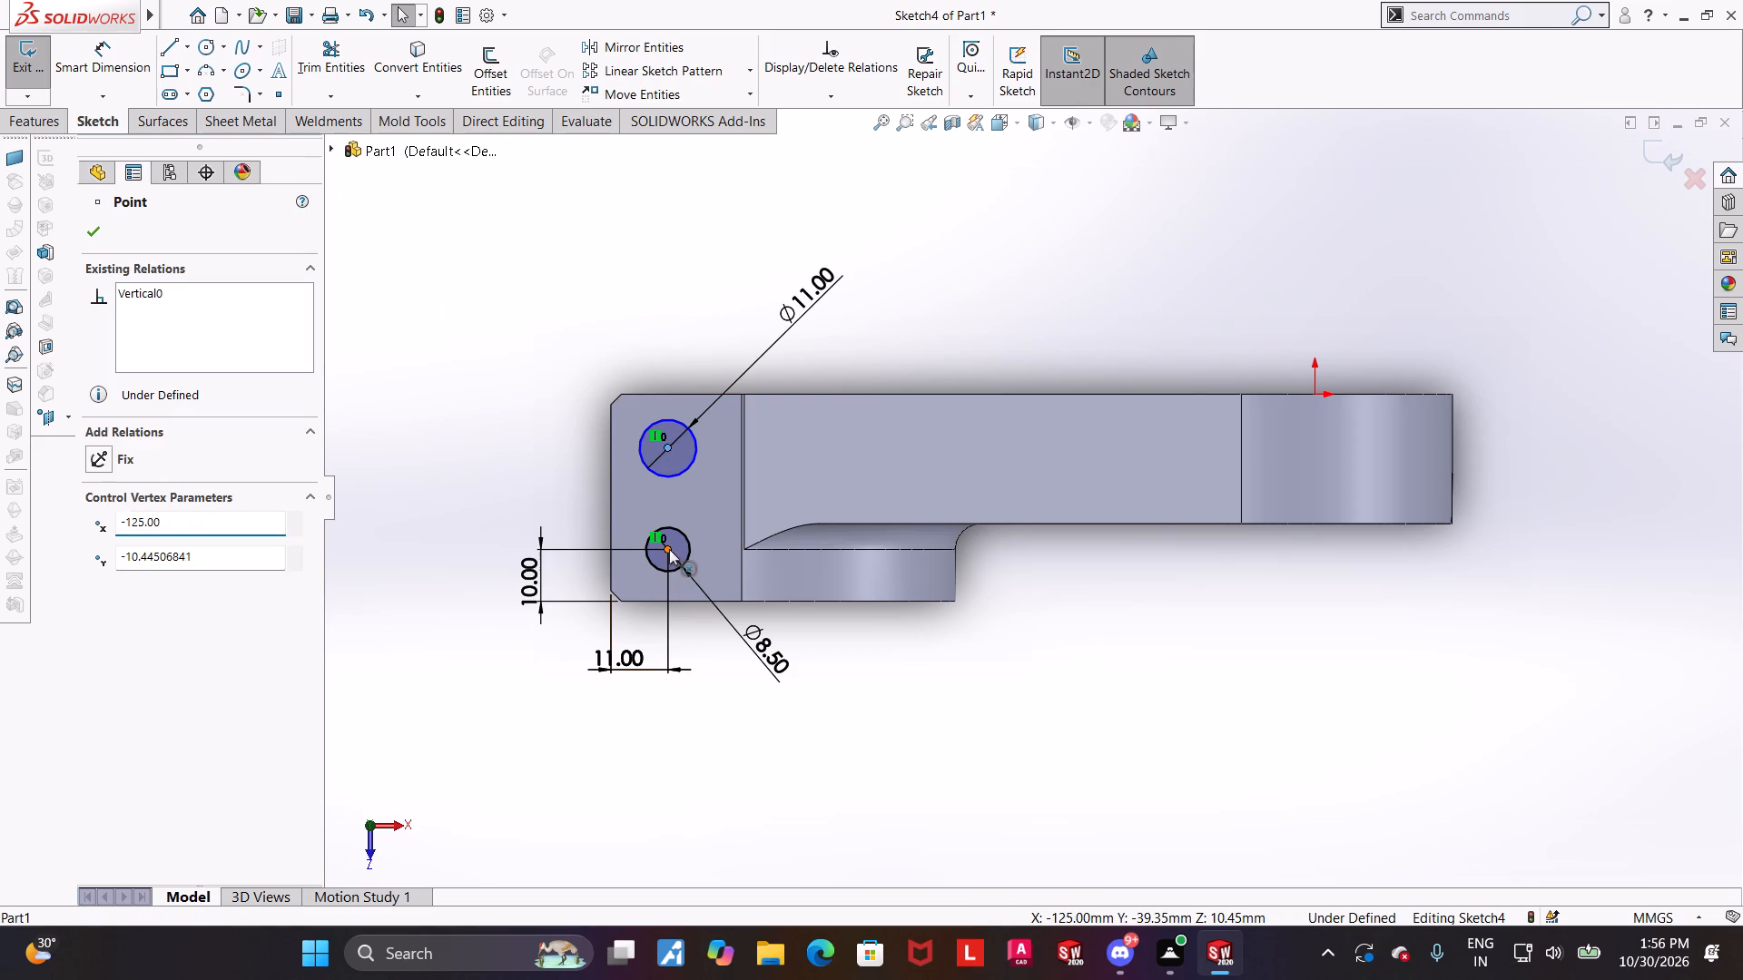
{"action": "left_click", "coordinate": [150, 578]}
{"action": "left_click", "coordinate": [94, 580]}
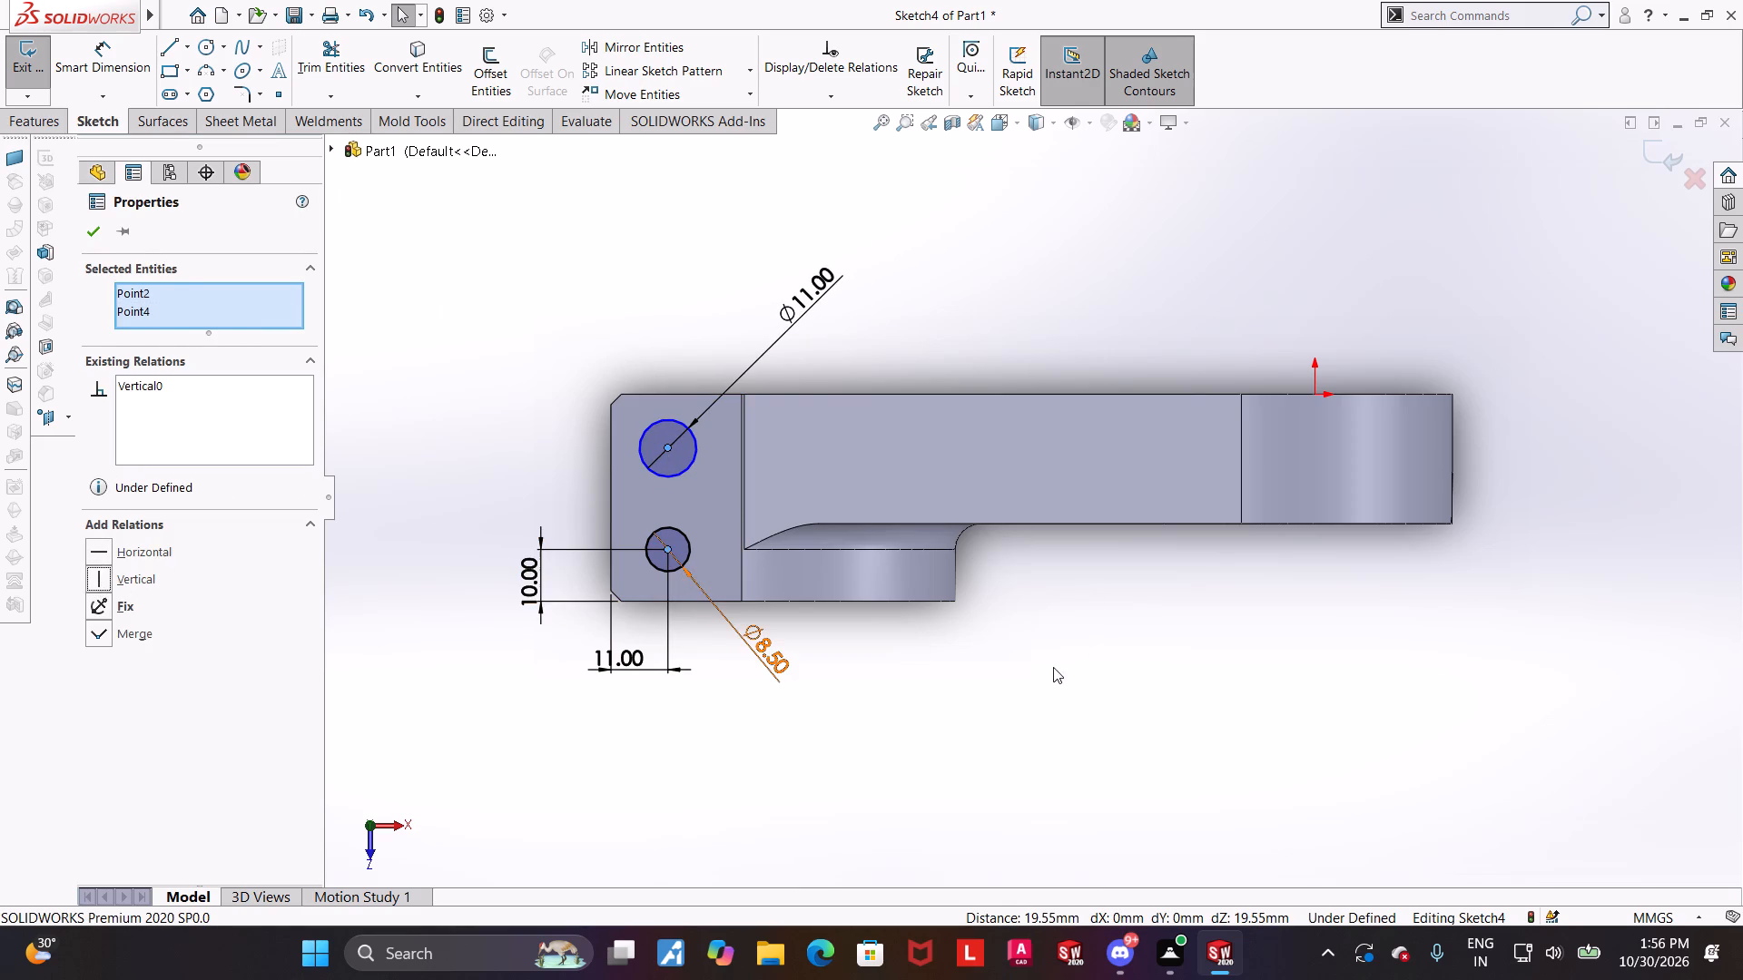
{"action": "left_click", "coordinate": [1053, 667]}
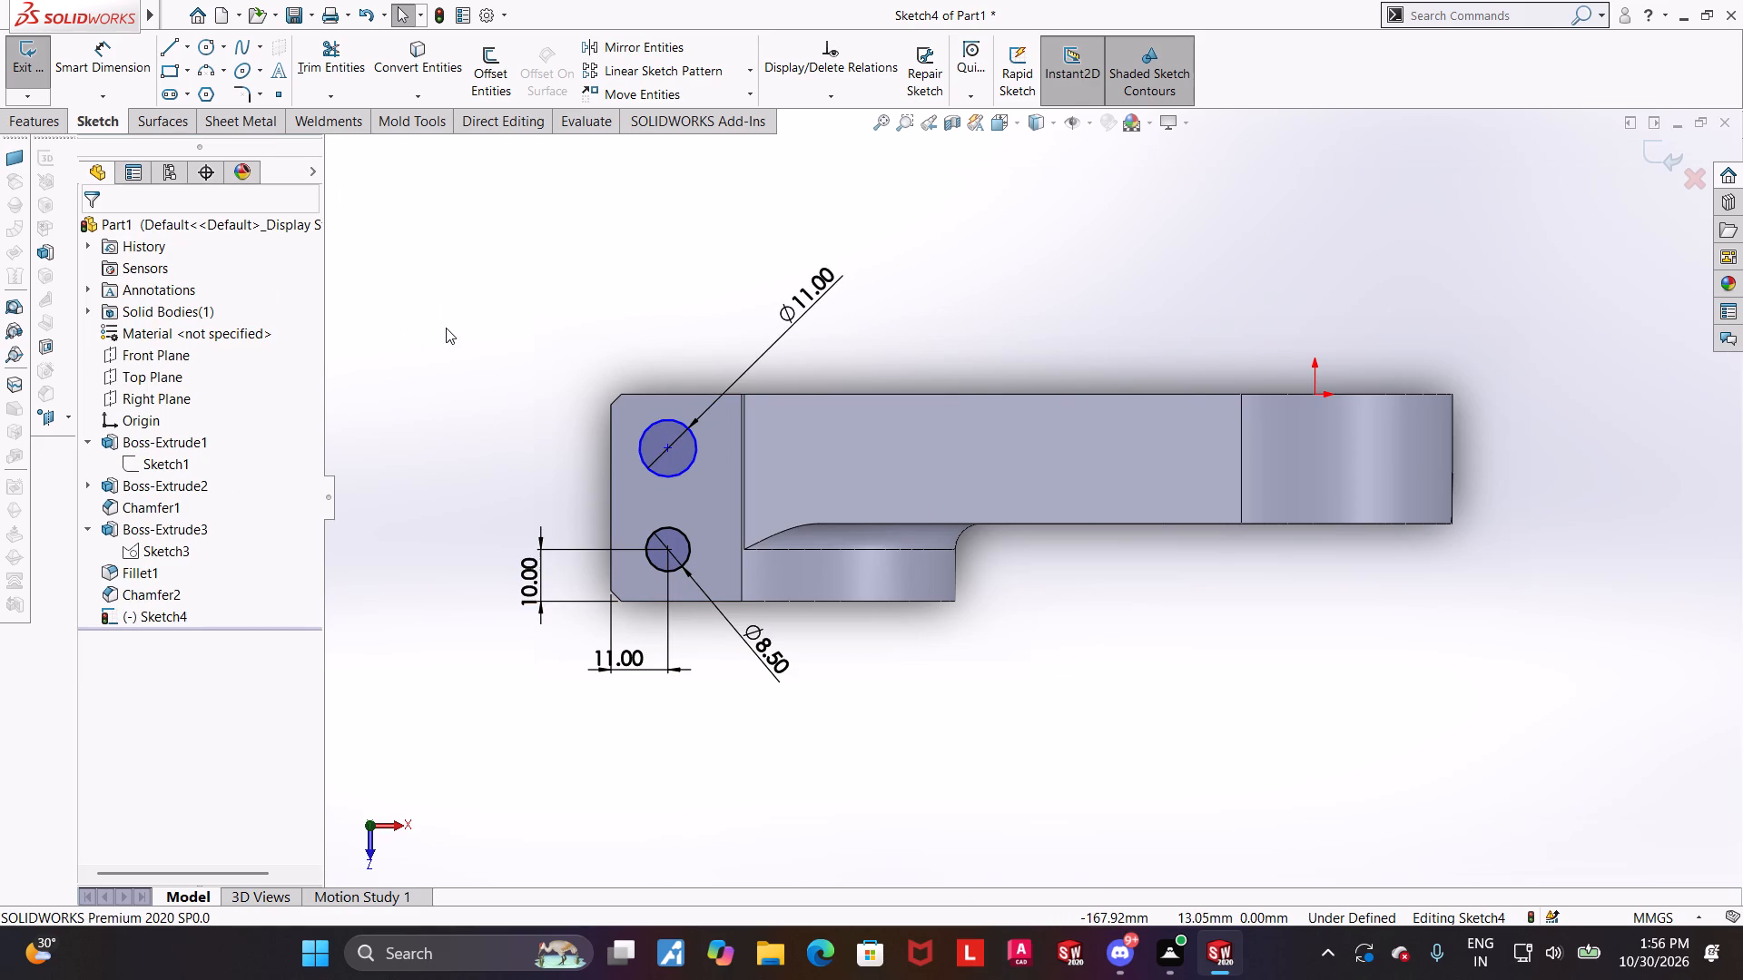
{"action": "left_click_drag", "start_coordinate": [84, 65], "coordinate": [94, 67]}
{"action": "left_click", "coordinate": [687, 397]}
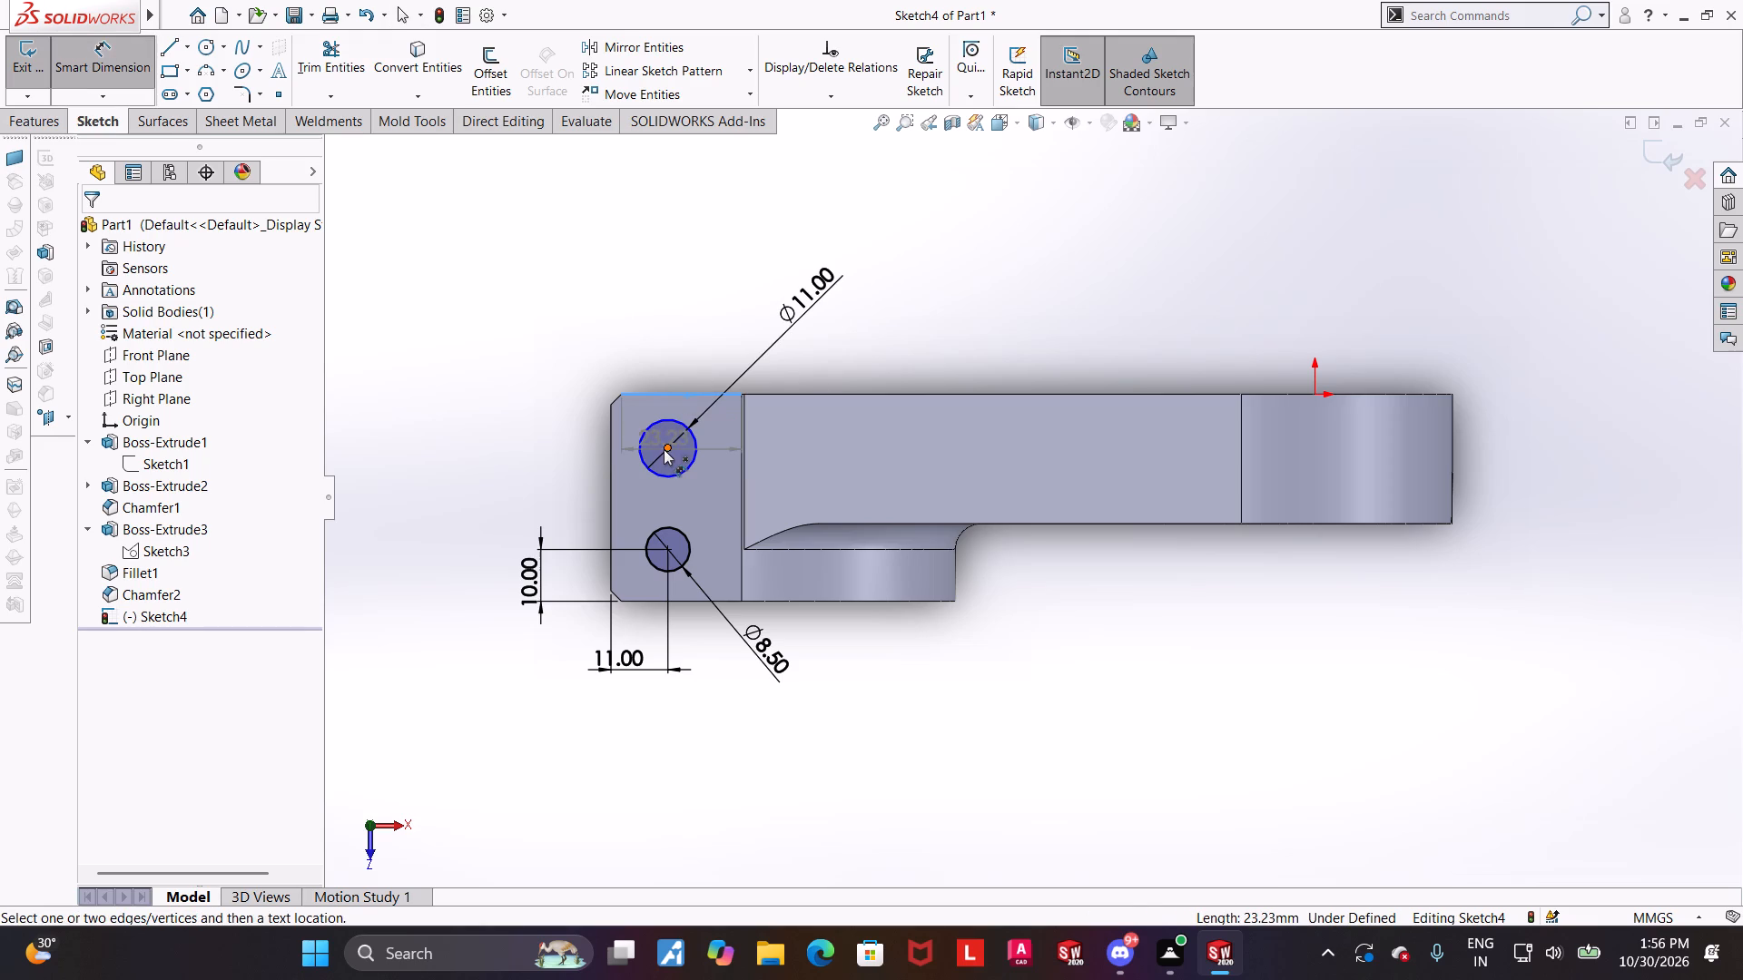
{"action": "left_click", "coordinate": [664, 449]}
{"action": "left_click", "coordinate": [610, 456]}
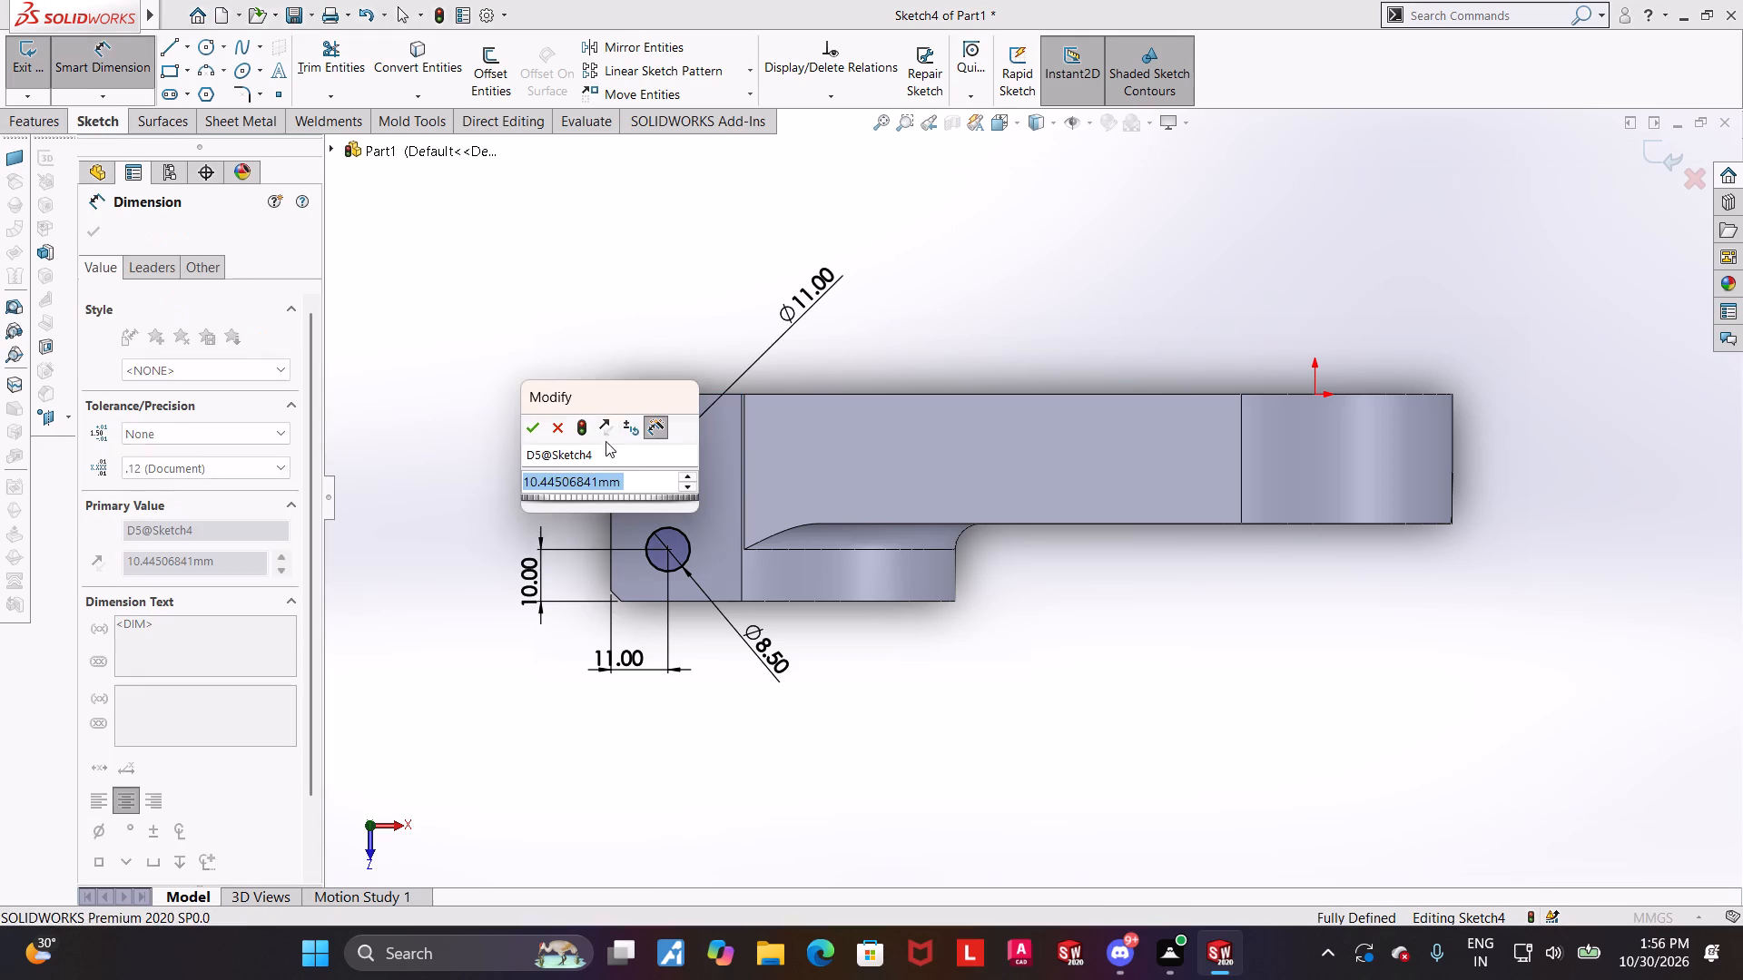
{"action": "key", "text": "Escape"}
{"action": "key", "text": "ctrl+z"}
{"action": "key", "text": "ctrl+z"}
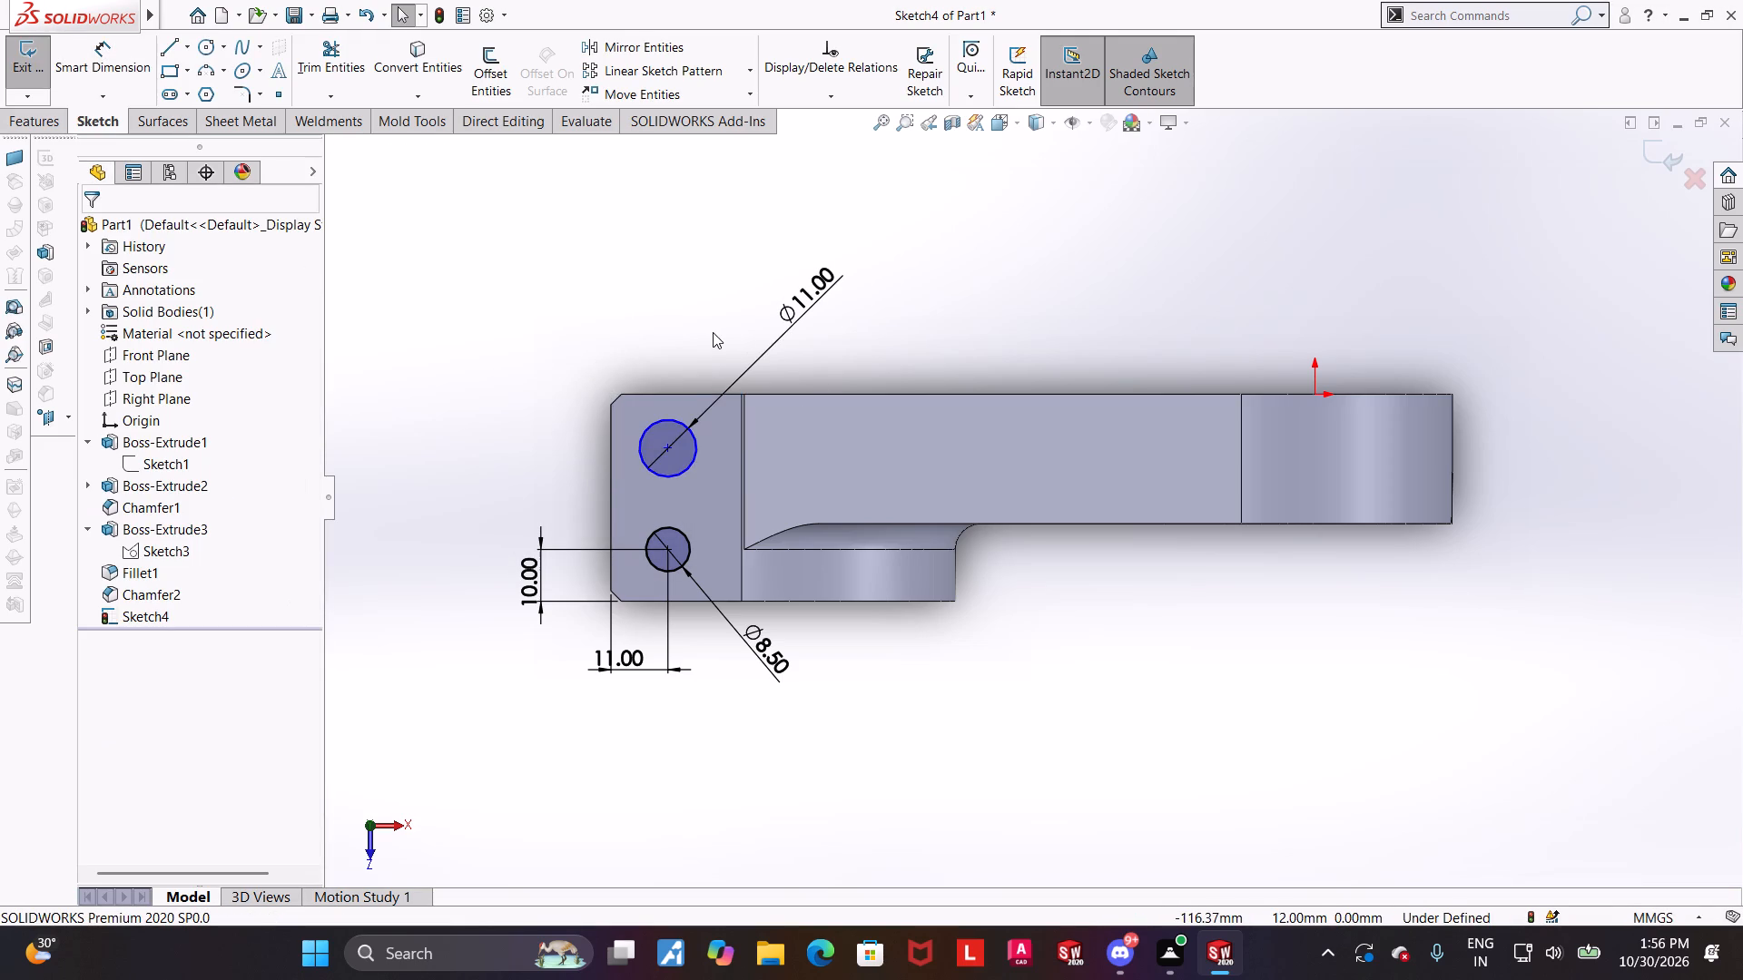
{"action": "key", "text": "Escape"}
Locate the rear circle's centre 10 mm from the tab's rear edge.
{"action": "scroll", "coordinate": [712, 363], "scroll_direction": "down", "scroll_amount": 2}
{"action": "left_click", "coordinate": [132, 55]}
{"action": "left_click", "coordinate": [657, 421]}
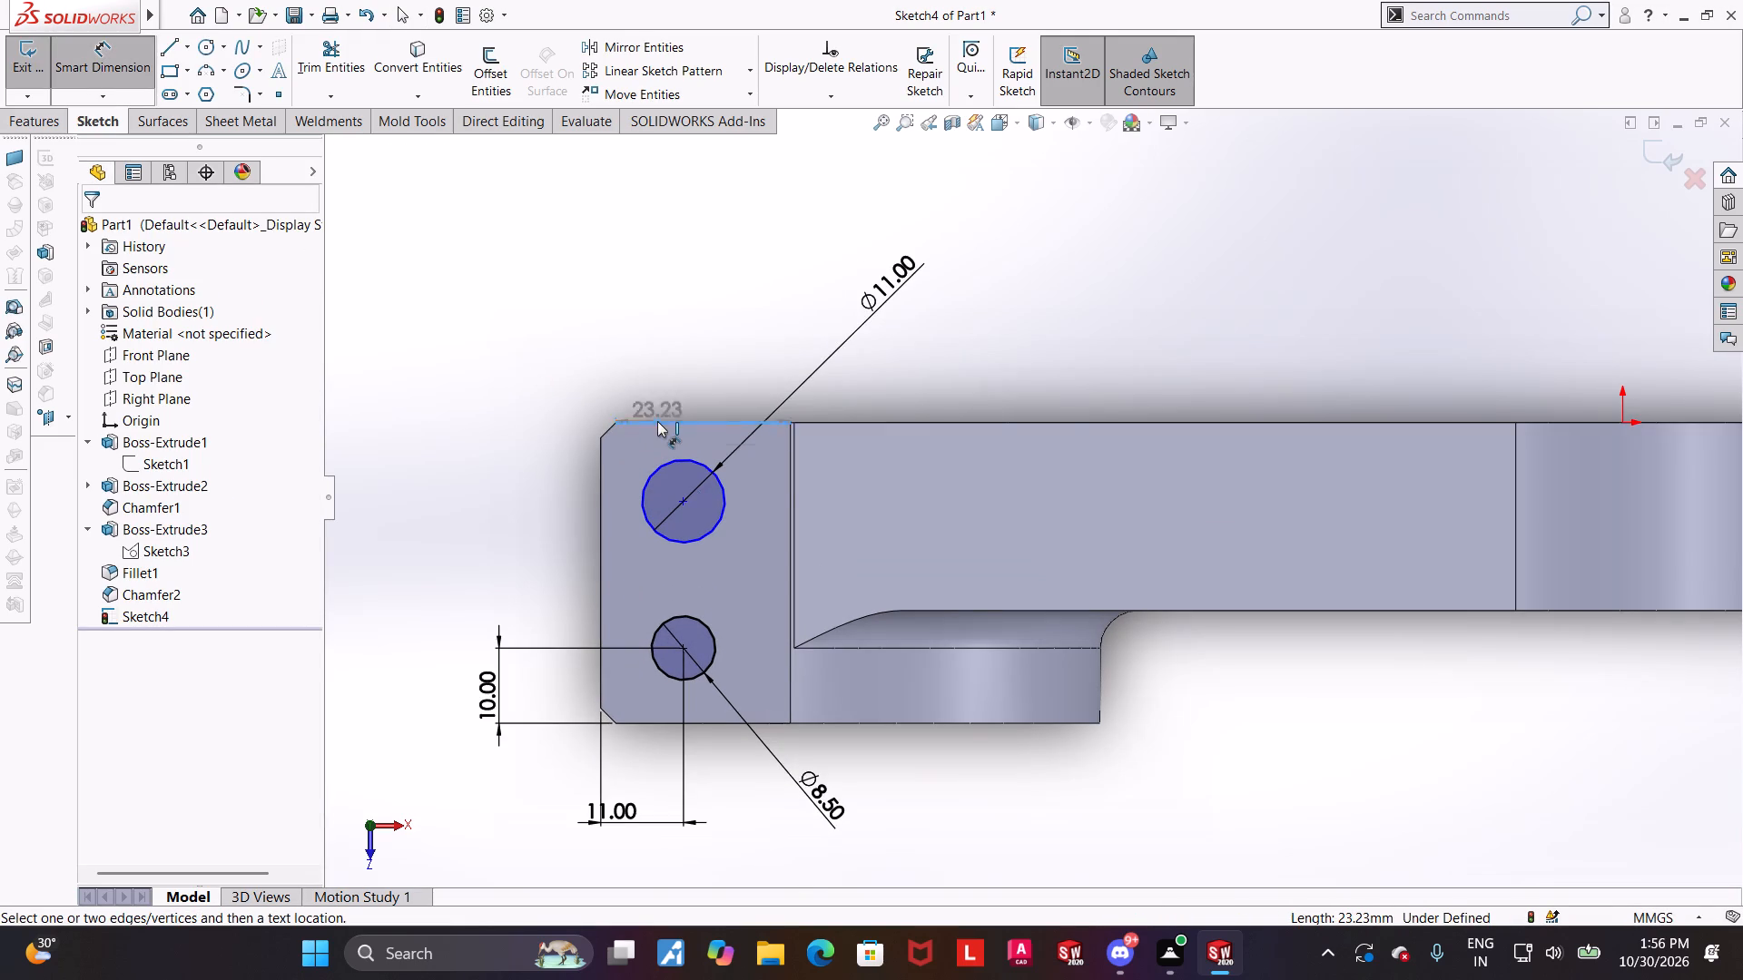
{"action": "left_click", "coordinate": [682, 500]}
{"action": "left_click", "coordinate": [556, 477]}
{"action": "type", "text": "10"}
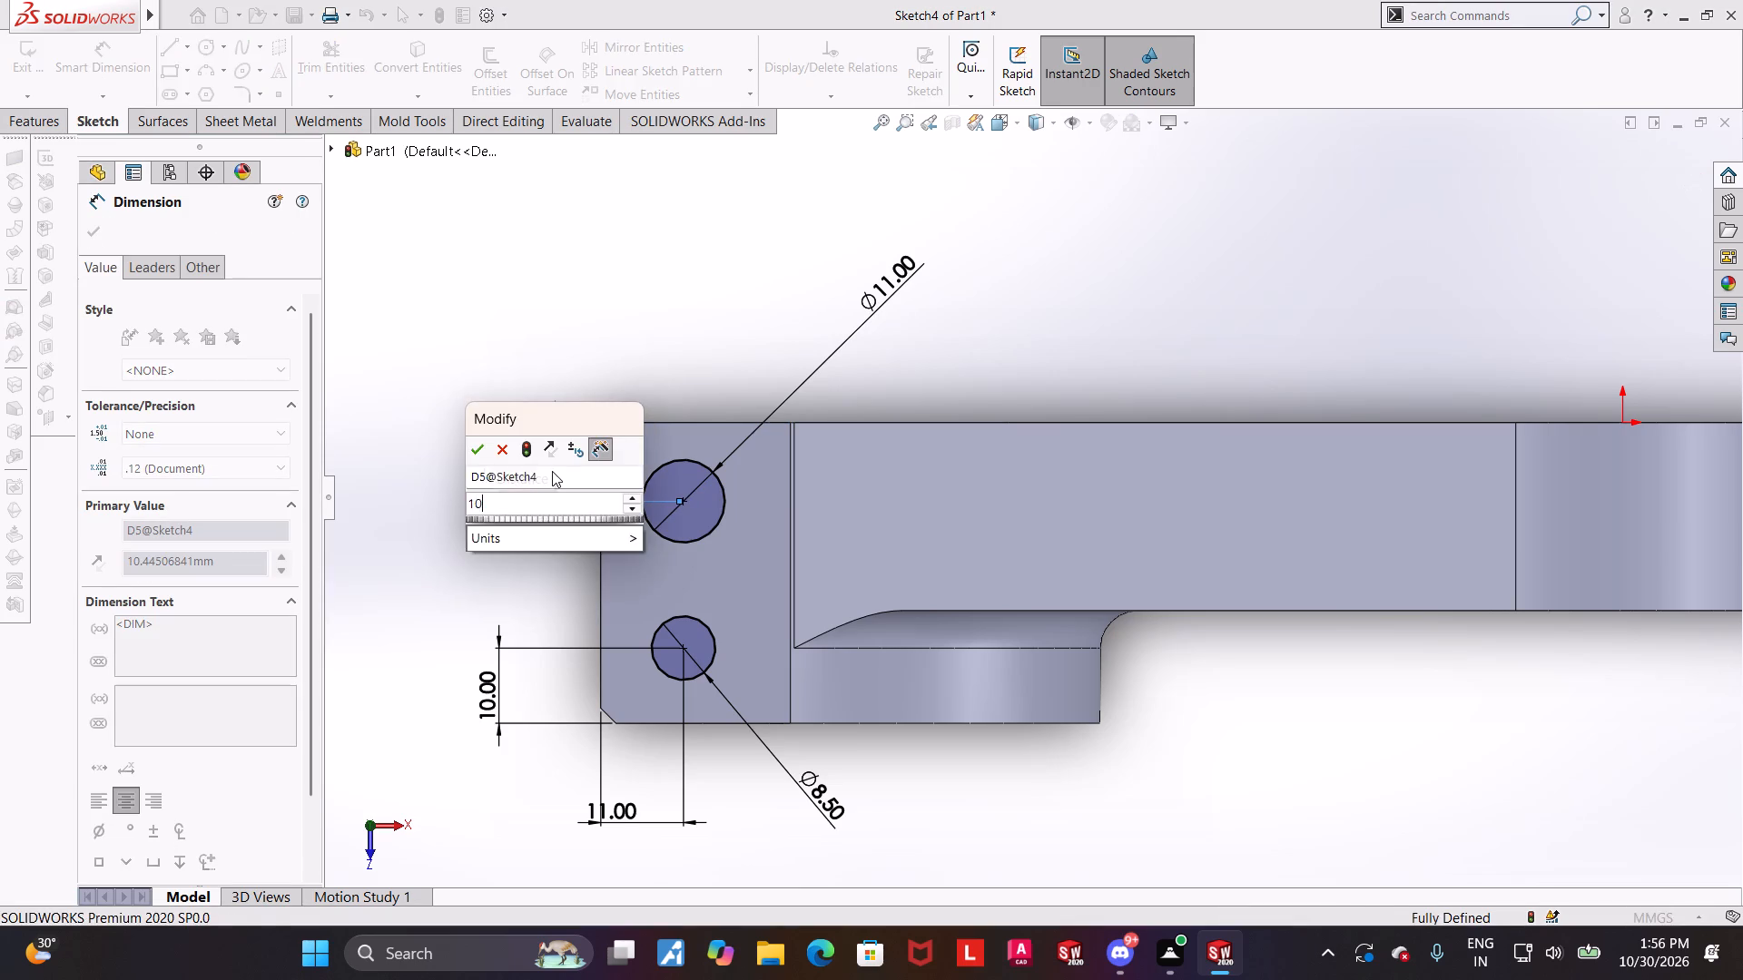
{"action": "key", "text": "Return"}
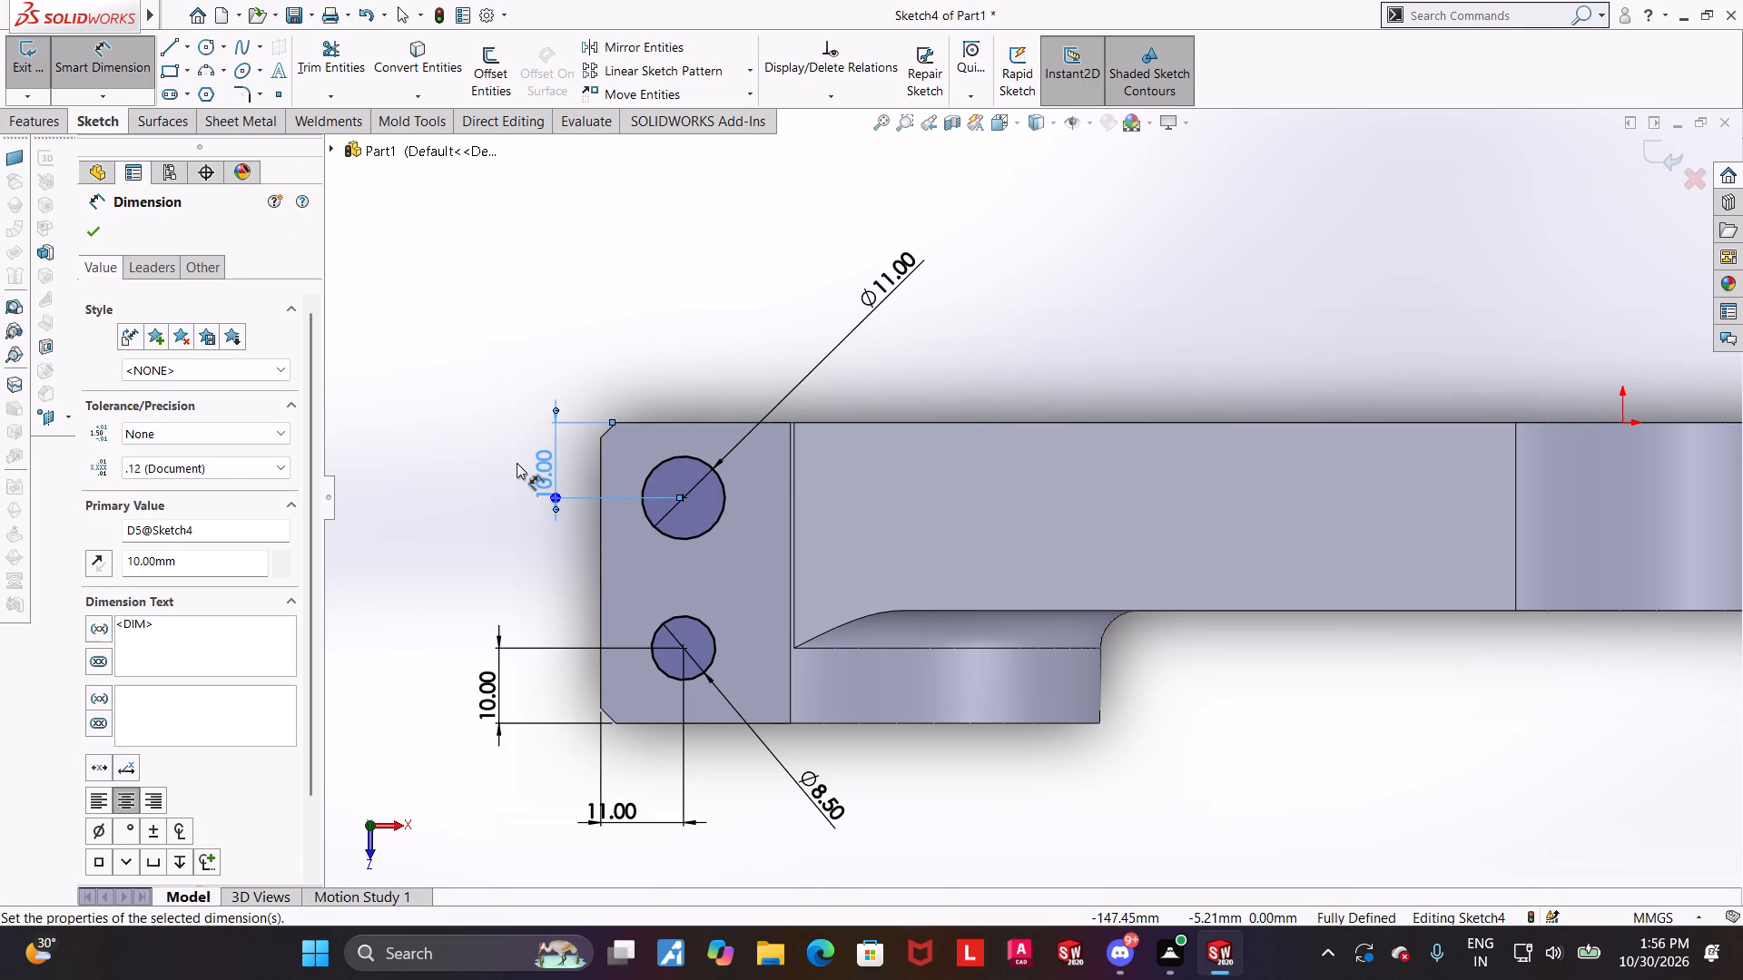
Set the rear circle's diameter to 8.5 mm, working from the top view of the sketch.
{"action": "scroll", "coordinate": [531, 526], "scroll_direction": "up", "scroll_amount": 2}
{"action": "middle_click_drag", "start_coordinate": [1020, 603], "coordinate": [1001, 451]}
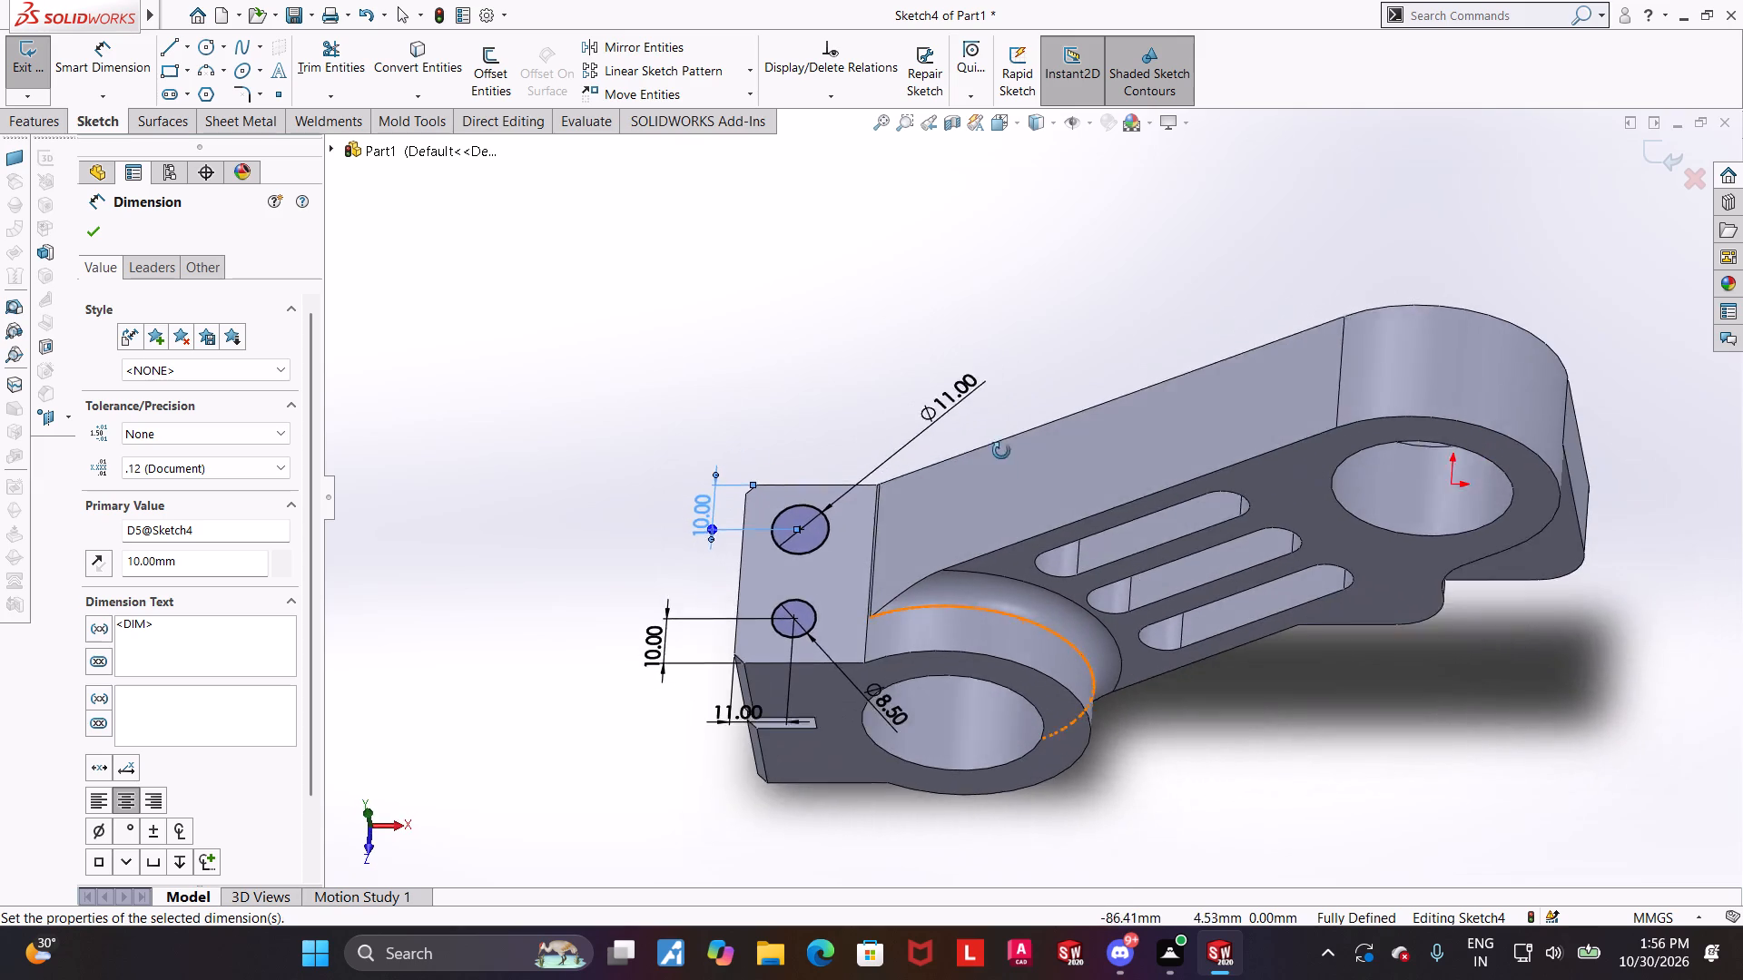
{"action": "middle_click_drag", "start_coordinate": [1001, 451], "coordinate": [988, 409]}
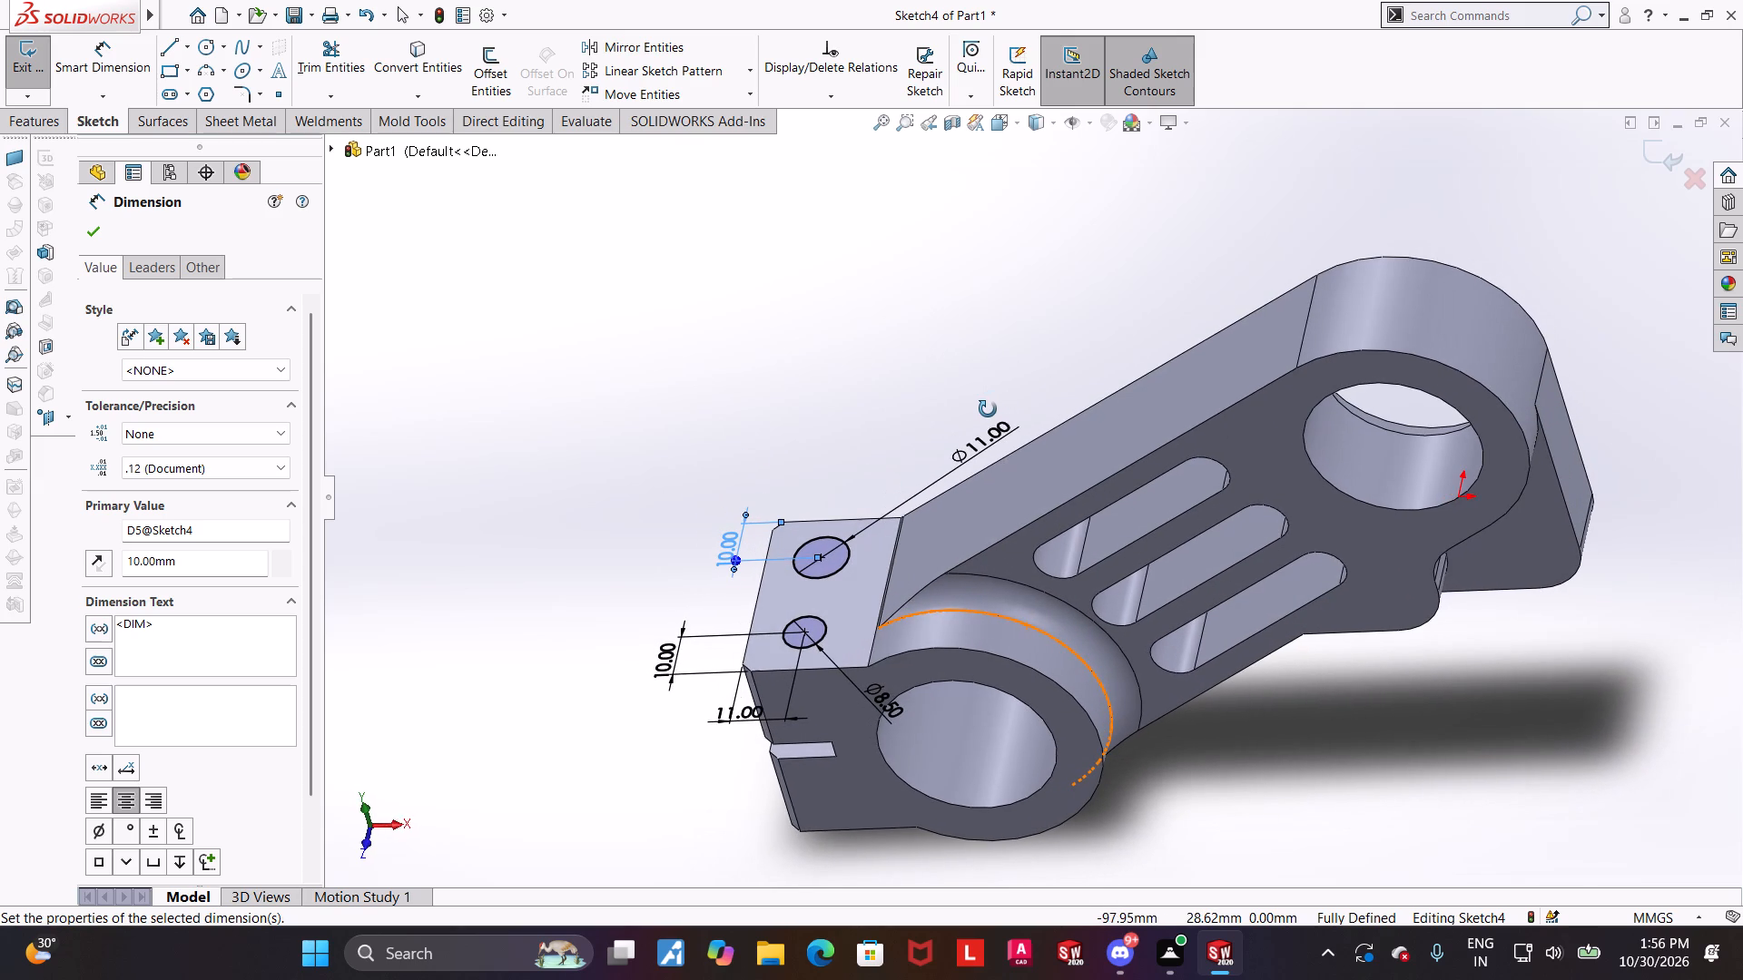
{"action": "middle_click_drag", "start_coordinate": [988, 409], "coordinate": [1000, 507]}
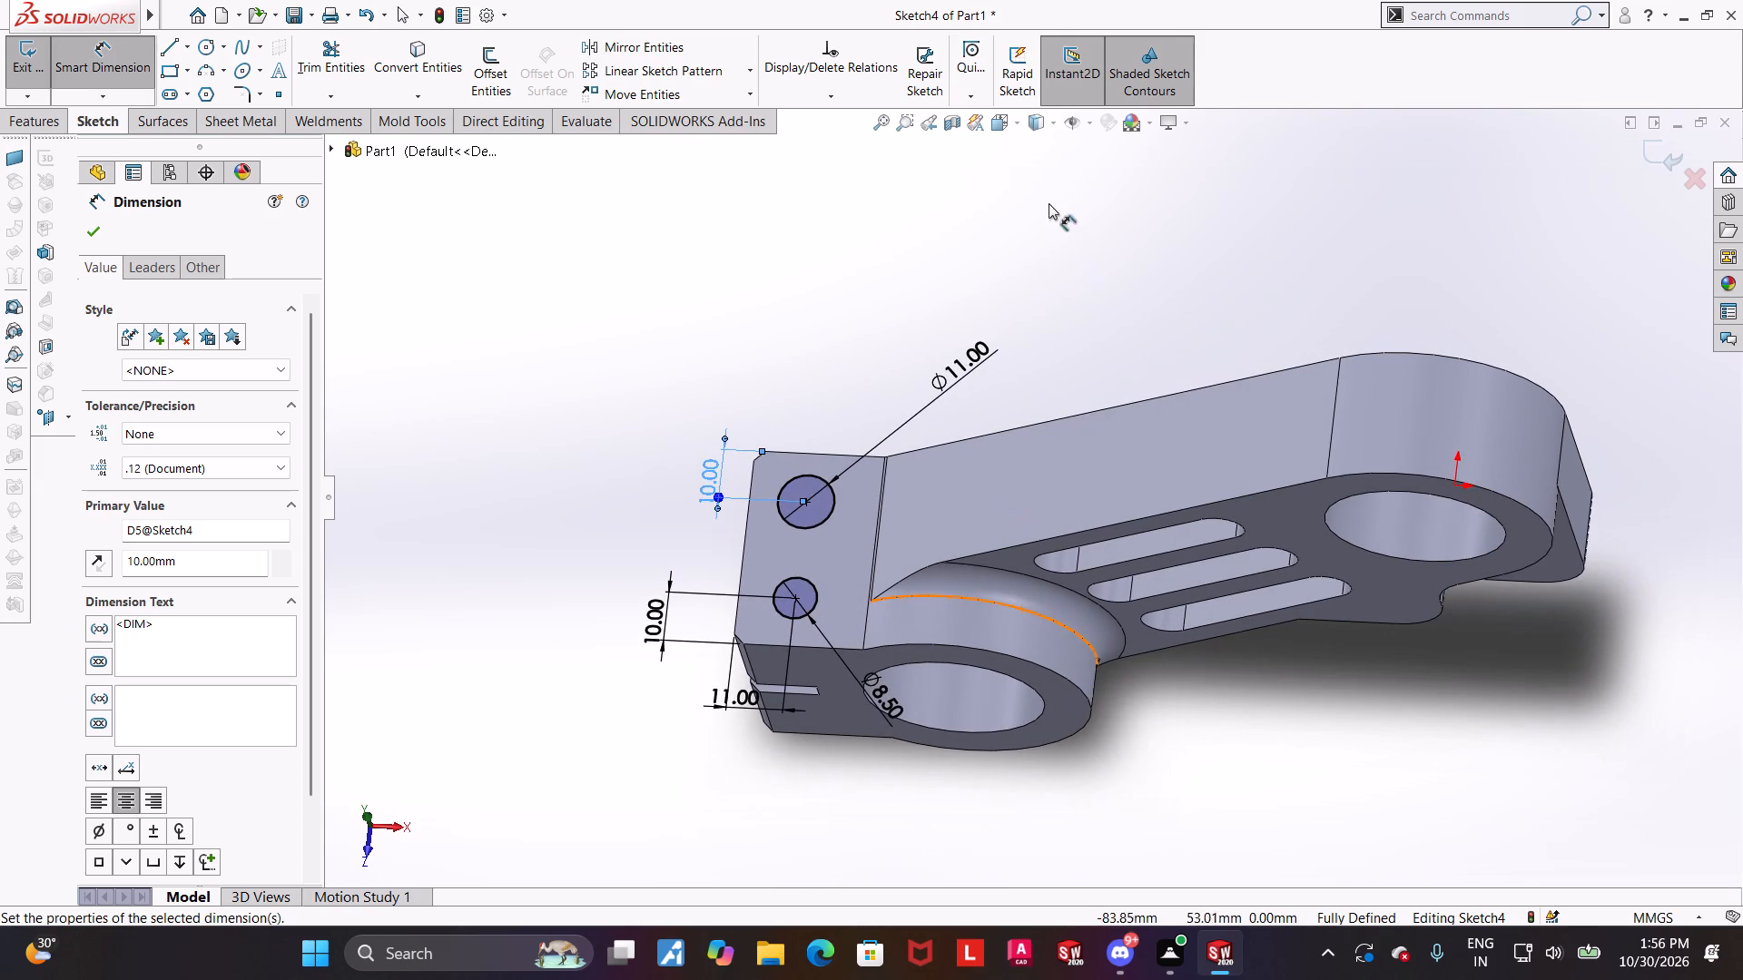
{"action": "double_click", "coordinate": [1002, 134]}
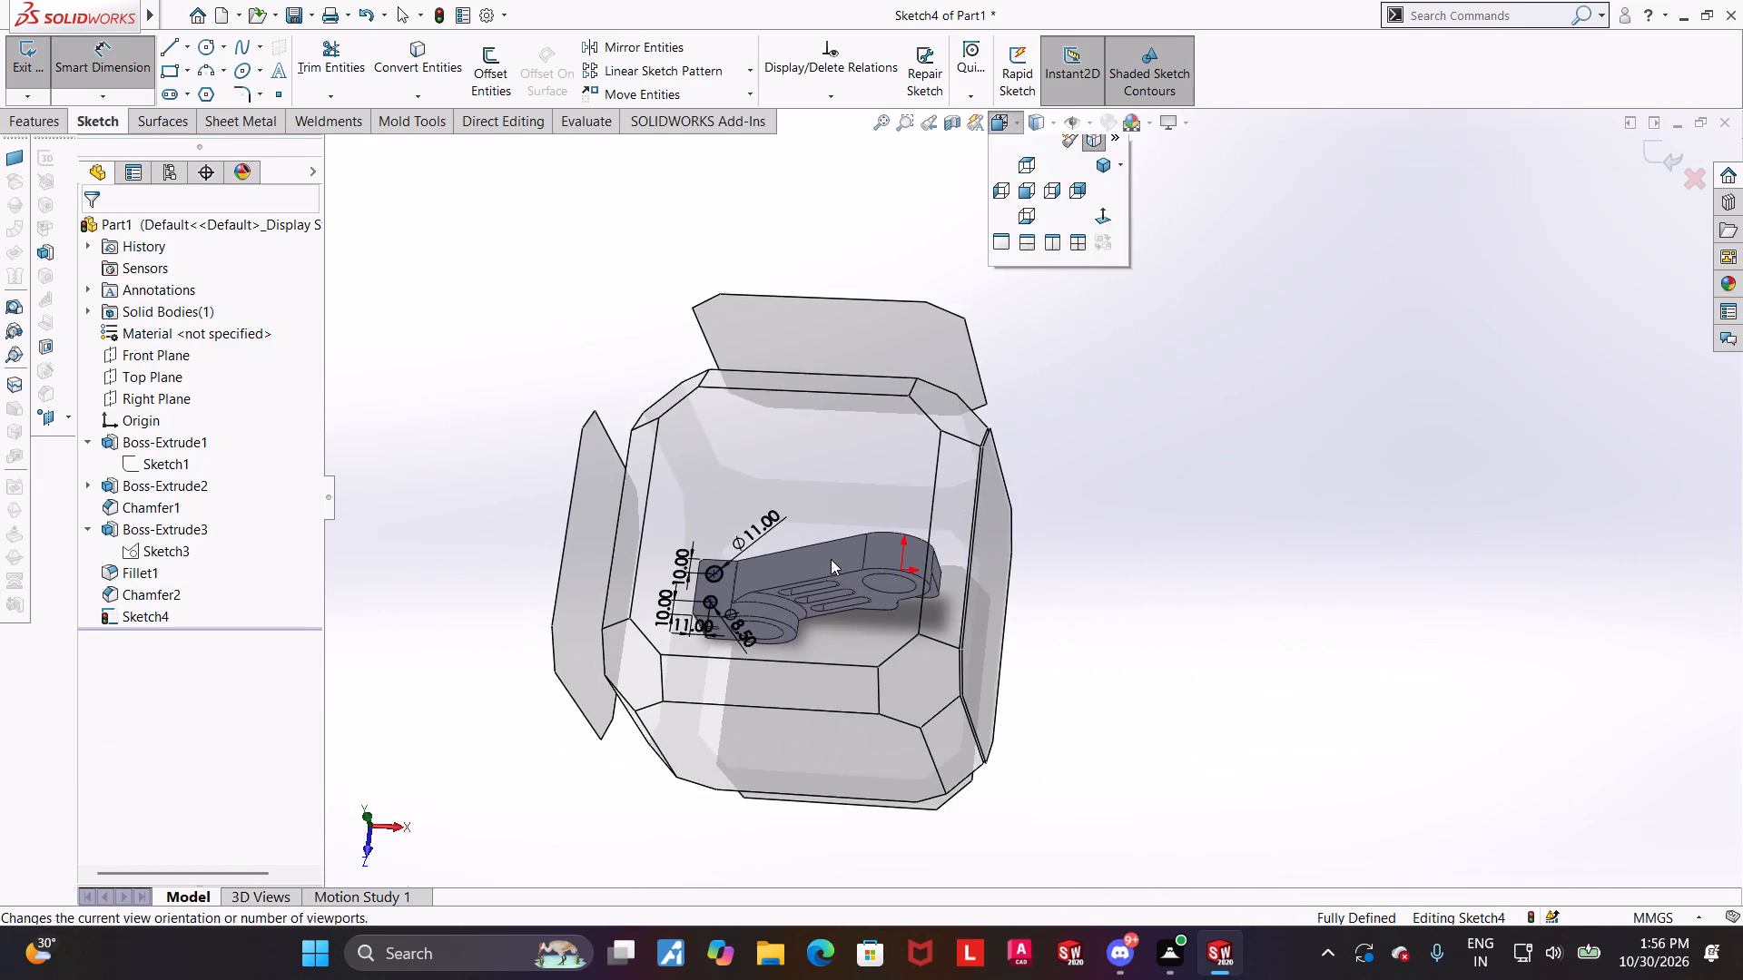
{"action": "left_click", "coordinate": [831, 559]}
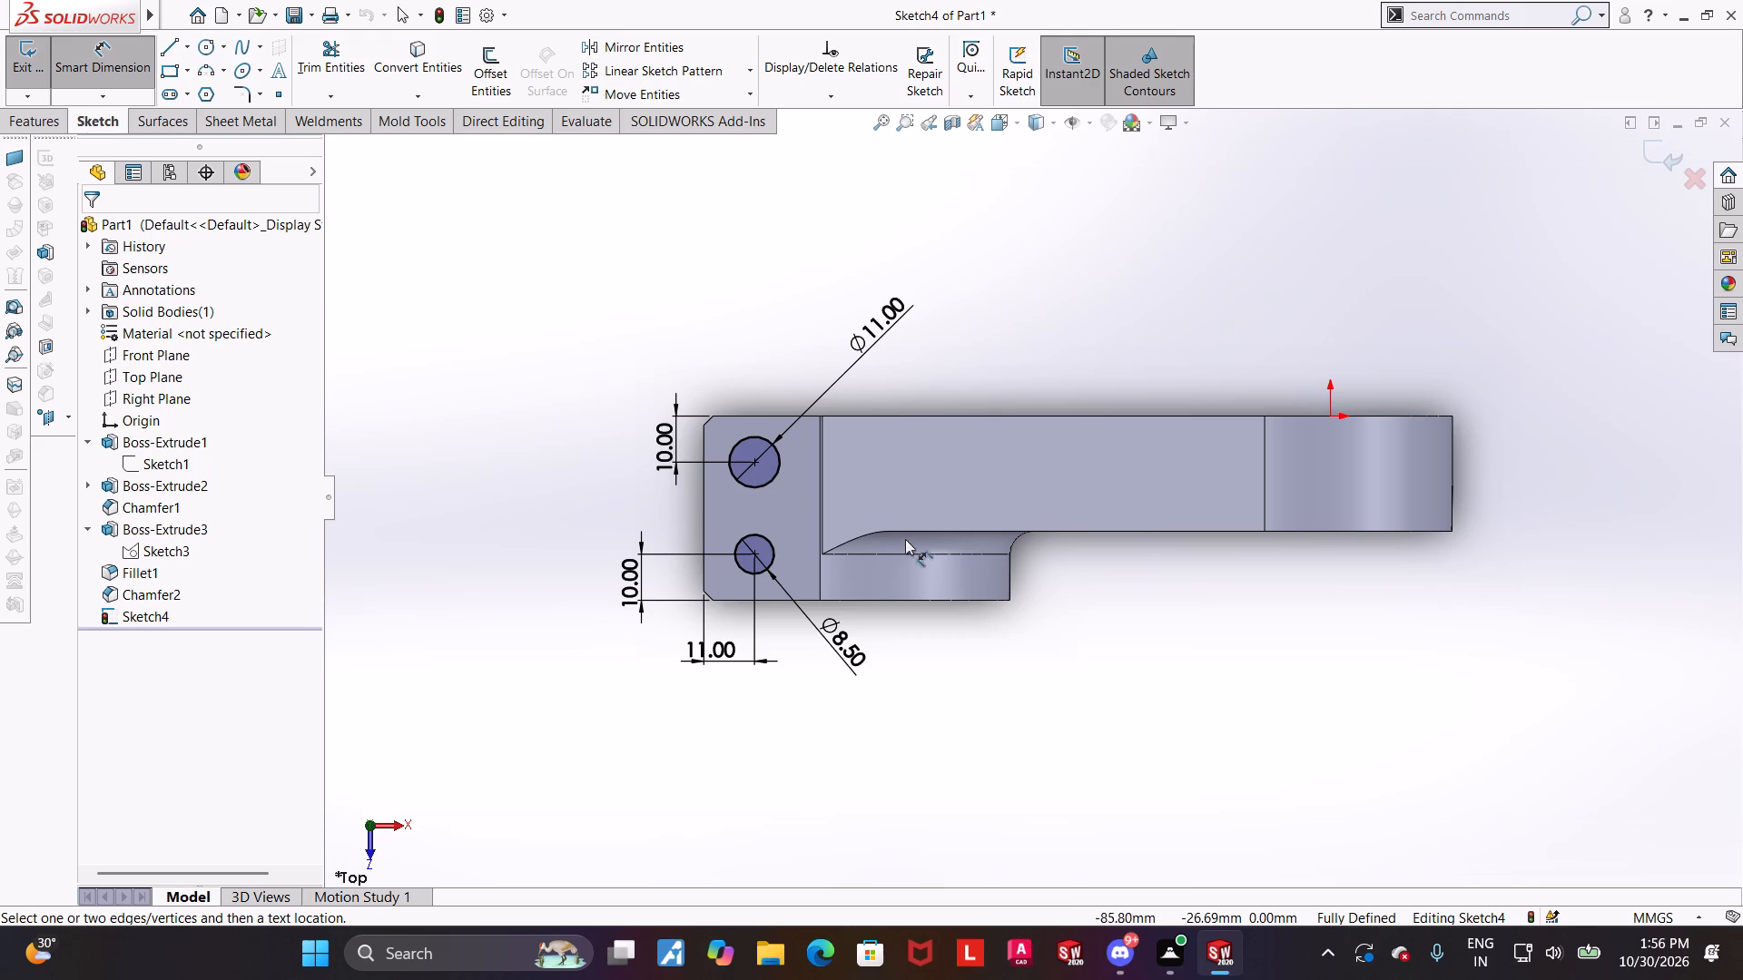
{"action": "left_click", "coordinate": [1035, 660]}
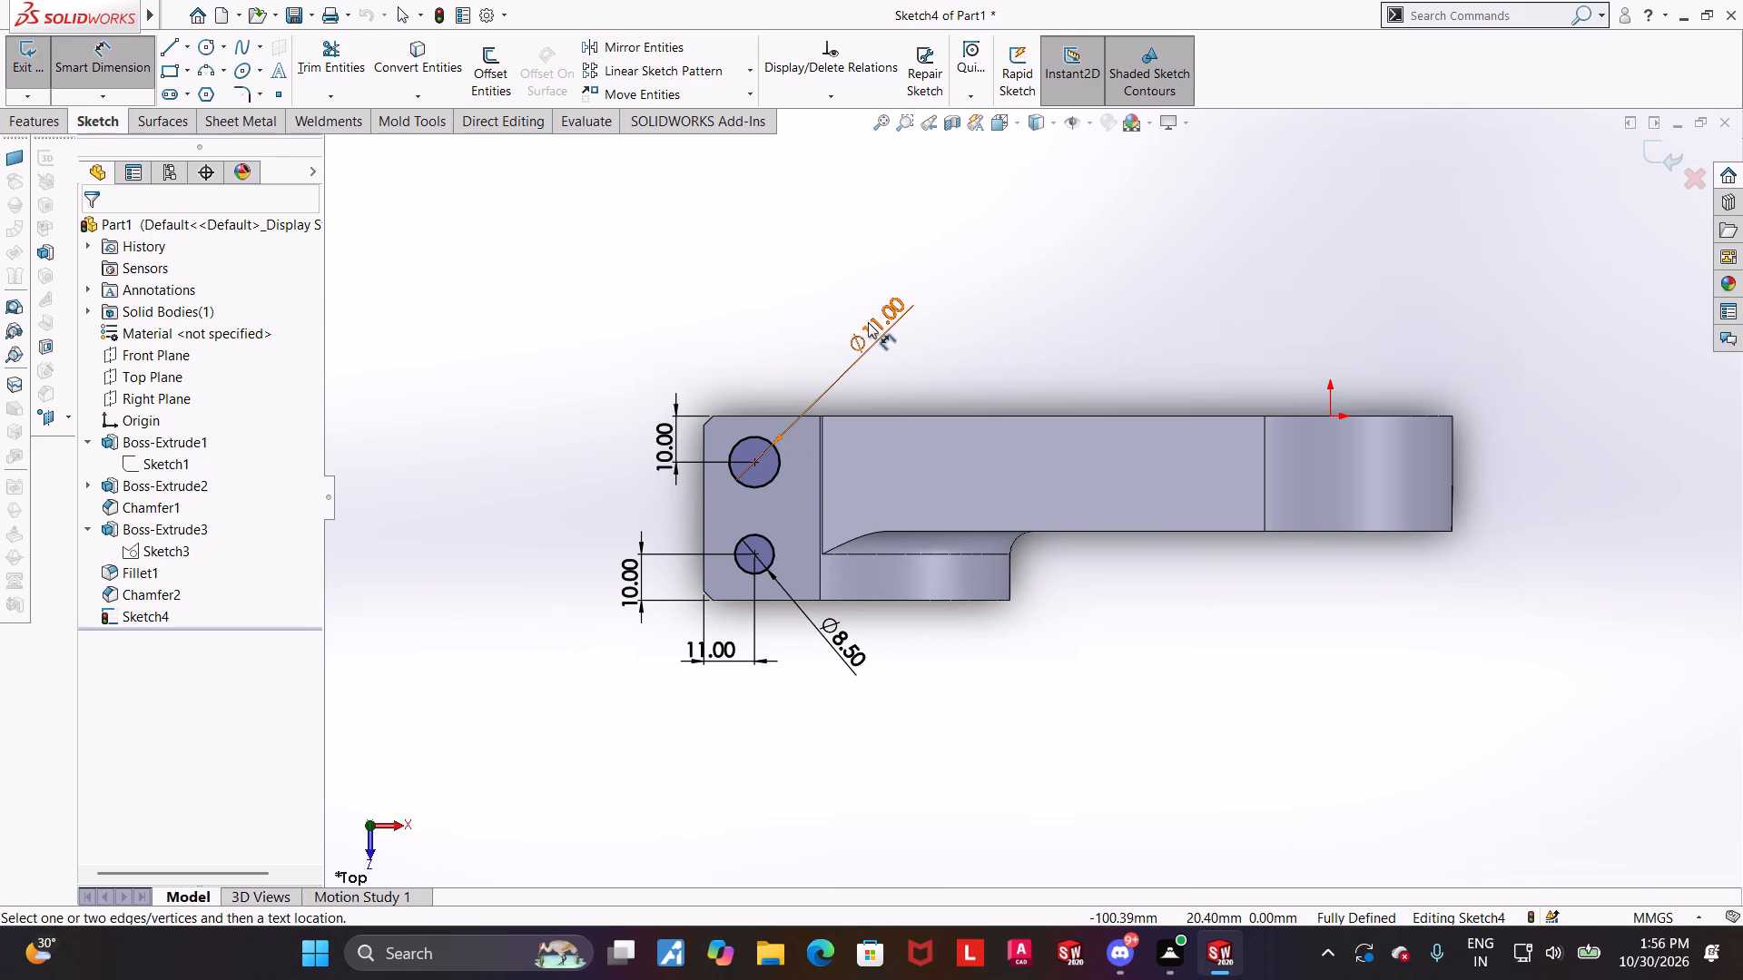
{"action": "double_click", "coordinate": [868, 322]}
{"action": "type", "text": "8.5"}
{"action": "key", "text": "Return"}
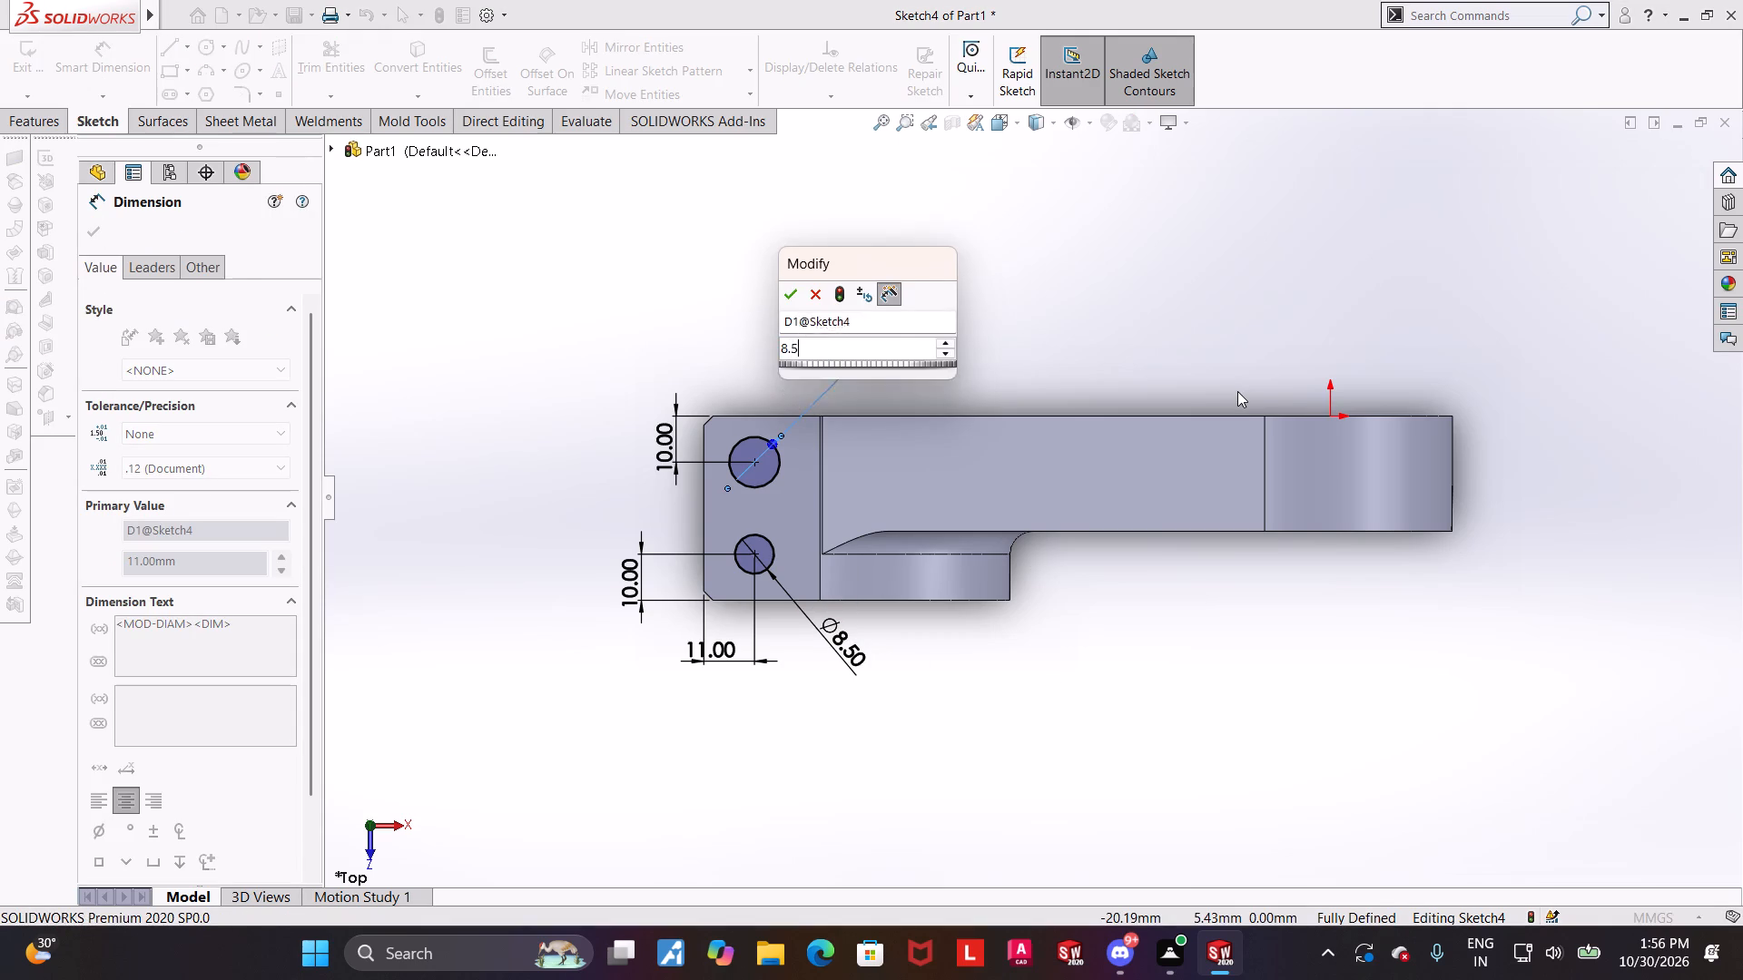
Set the front circle's diameter on the tab face to 11 mm.
{"action": "key", "text": "Escape"}
{"action": "double_click", "coordinate": [847, 652]}
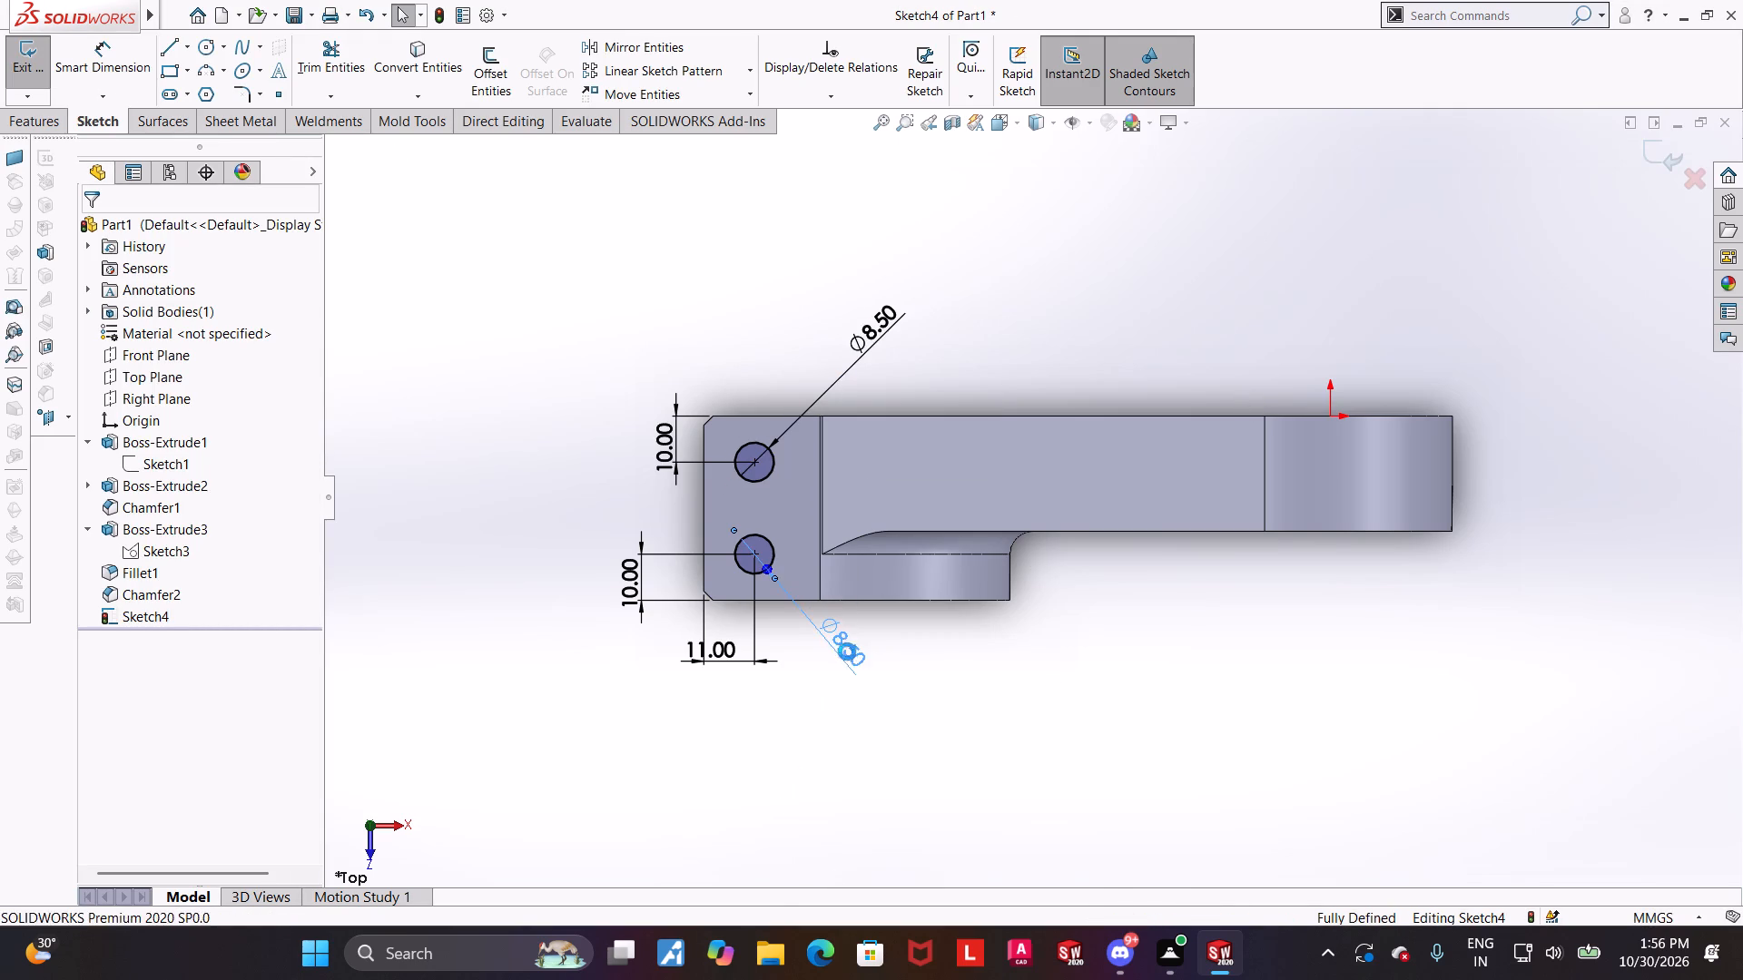
{"action": "type", "text": "11"}
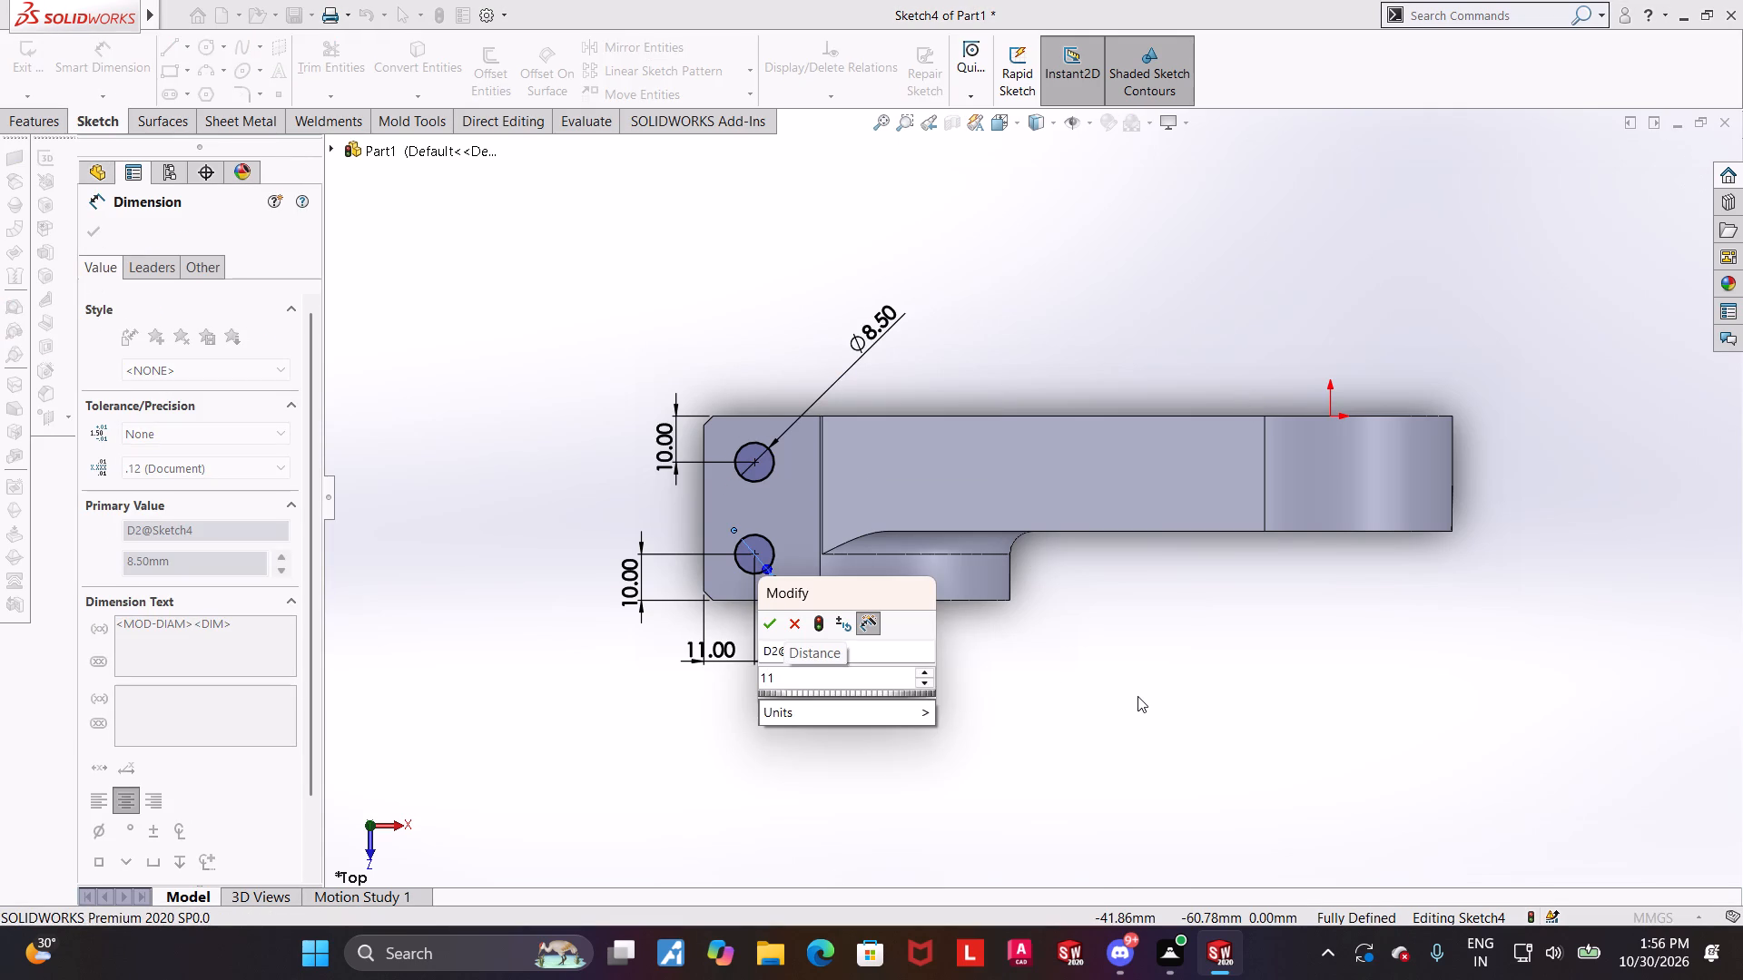
{"action": "key", "text": "Return"}
{"action": "key", "text": "Escape"}
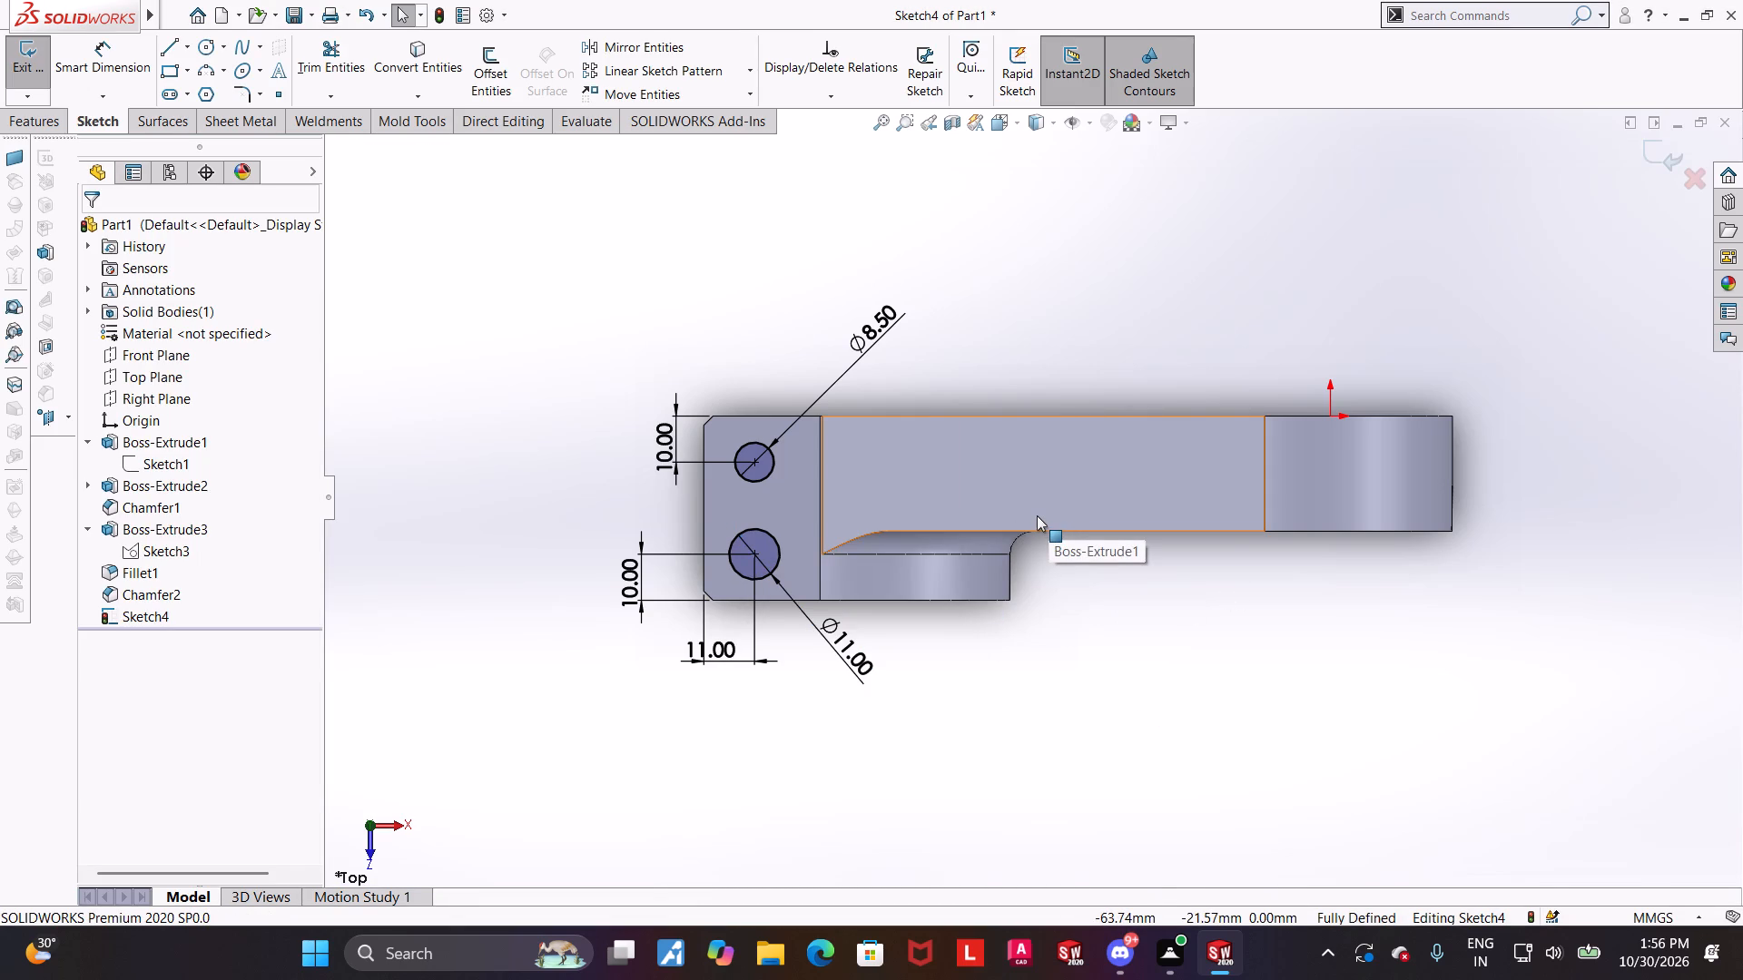
Exit the sketch and extrude-cut both circles Through All to make the bolt holes in the clamp tabs.
{"action": "middle_click_drag", "start_coordinate": [1121, 464], "coordinate": [1129, 299]}
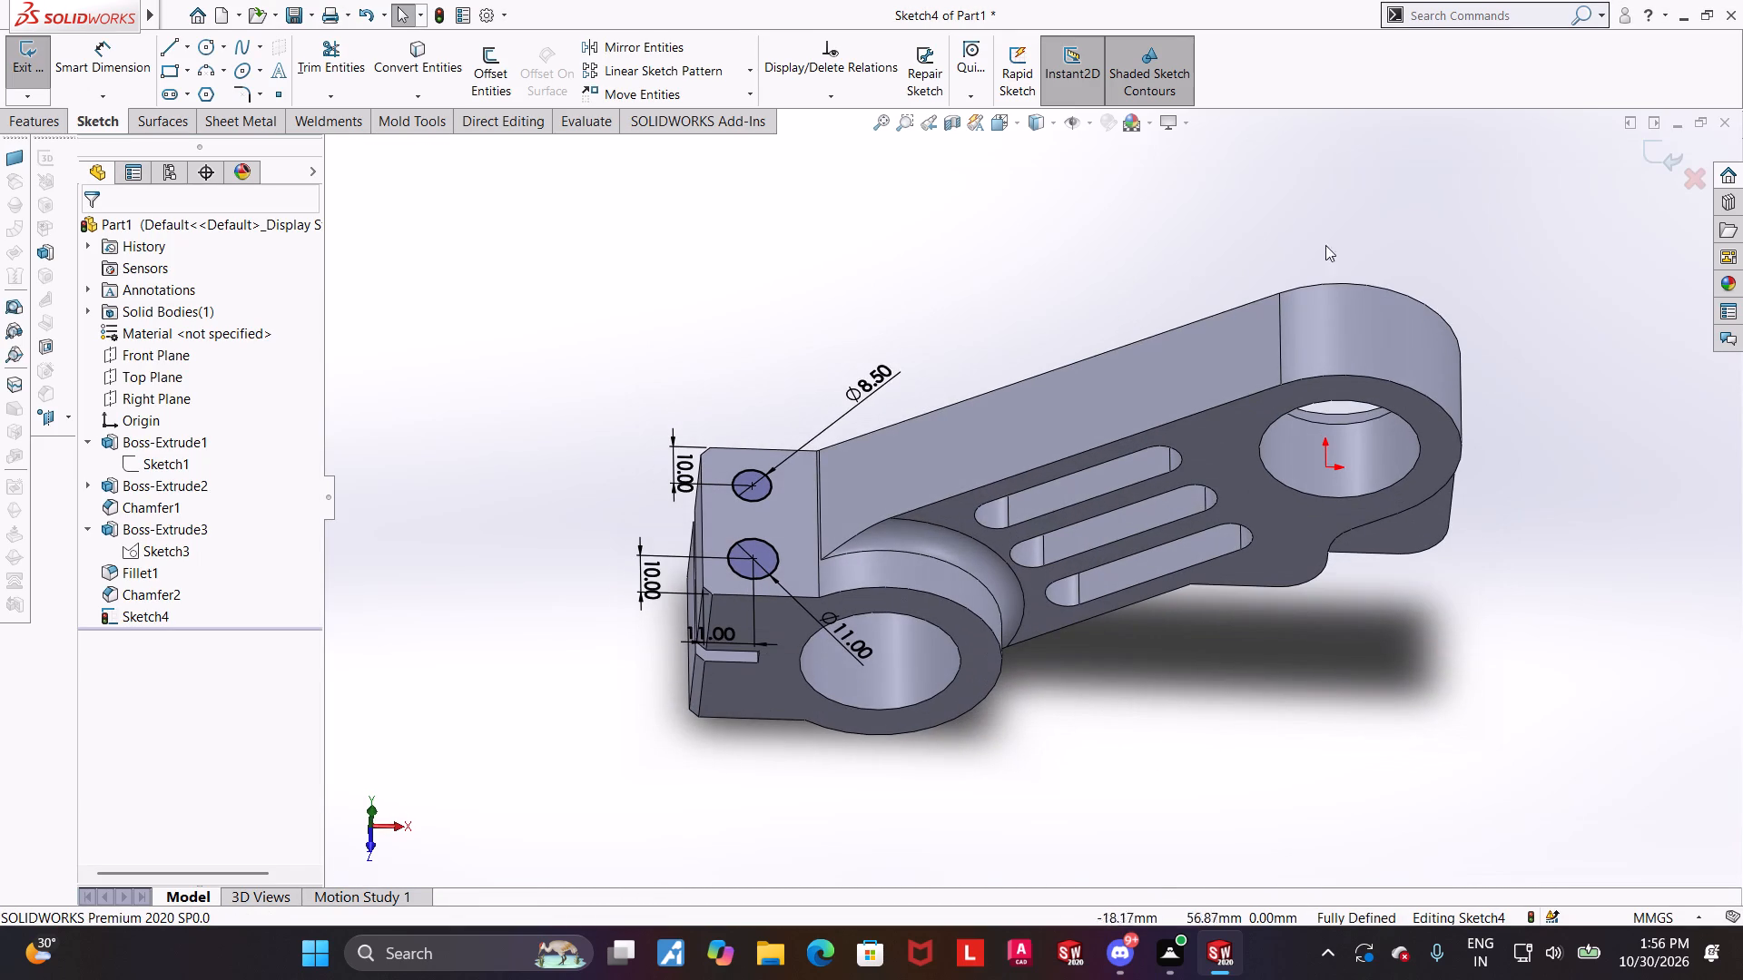
{"action": "left_click", "coordinate": [1657, 145]}
{"action": "left_click", "coordinate": [334, 68]}
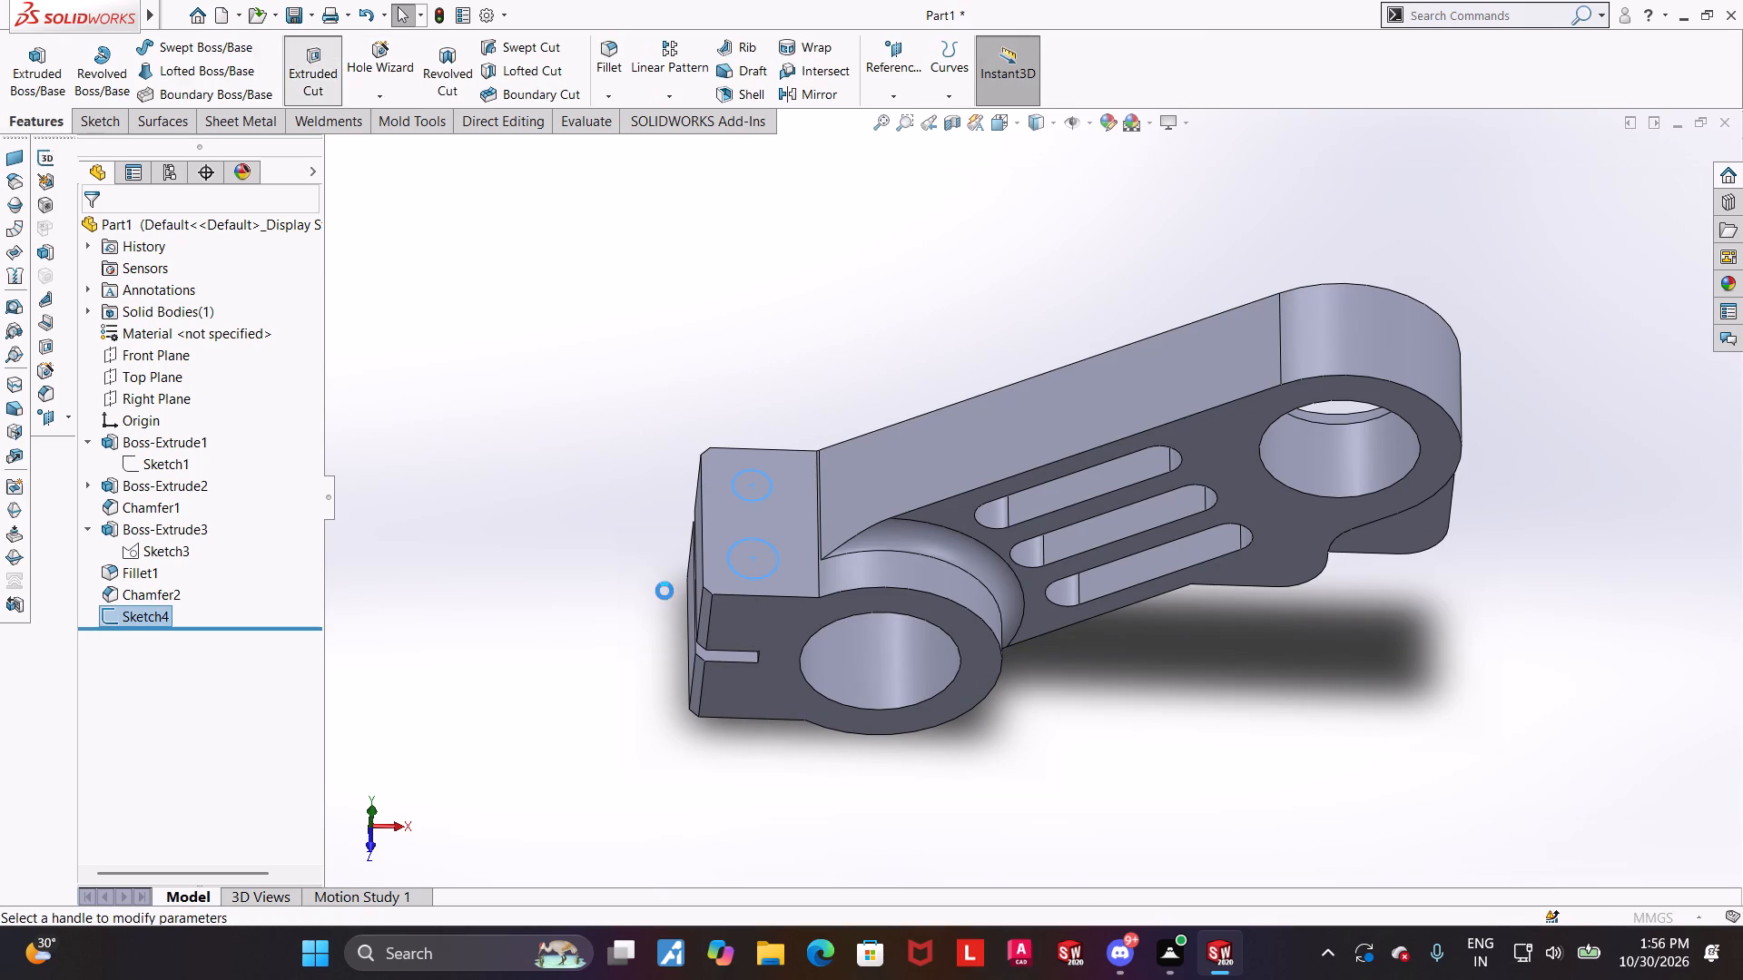
{"action": "middle_click_drag", "start_coordinate": [664, 597], "coordinate": [660, 555]}
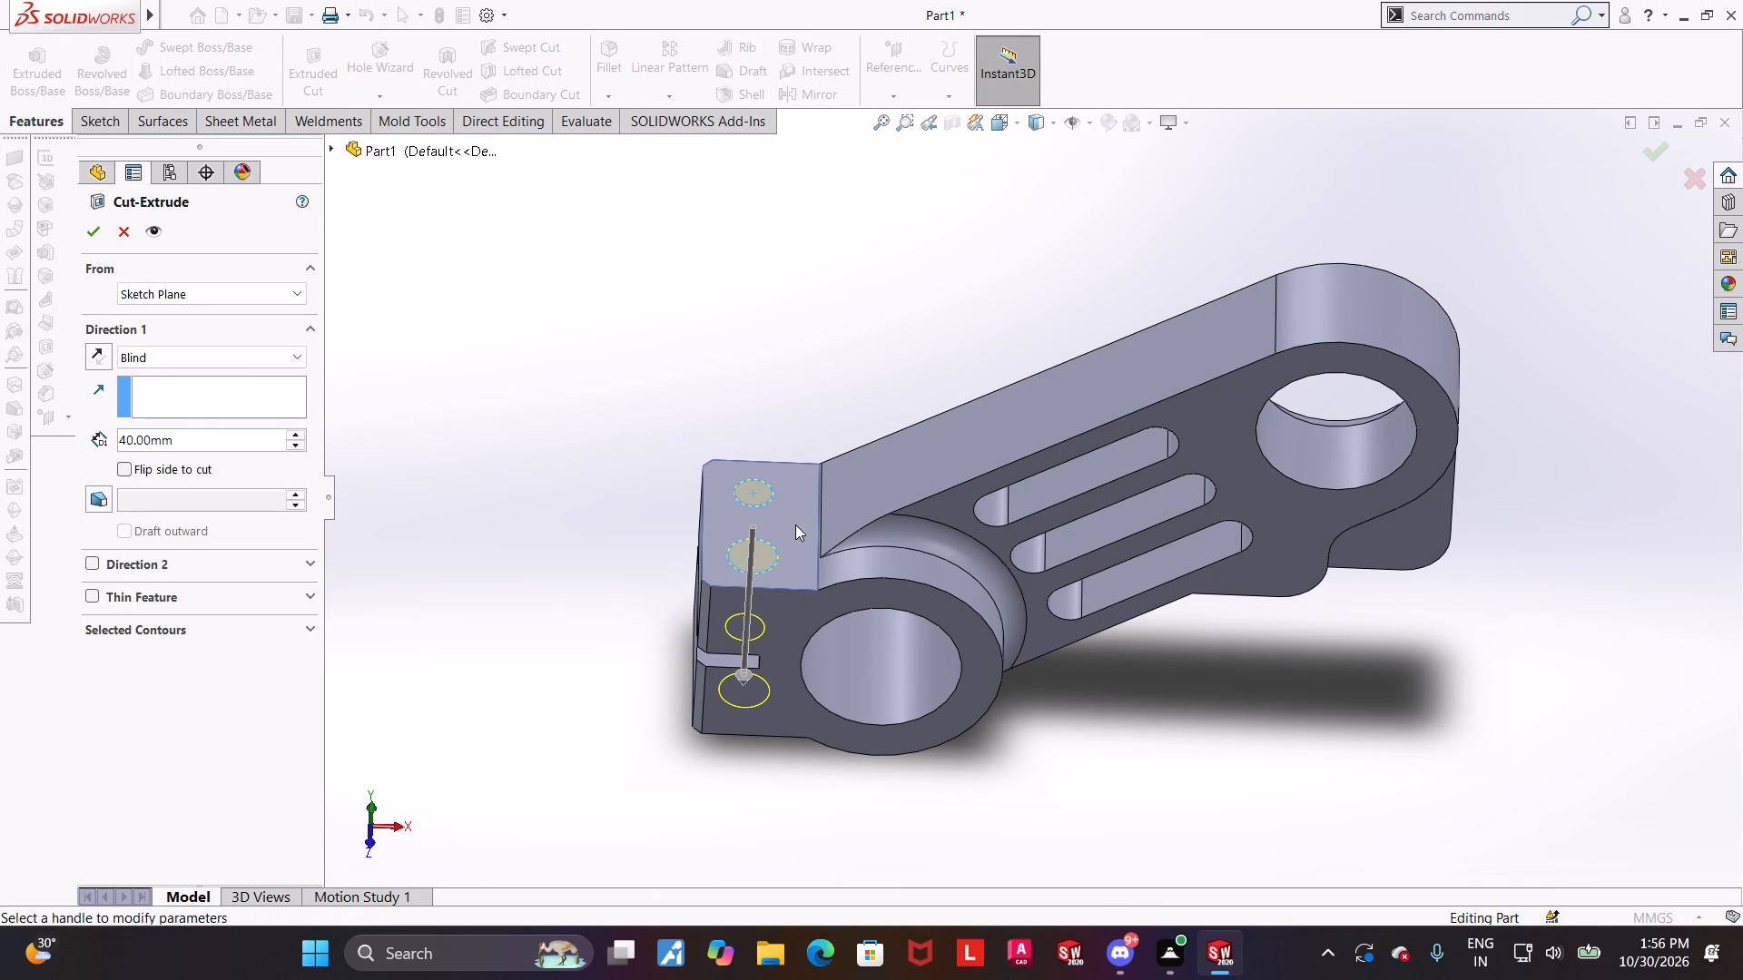
{"action": "left_click", "coordinate": [228, 349]}
{"action": "left_click", "coordinate": [177, 395]}
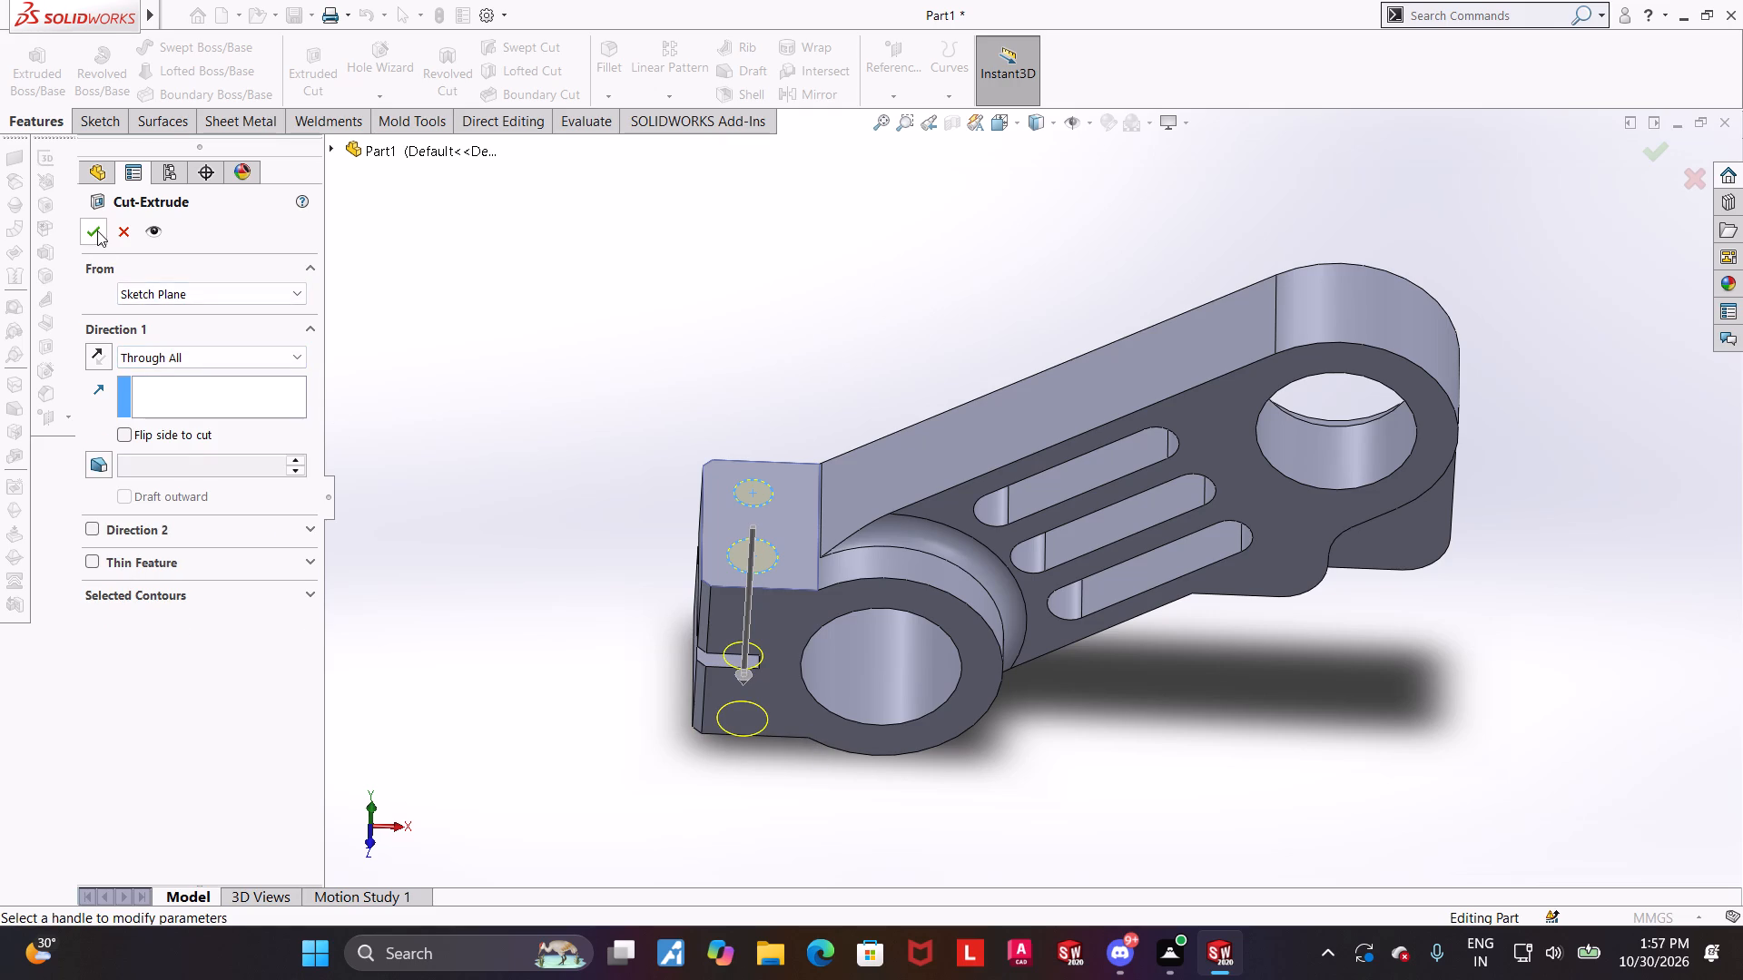
{"action": "left_click", "coordinate": [97, 230]}
Examine the two bolt holes from the underside of the clamp tabs, including in the bottom view.
{"action": "scroll", "coordinate": [1153, 737], "scroll_direction": "up", "scroll_amount": 5}
{"action": "middle_click_drag", "start_coordinate": [1153, 739], "coordinate": [1128, 275]}
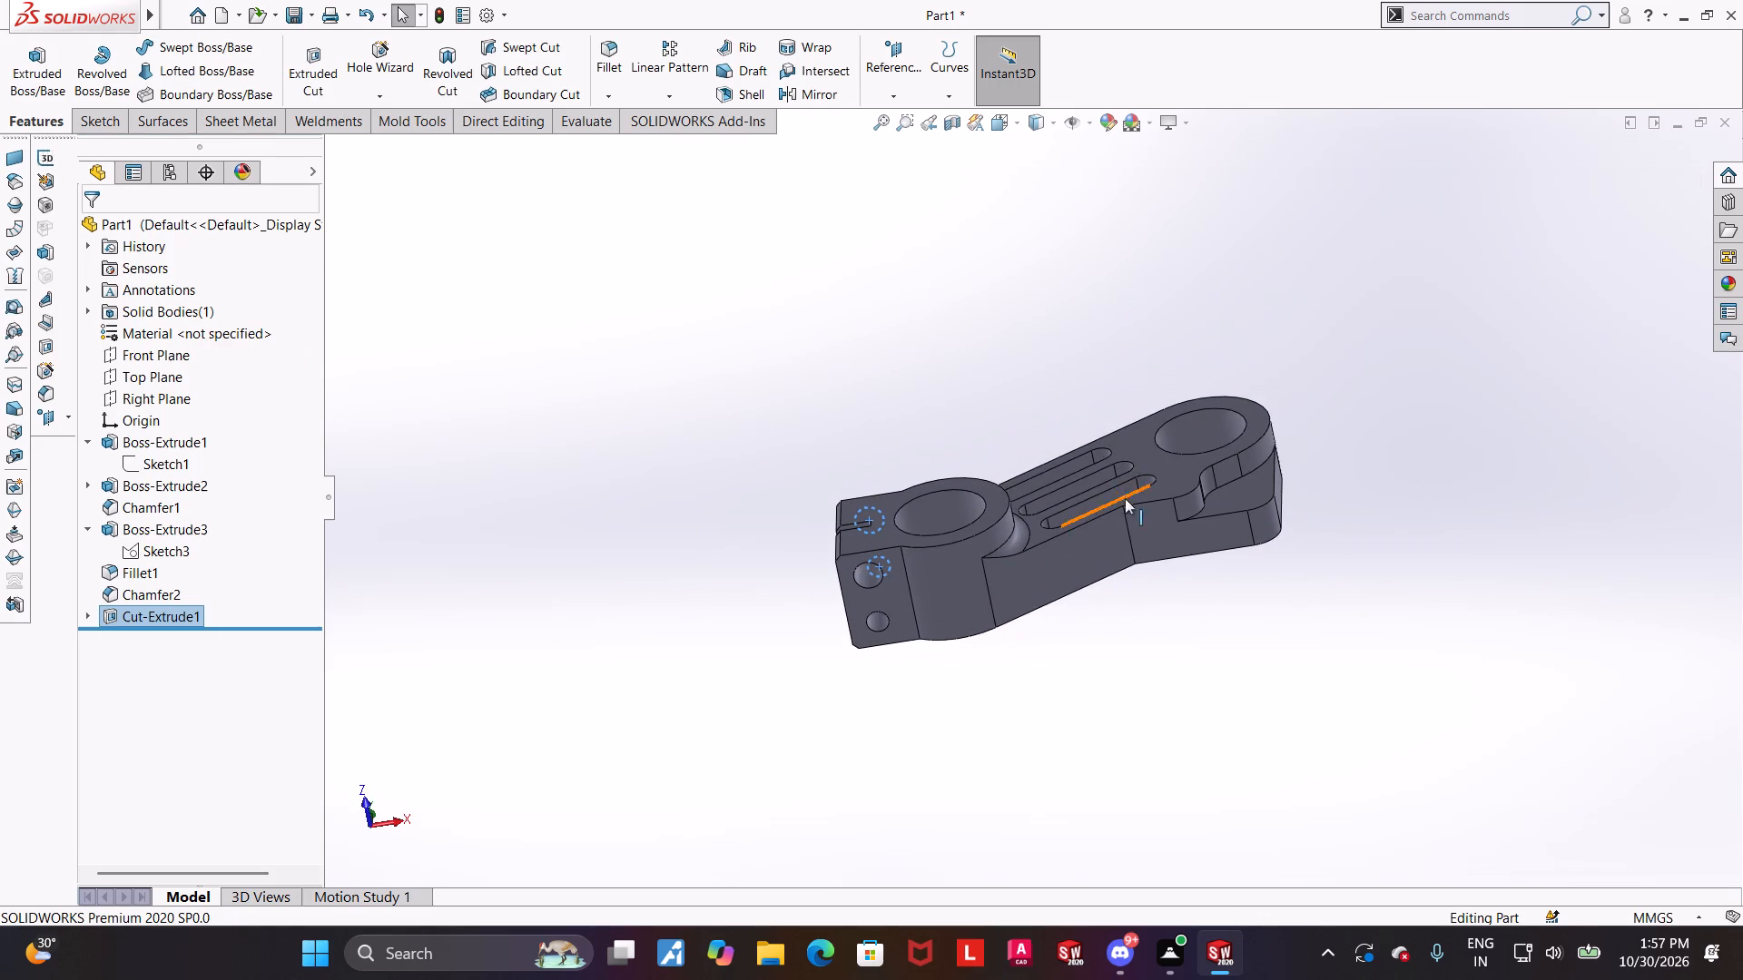
{"action": "middle_click_drag", "start_coordinate": [1124, 498], "coordinate": [1147, 341]}
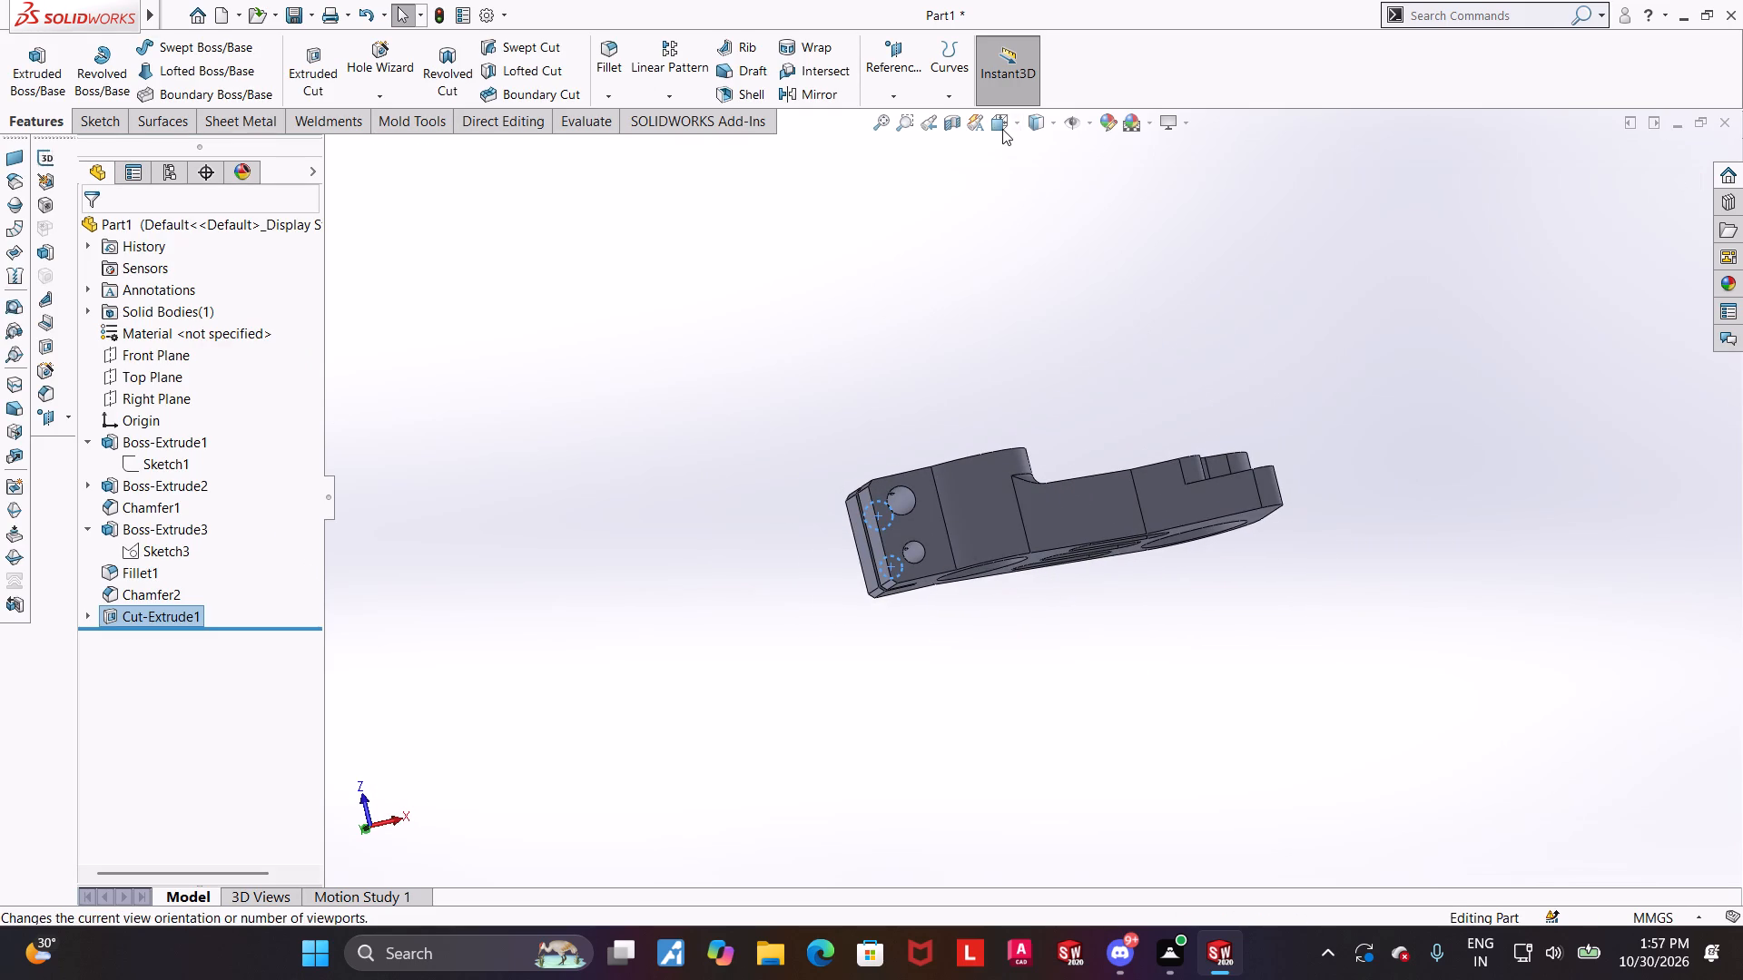
{"action": "left_click", "coordinate": [1002, 129]}
{"action": "left_click", "coordinate": [876, 619]}
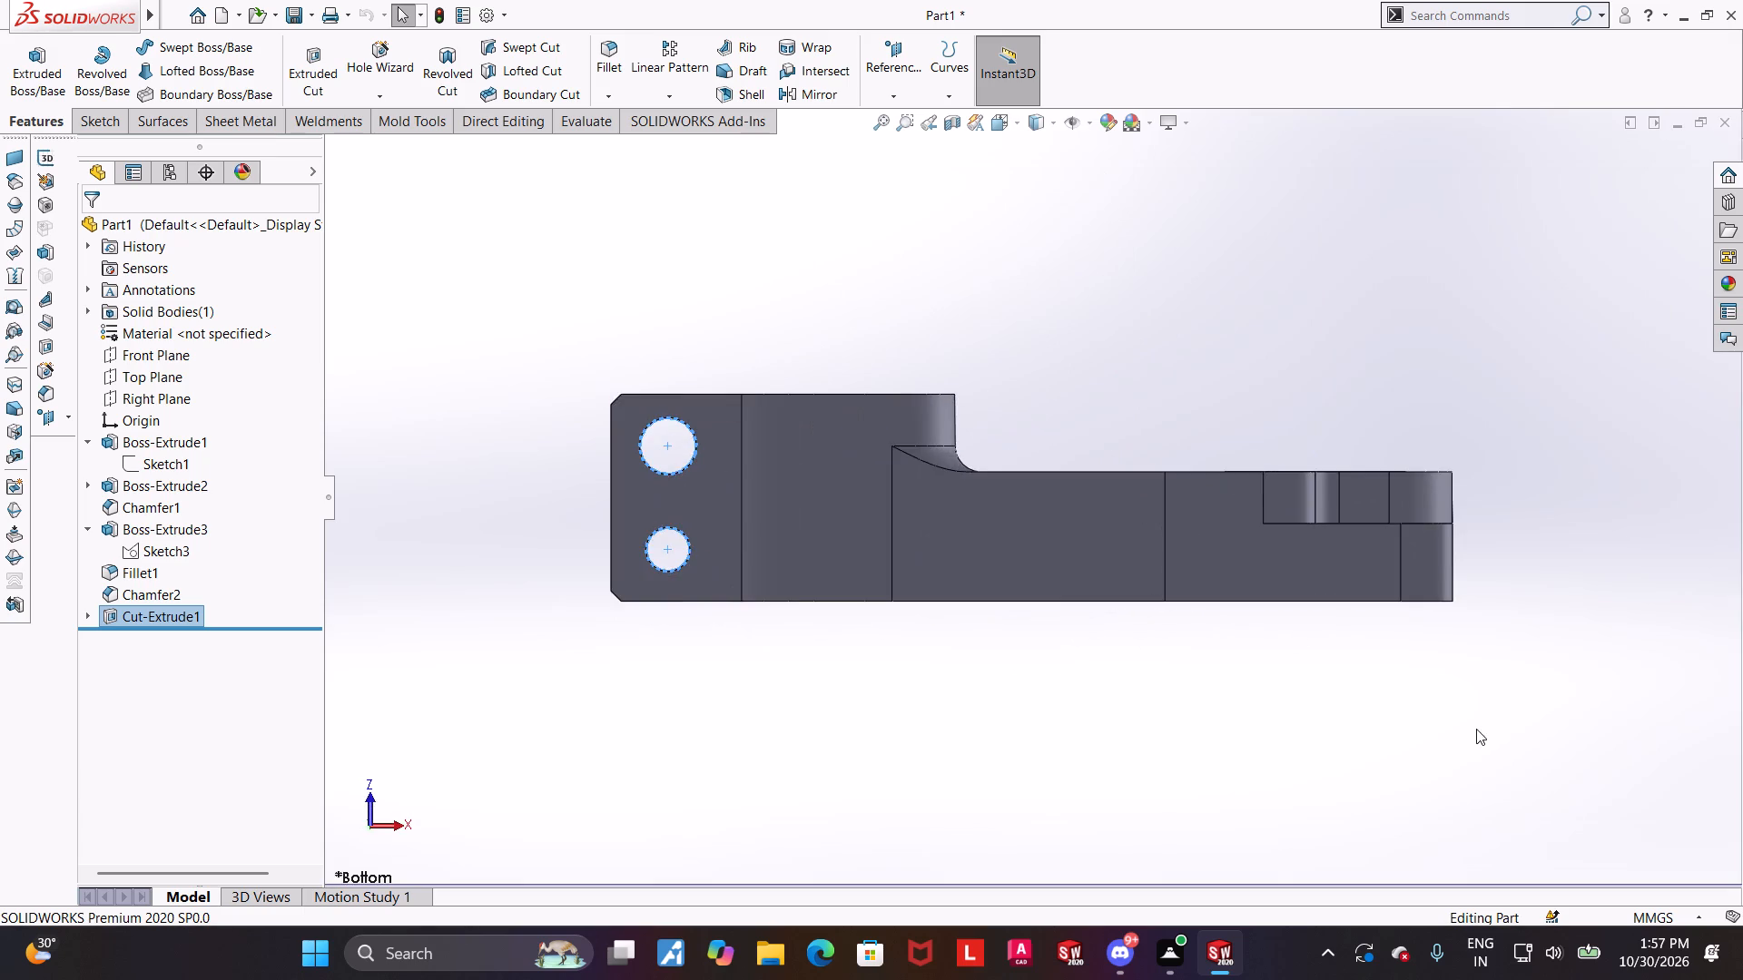
{"action": "middle_click_drag", "start_coordinate": [1474, 710], "coordinate": [1399, 782]}
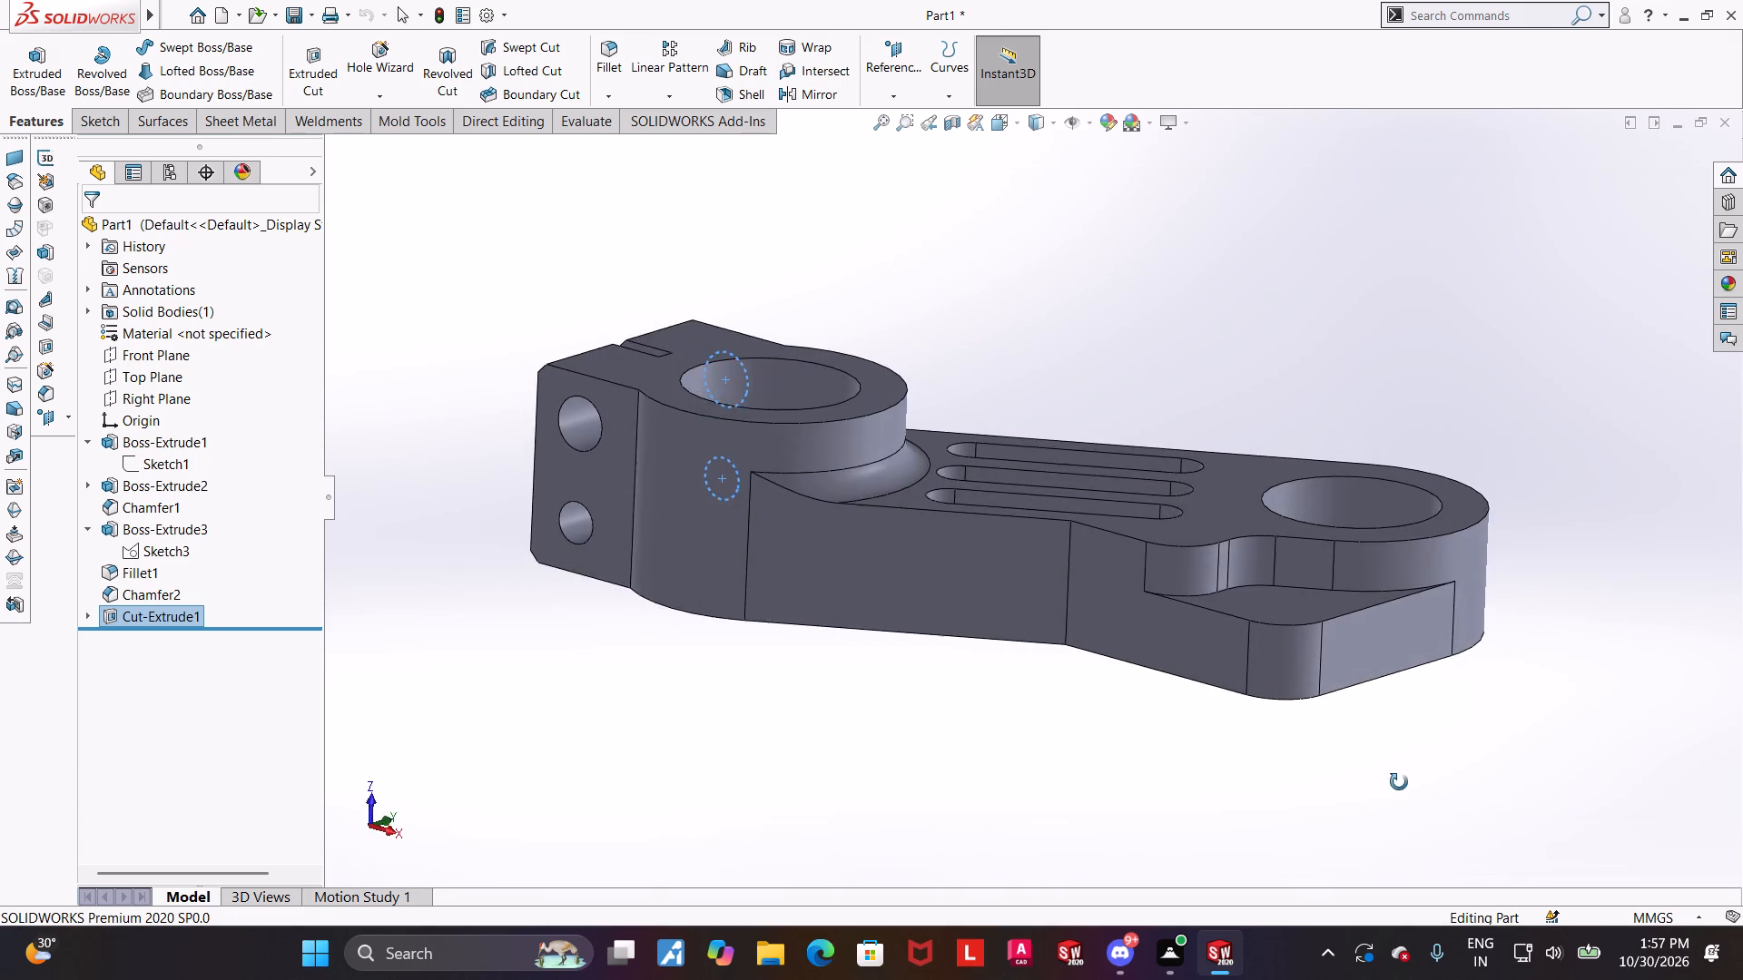
{"action": "middle_click_drag", "start_coordinate": [1399, 782], "coordinate": [1377, 681]}
{"action": "middle_click_drag", "start_coordinate": [1375, 671], "coordinate": [1438, 678]}
{"action": "left_click", "coordinate": [1009, 111]}
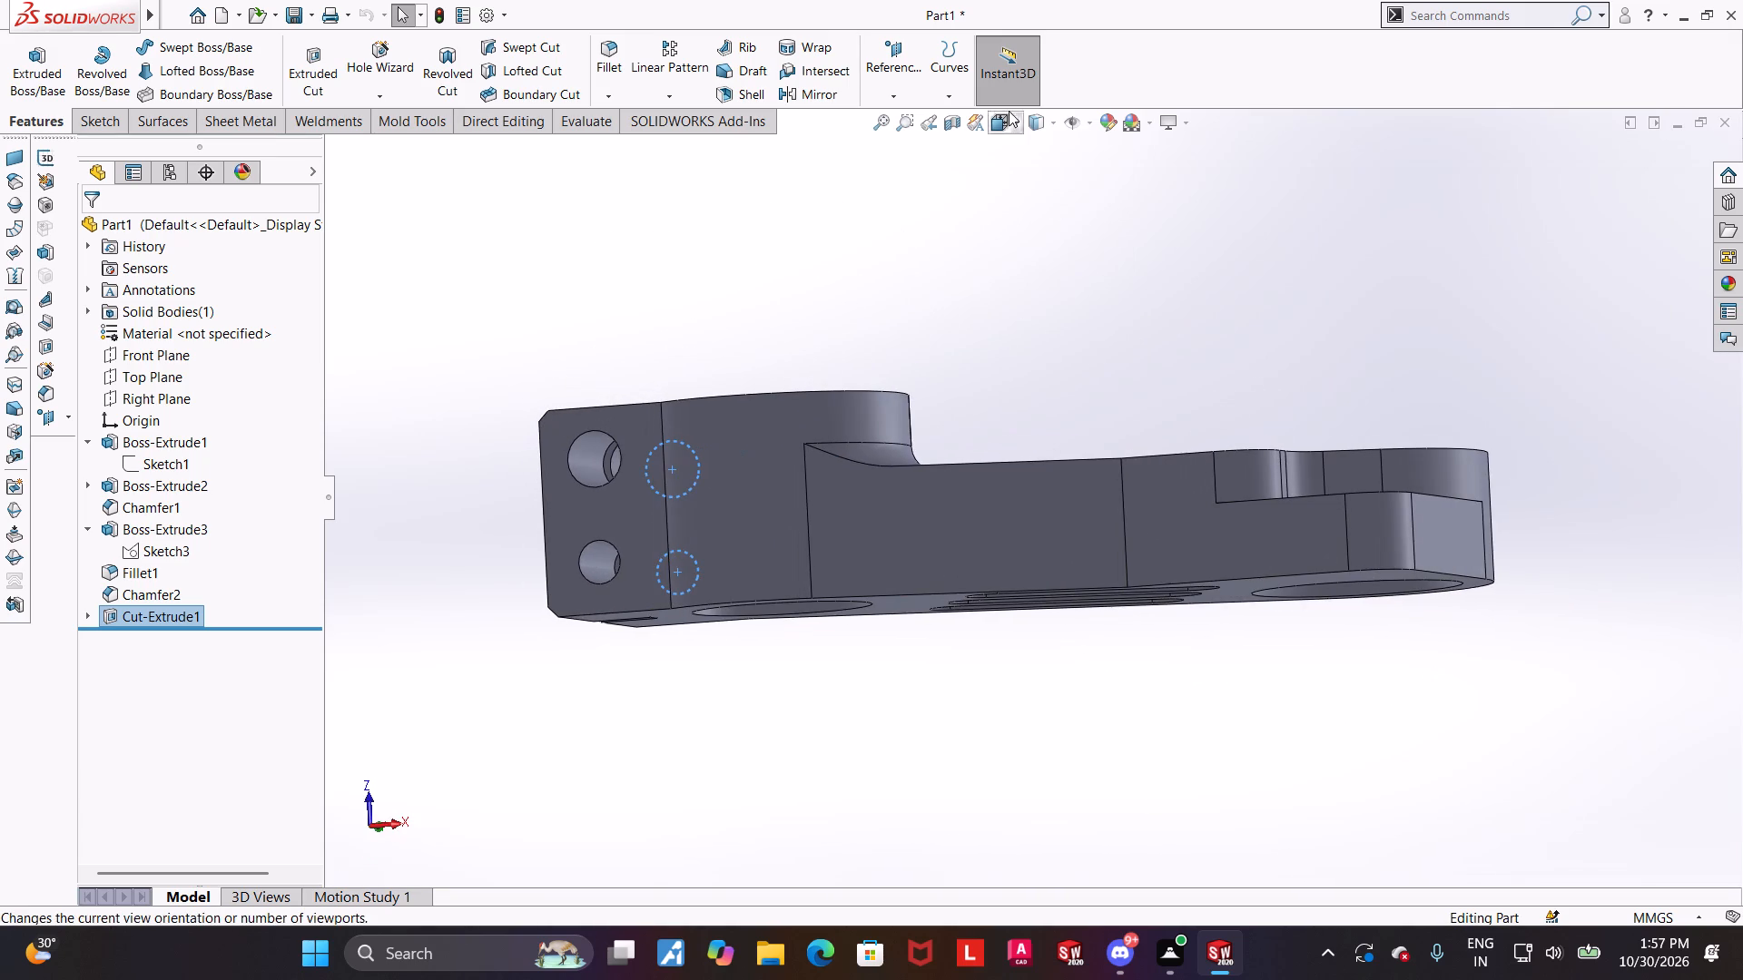
{"action": "left_click", "coordinate": [789, 466]}
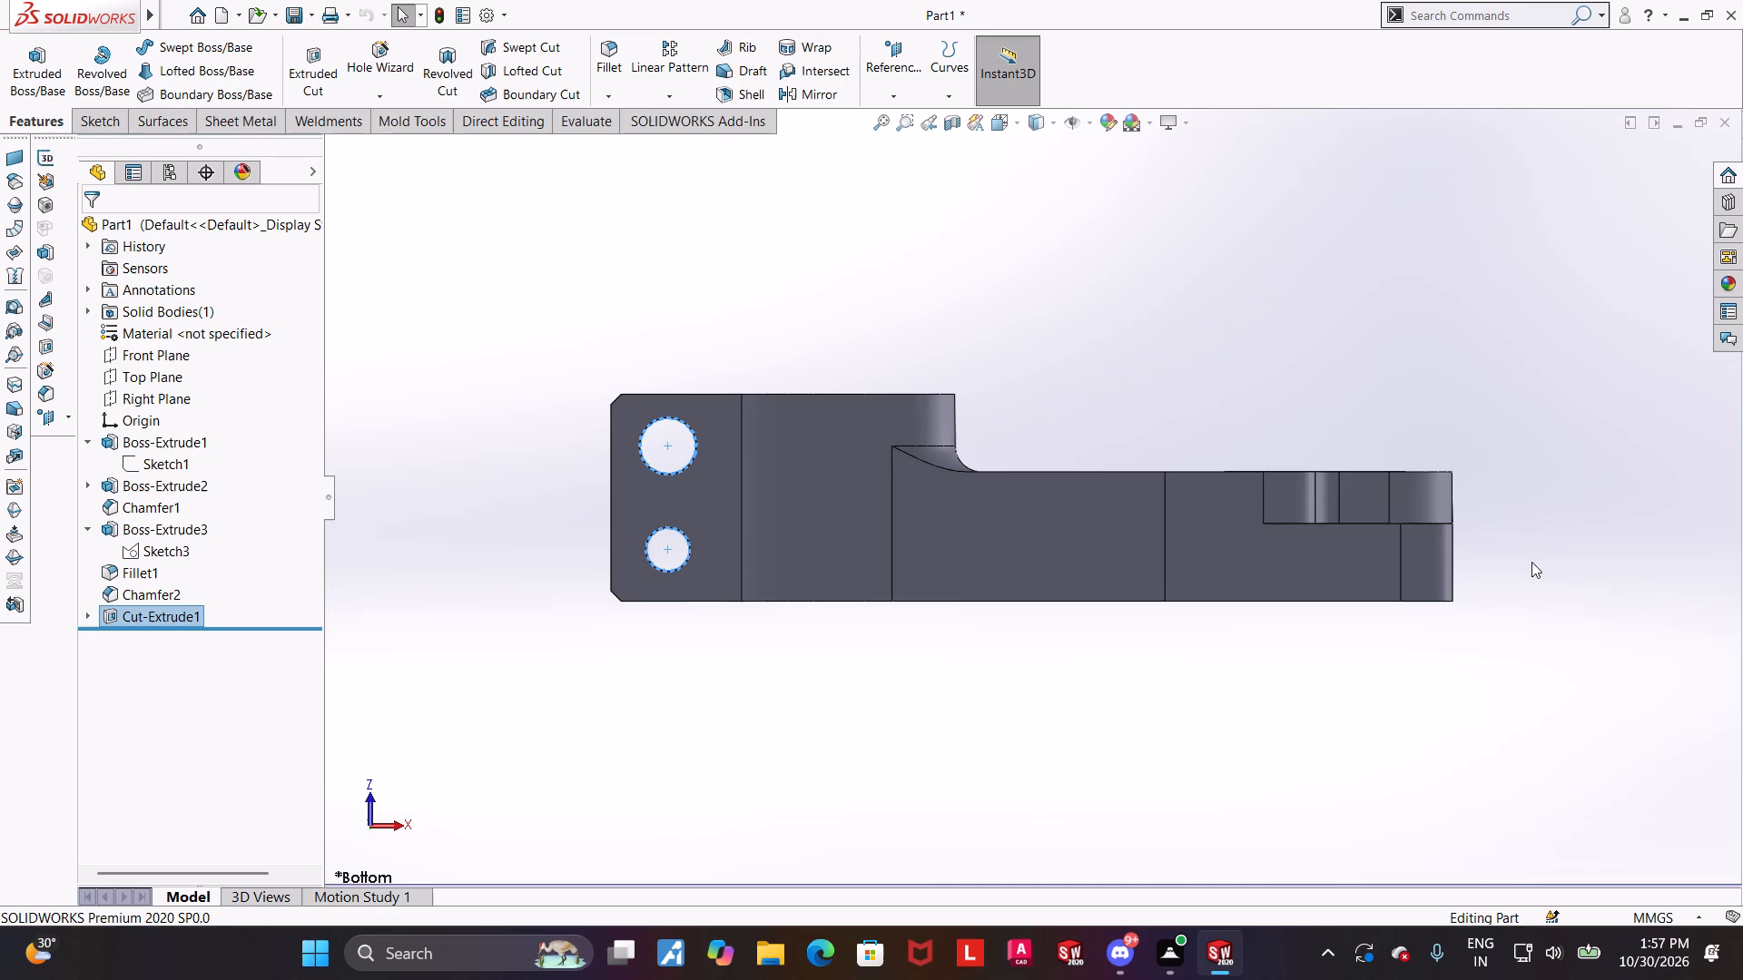
Measure the distance between the arm's rear face and the recessed ledge beside the upper bore.
{"action": "middle_click_drag", "start_coordinate": [1531, 562], "coordinate": [1519, 449]}
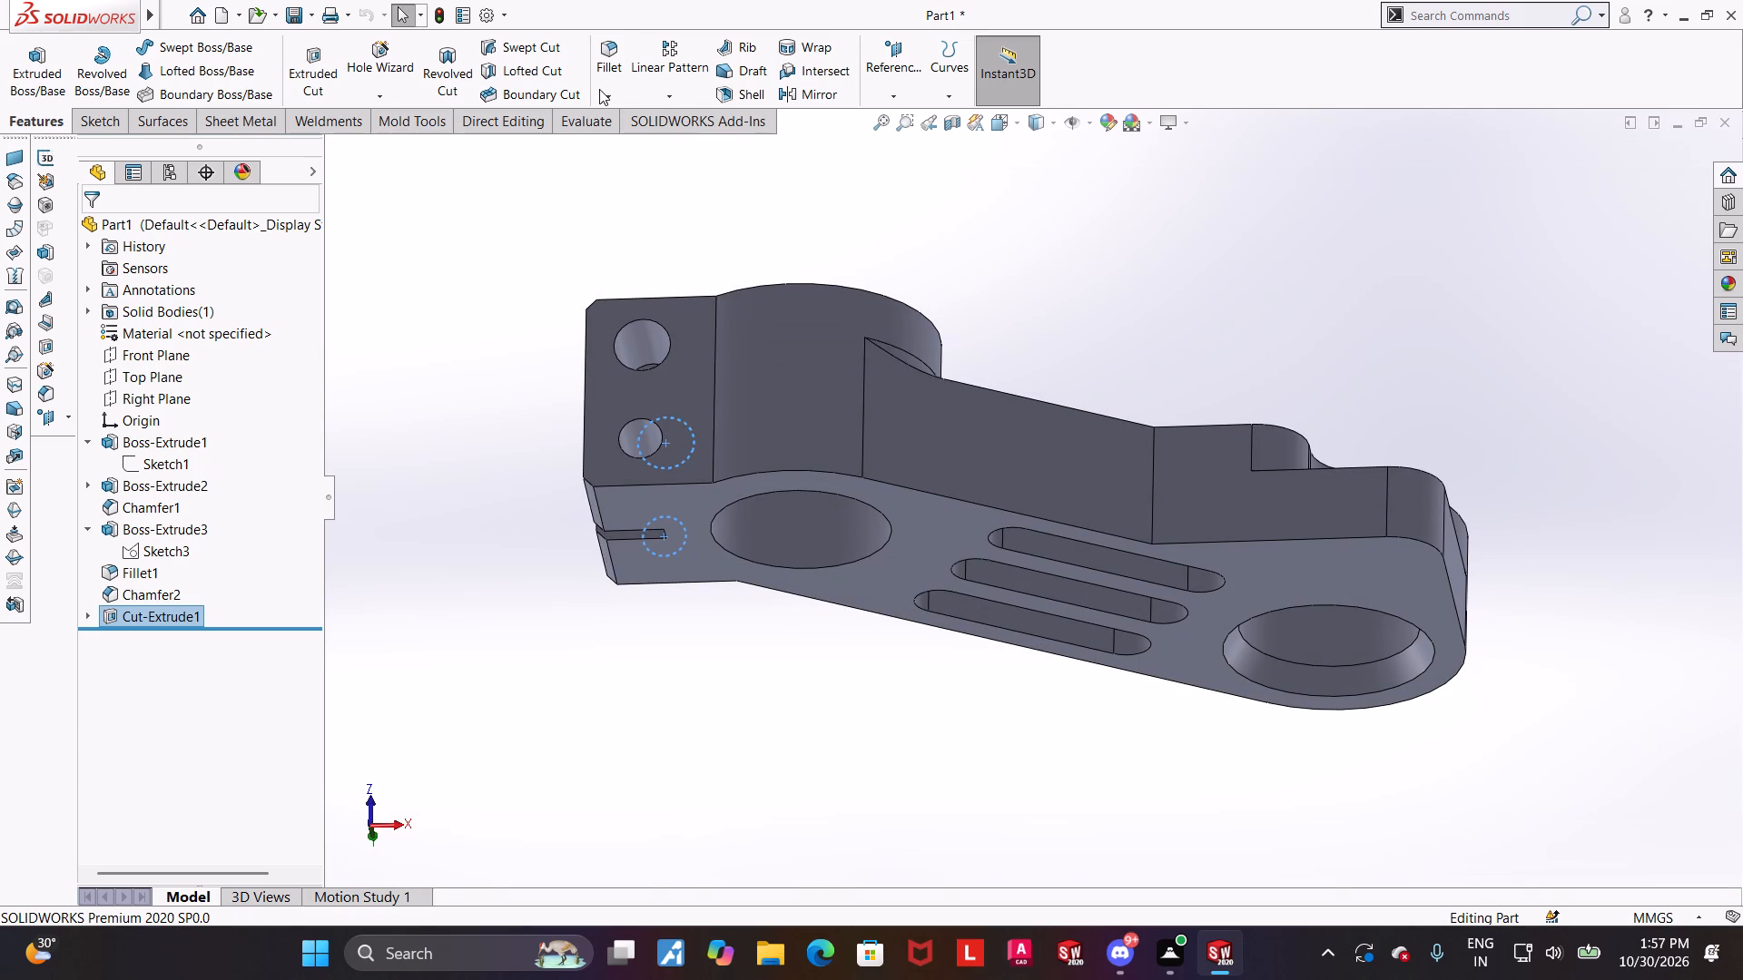
{"action": "left_click", "coordinate": [586, 113]}
{"action": "left_click", "coordinate": [182, 63]}
{"action": "left_click", "coordinate": [1354, 580]}
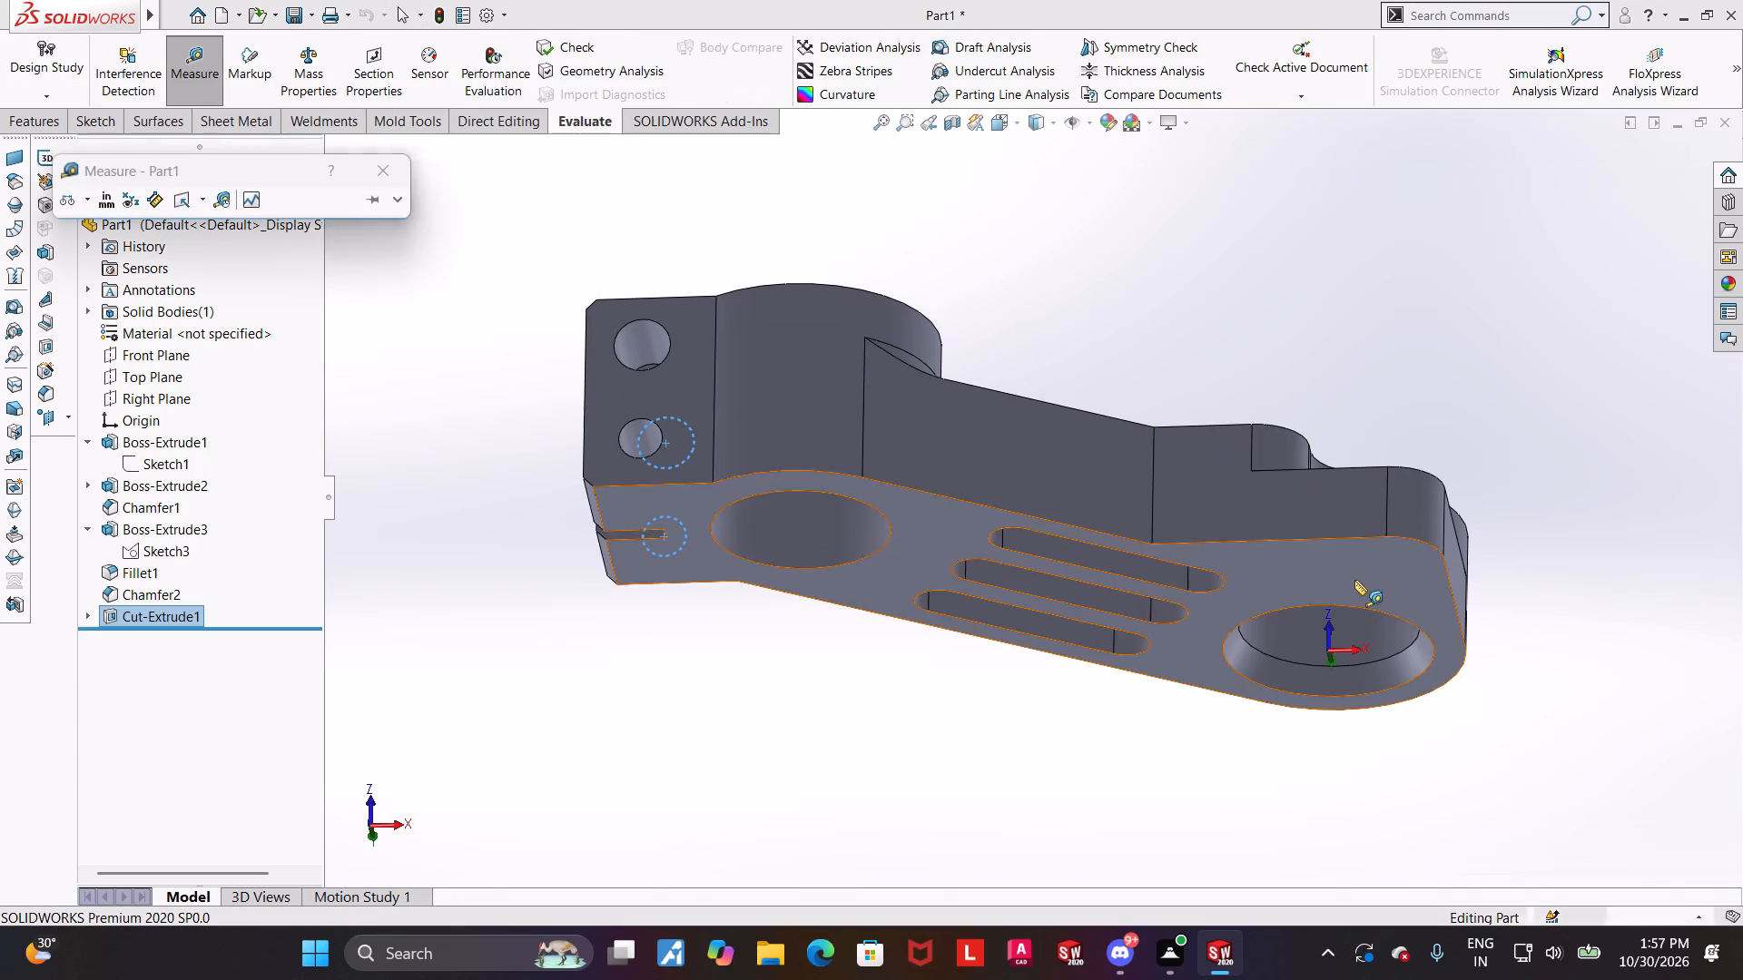
{"action": "middle_click_drag", "start_coordinate": [1381, 453], "coordinate": [1373, 661]}
{"action": "left_click", "coordinate": [1381, 544]}
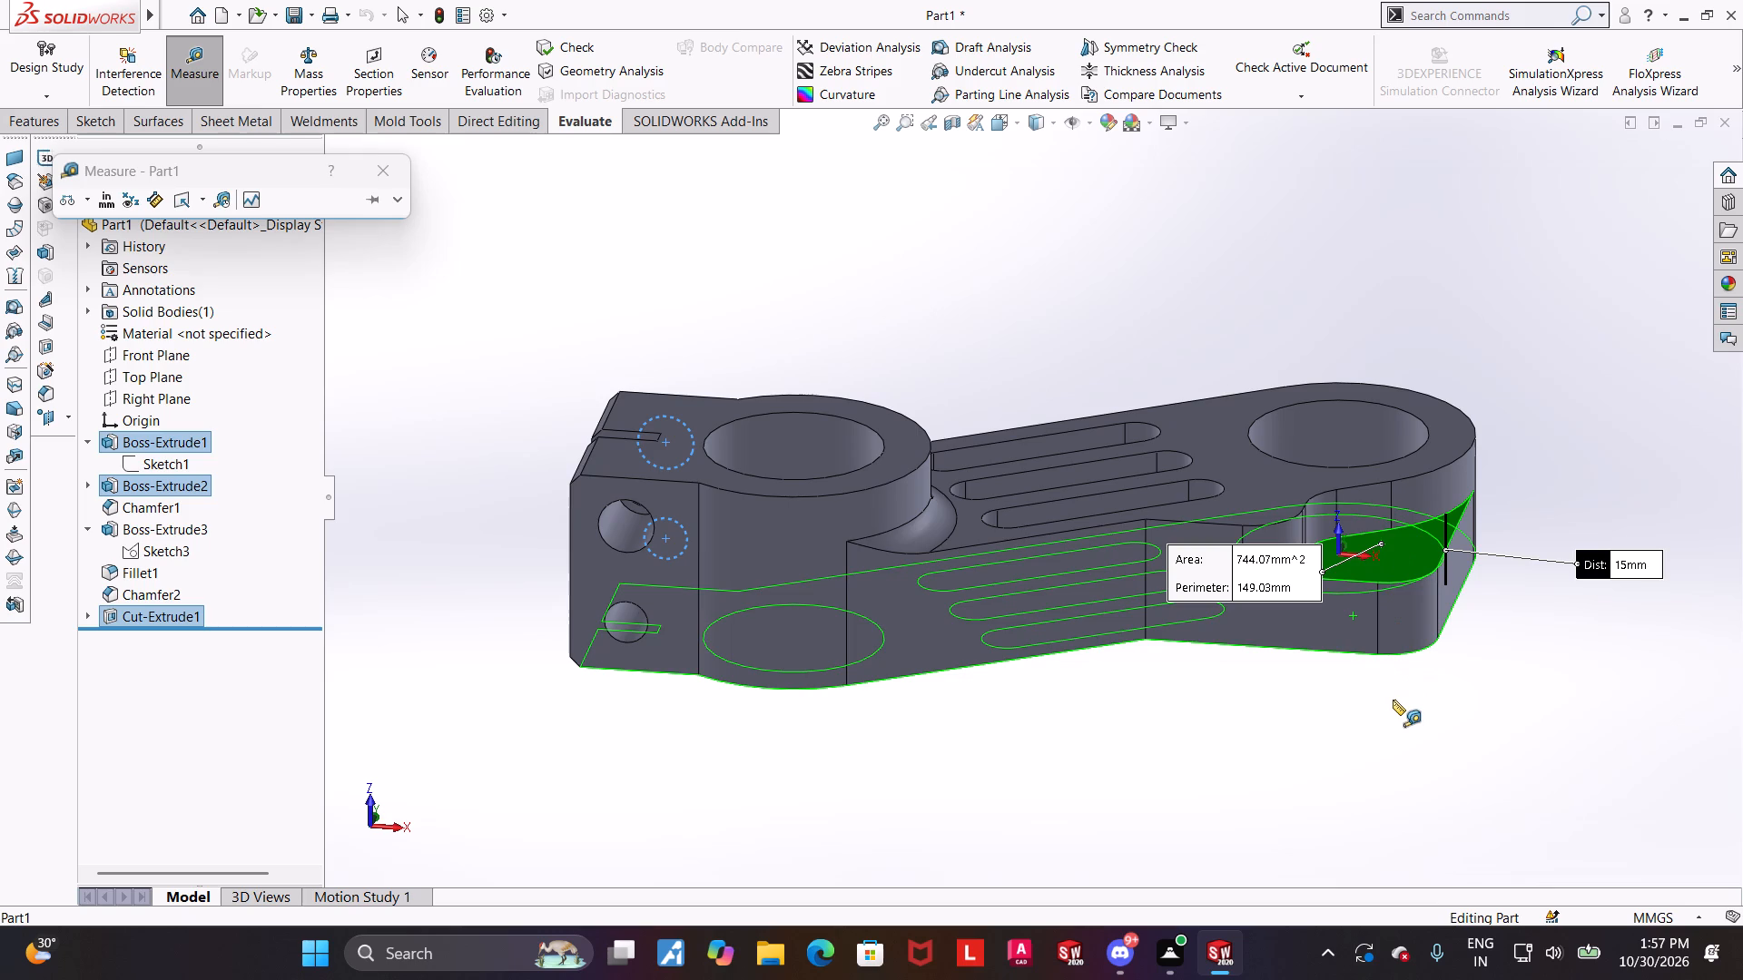
{"action": "key", "text": "Escape"}
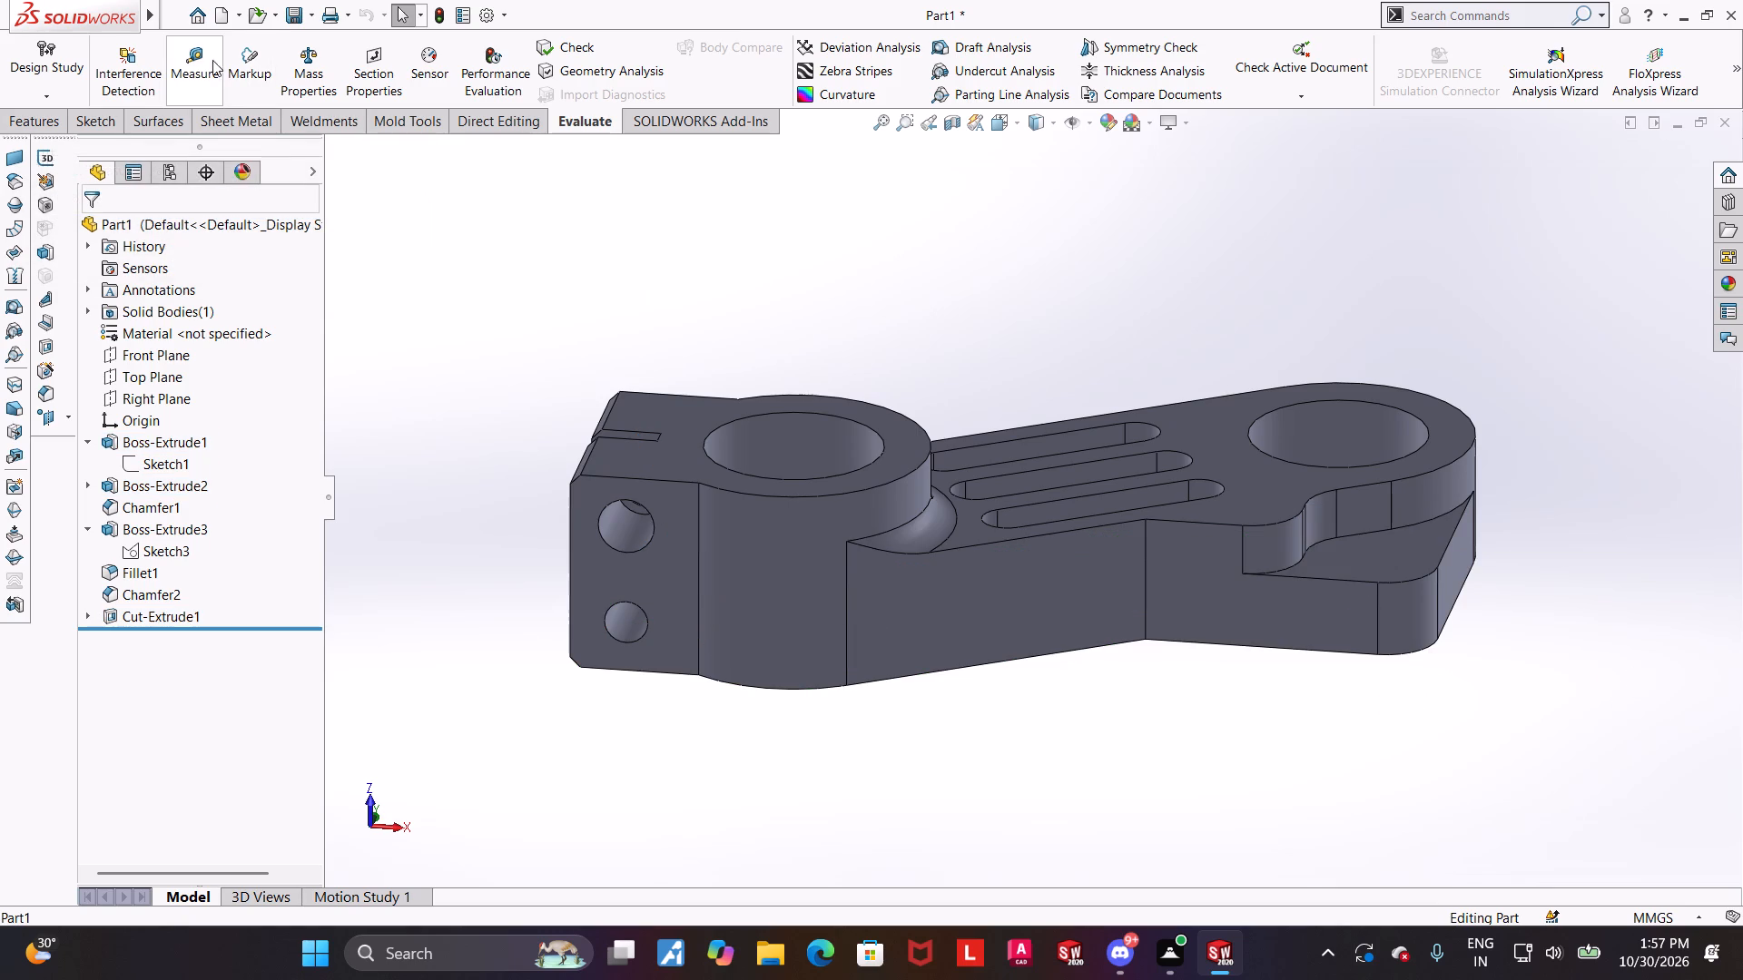
Measure the distance between the arm's front face and the recessed ledge beside the upper bore.
{"action": "left_click", "coordinate": [211, 60]}
{"action": "left_click", "coordinate": [1258, 475]}
{"action": "left_click", "coordinate": [1384, 539]}
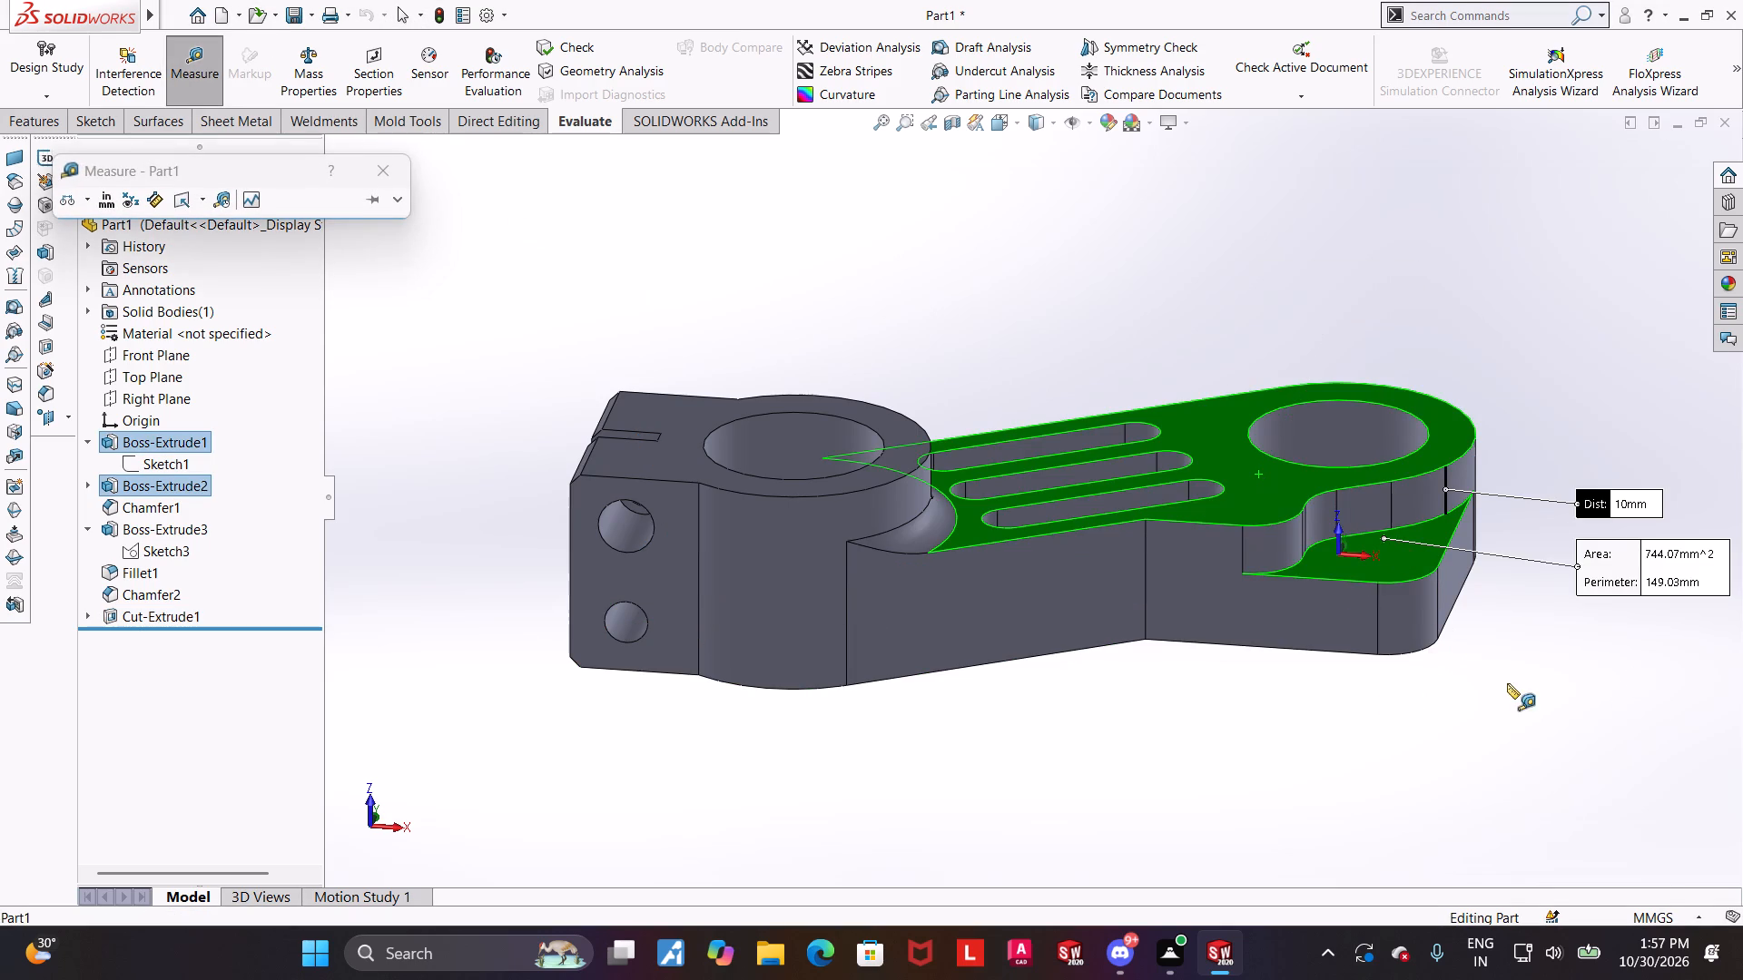
{"action": "key", "text": "Escape"}
Inspect the whole part from several angles and in the bottom view, checking the clamp, bolt holes and stepped arm.
{"action": "key", "text": "ctrl+7"}
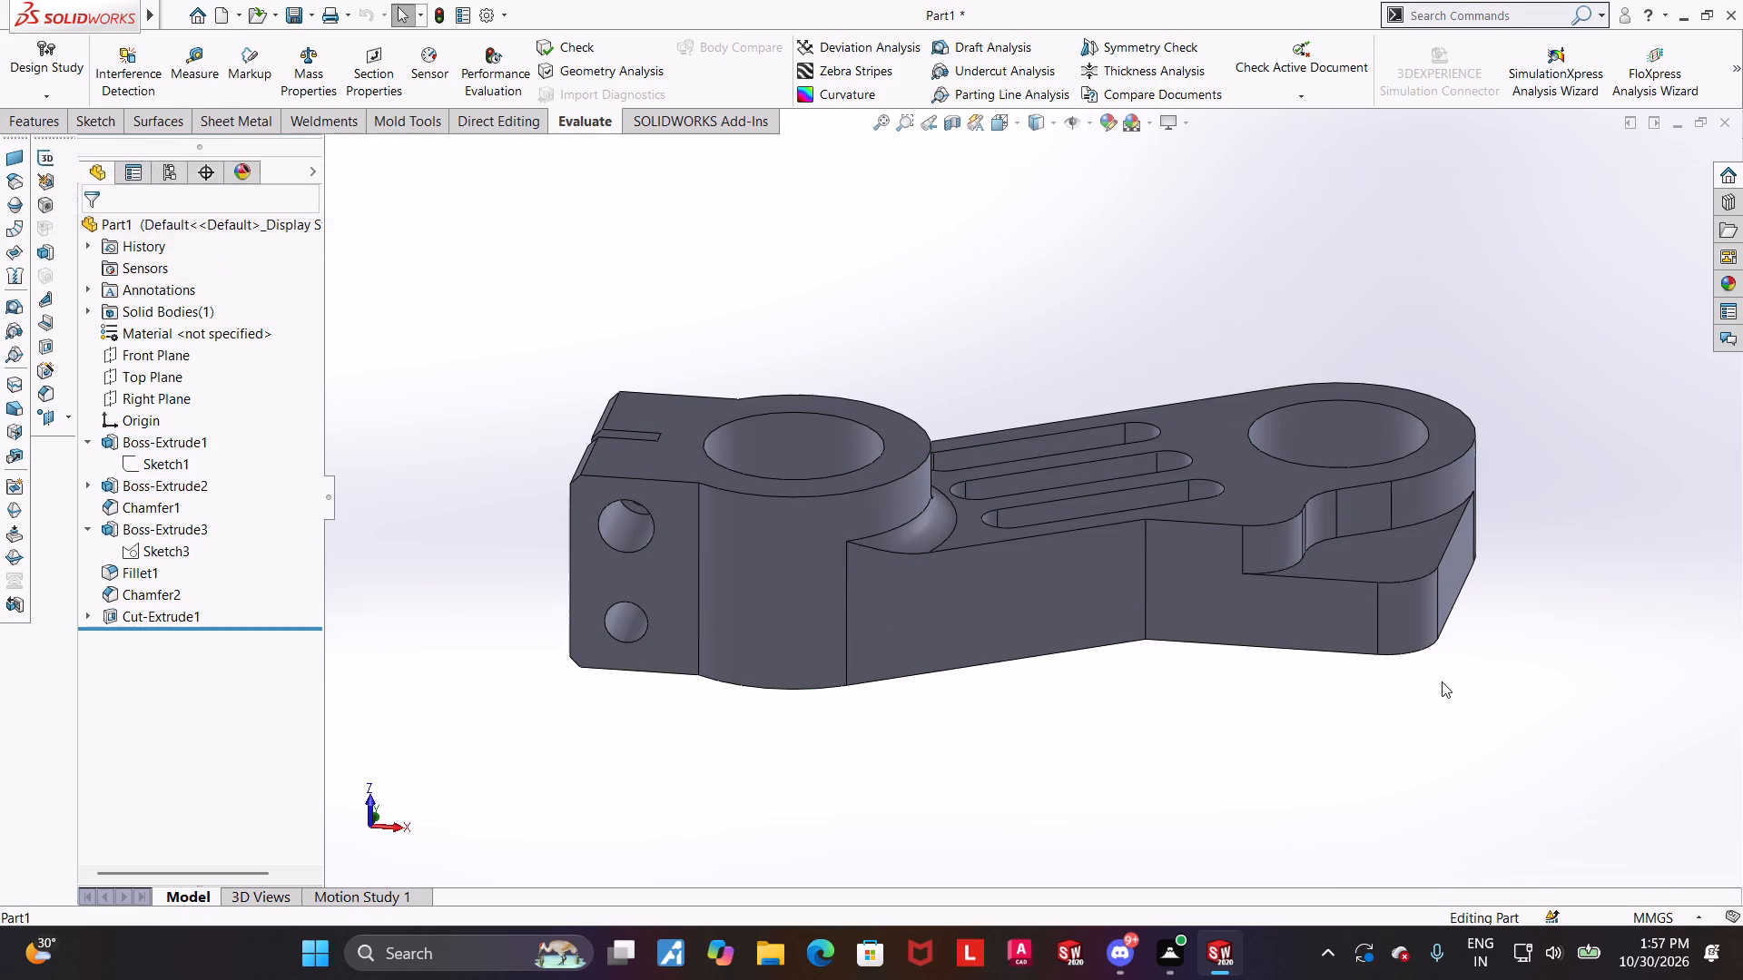
{"action": "scroll", "coordinate": [1160, 667], "scroll_direction": "up", "scroll_amount": 2}
{"action": "middle_click_drag", "start_coordinate": [1160, 667], "coordinate": [1195, 162]}
{"action": "middle_click_drag", "start_coordinate": [1178, 191], "coordinate": [1185, 538]}
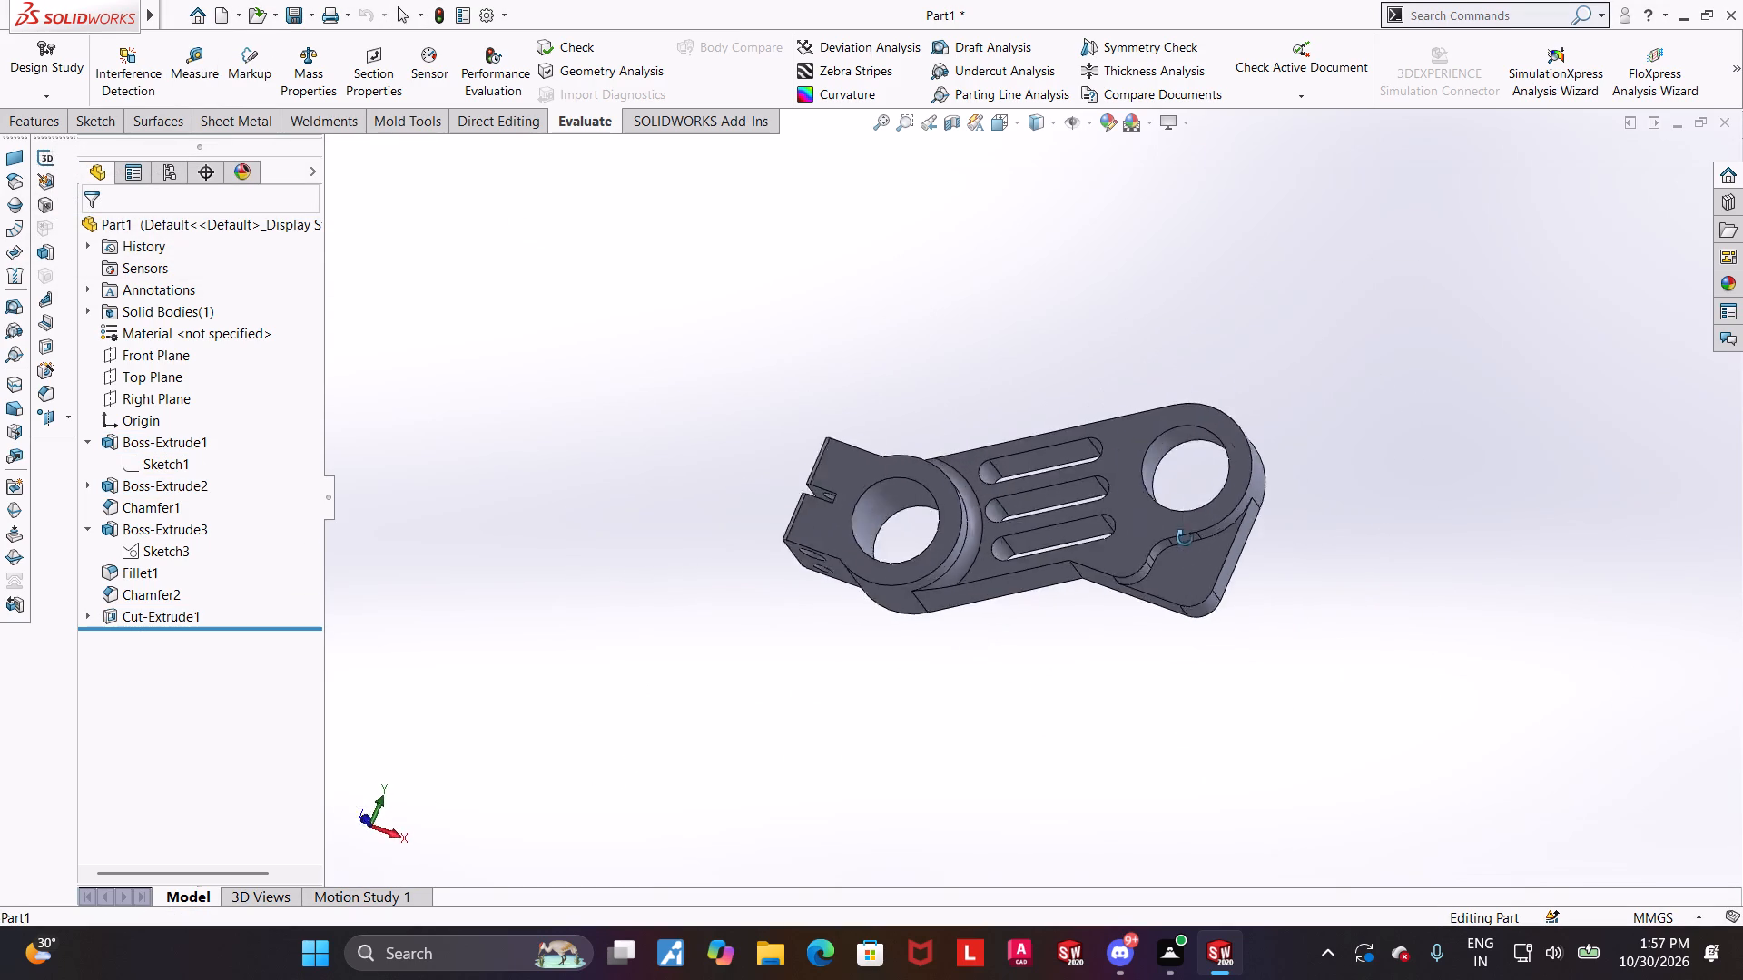
{"action": "middle_click_drag", "start_coordinate": [1185, 538], "coordinate": [1199, 328]}
{"action": "middle_click_drag", "start_coordinate": [1097, 799], "coordinate": [1087, 597]}
{"action": "scroll", "coordinate": [1088, 603], "scroll_direction": "up", "scroll_amount": 2}
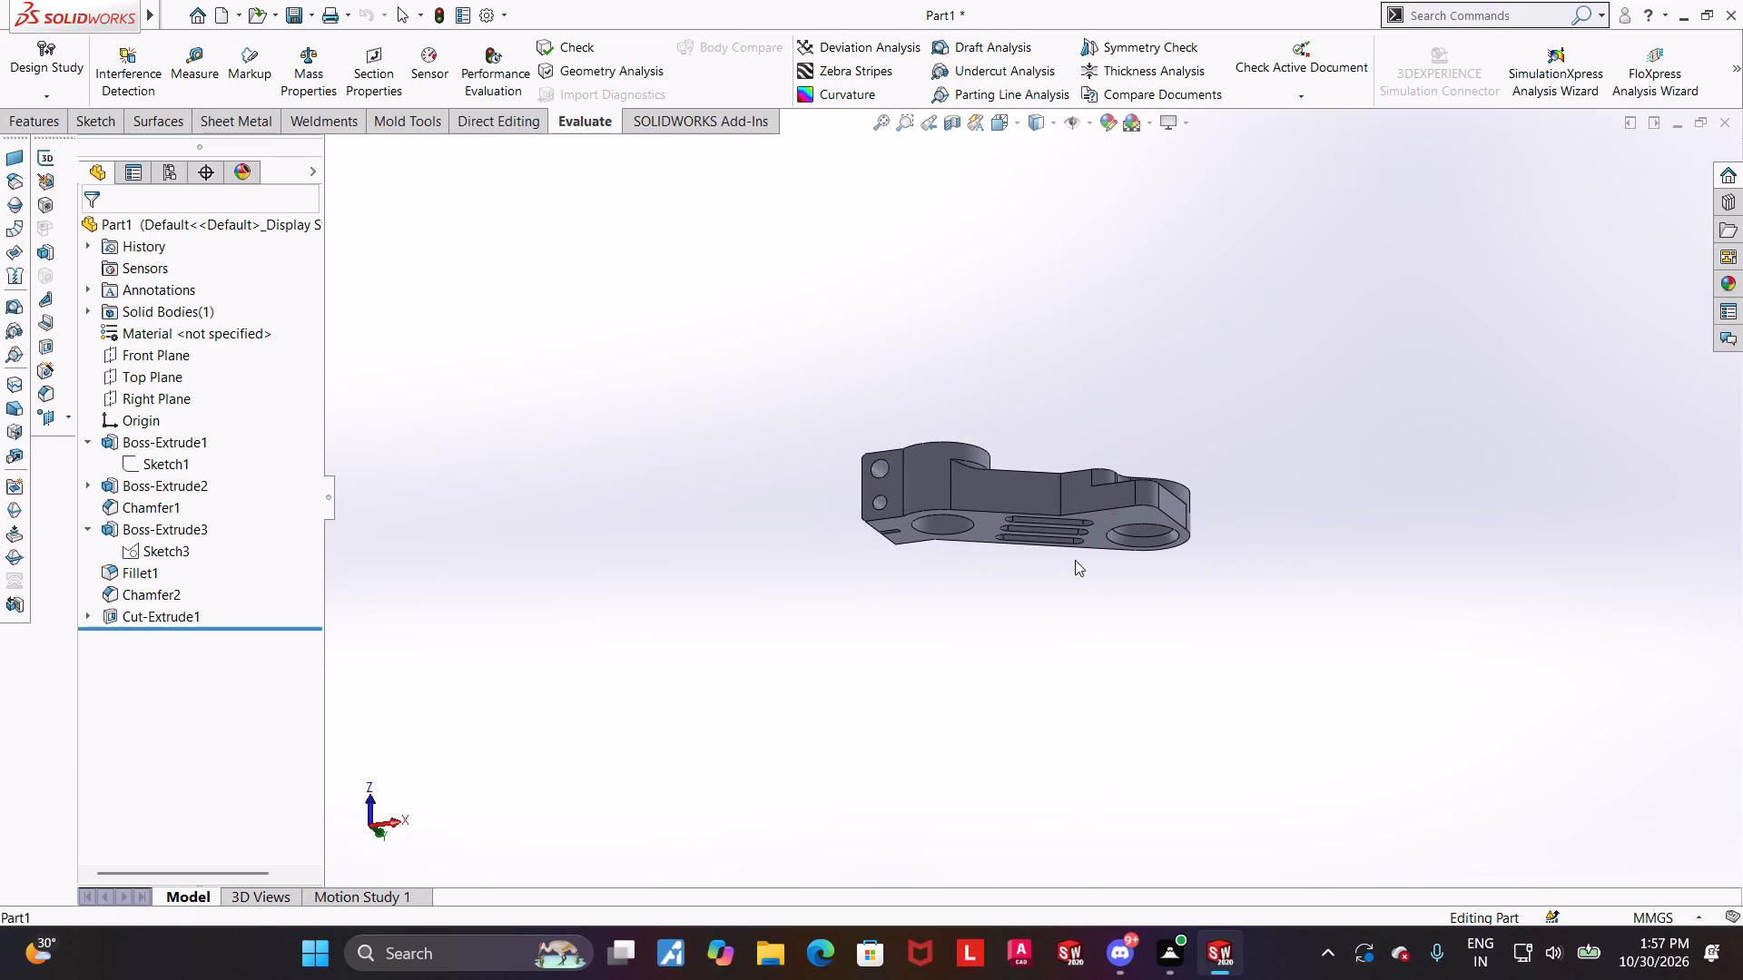
{"action": "left_click", "coordinate": [999, 118]}
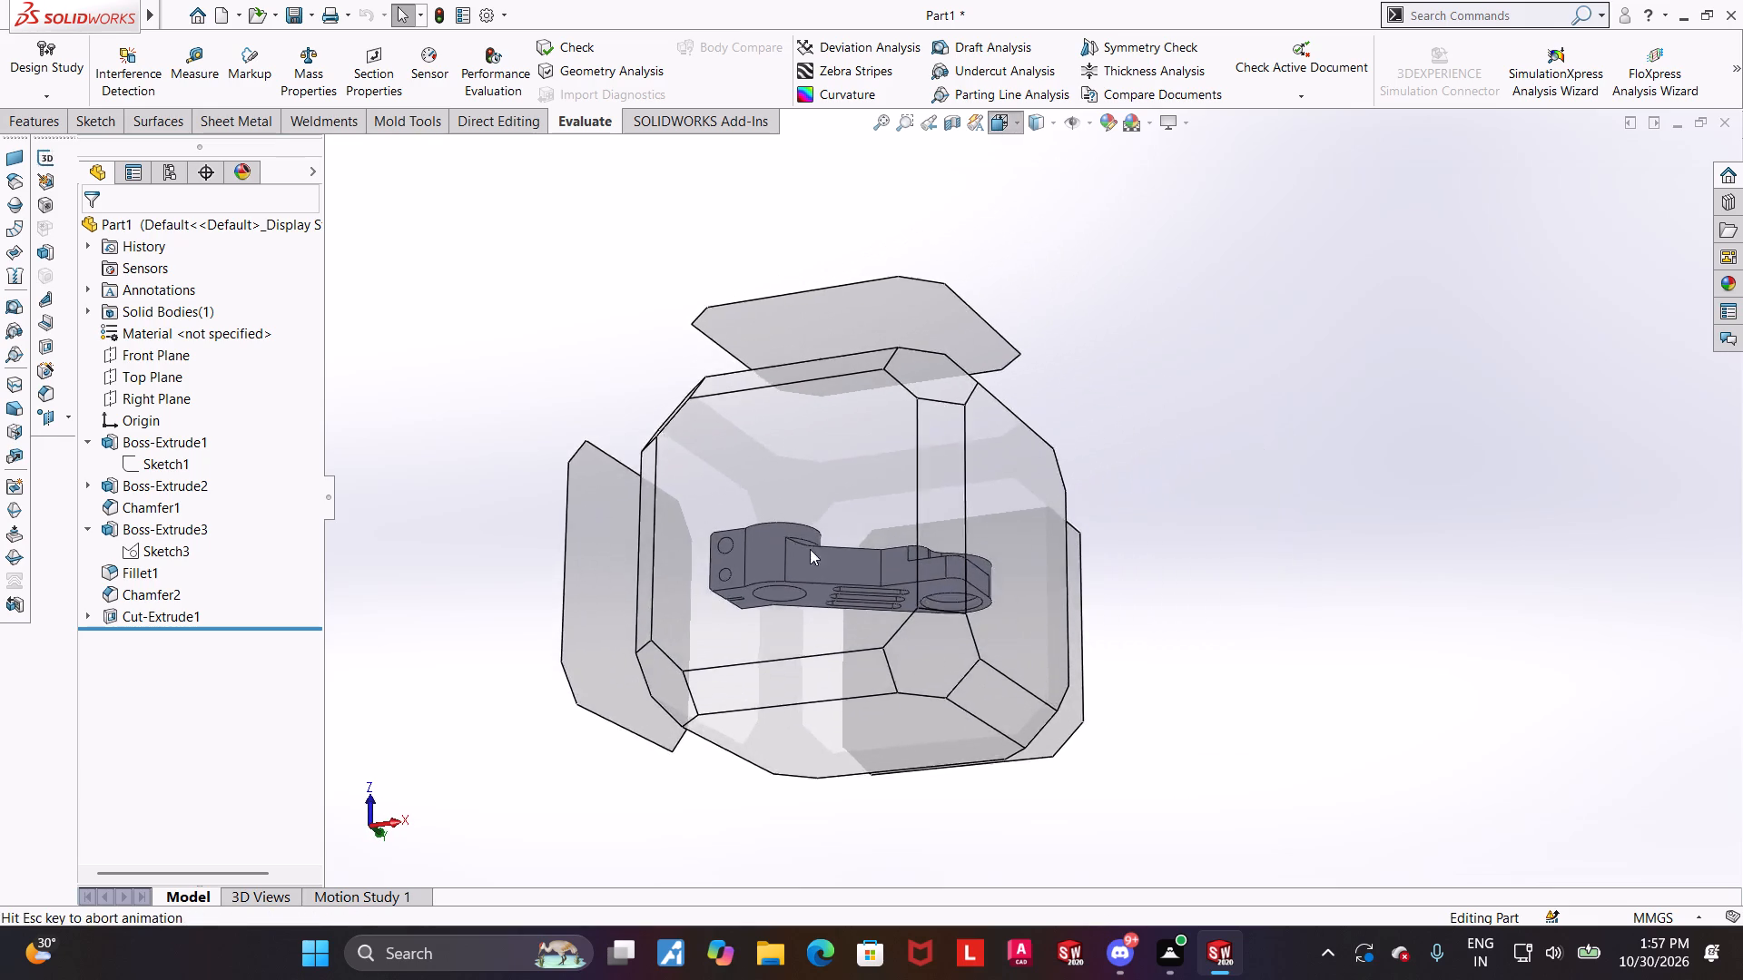
{"action": "left_click", "coordinate": [803, 554]}
{"action": "scroll", "coordinate": [1067, 622], "scroll_direction": "up", "scroll_amount": 2}
{"action": "middle_click_drag", "start_coordinate": [1111, 646], "coordinate": [1052, 404]}
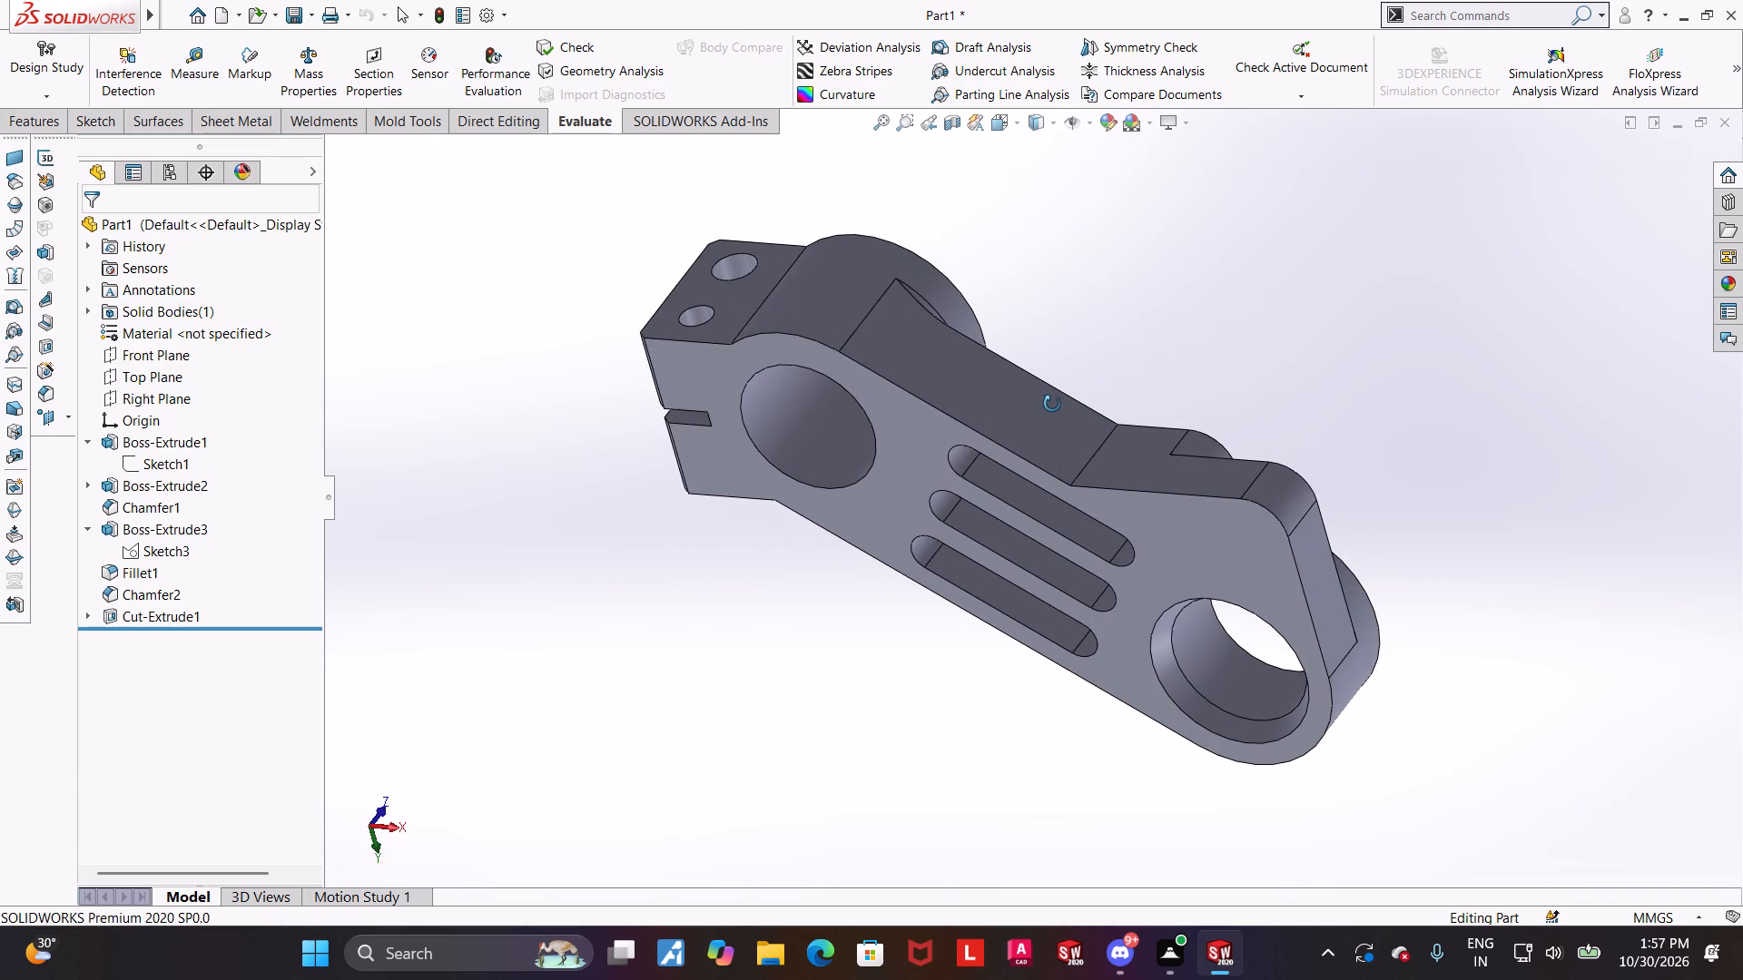
{"action": "middle_click_drag", "start_coordinate": [1052, 404], "coordinate": [1078, 425]}
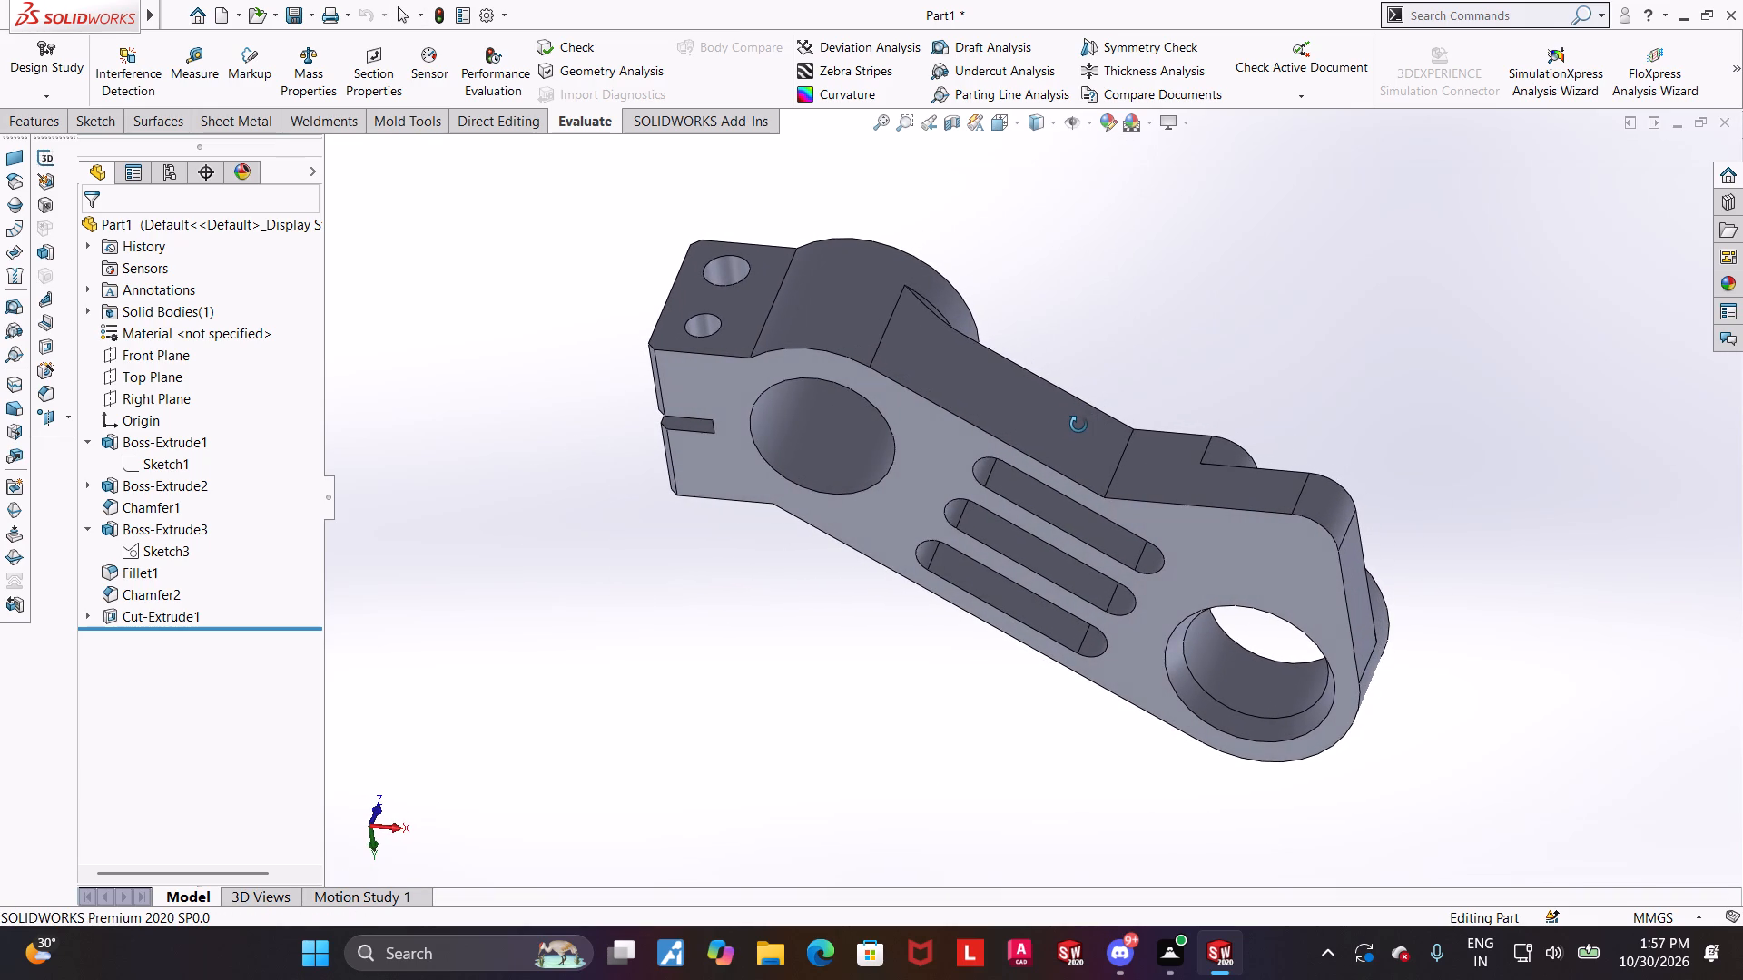
{"action": "middle_click_drag", "start_coordinate": [1078, 425], "coordinate": [1082, 430]}
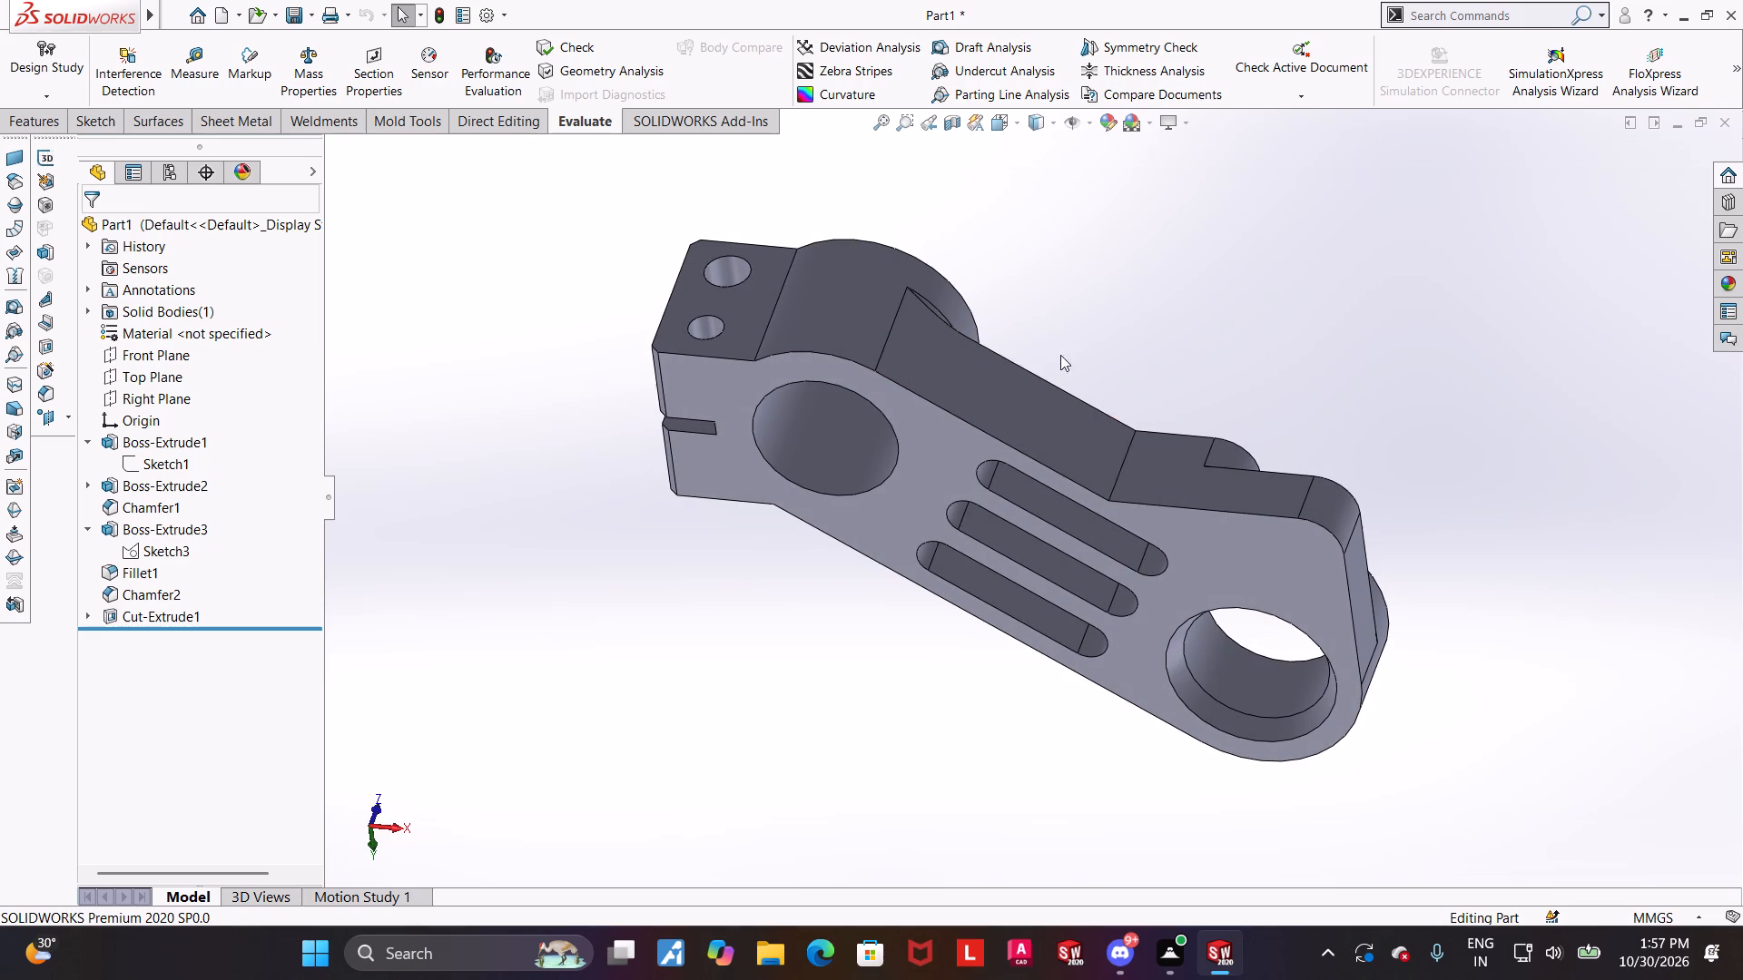
{"action": "middle_click_drag", "start_coordinate": [1003, 269], "coordinate": [1045, 221]}
{"action": "left_click", "coordinate": [1005, 125]}
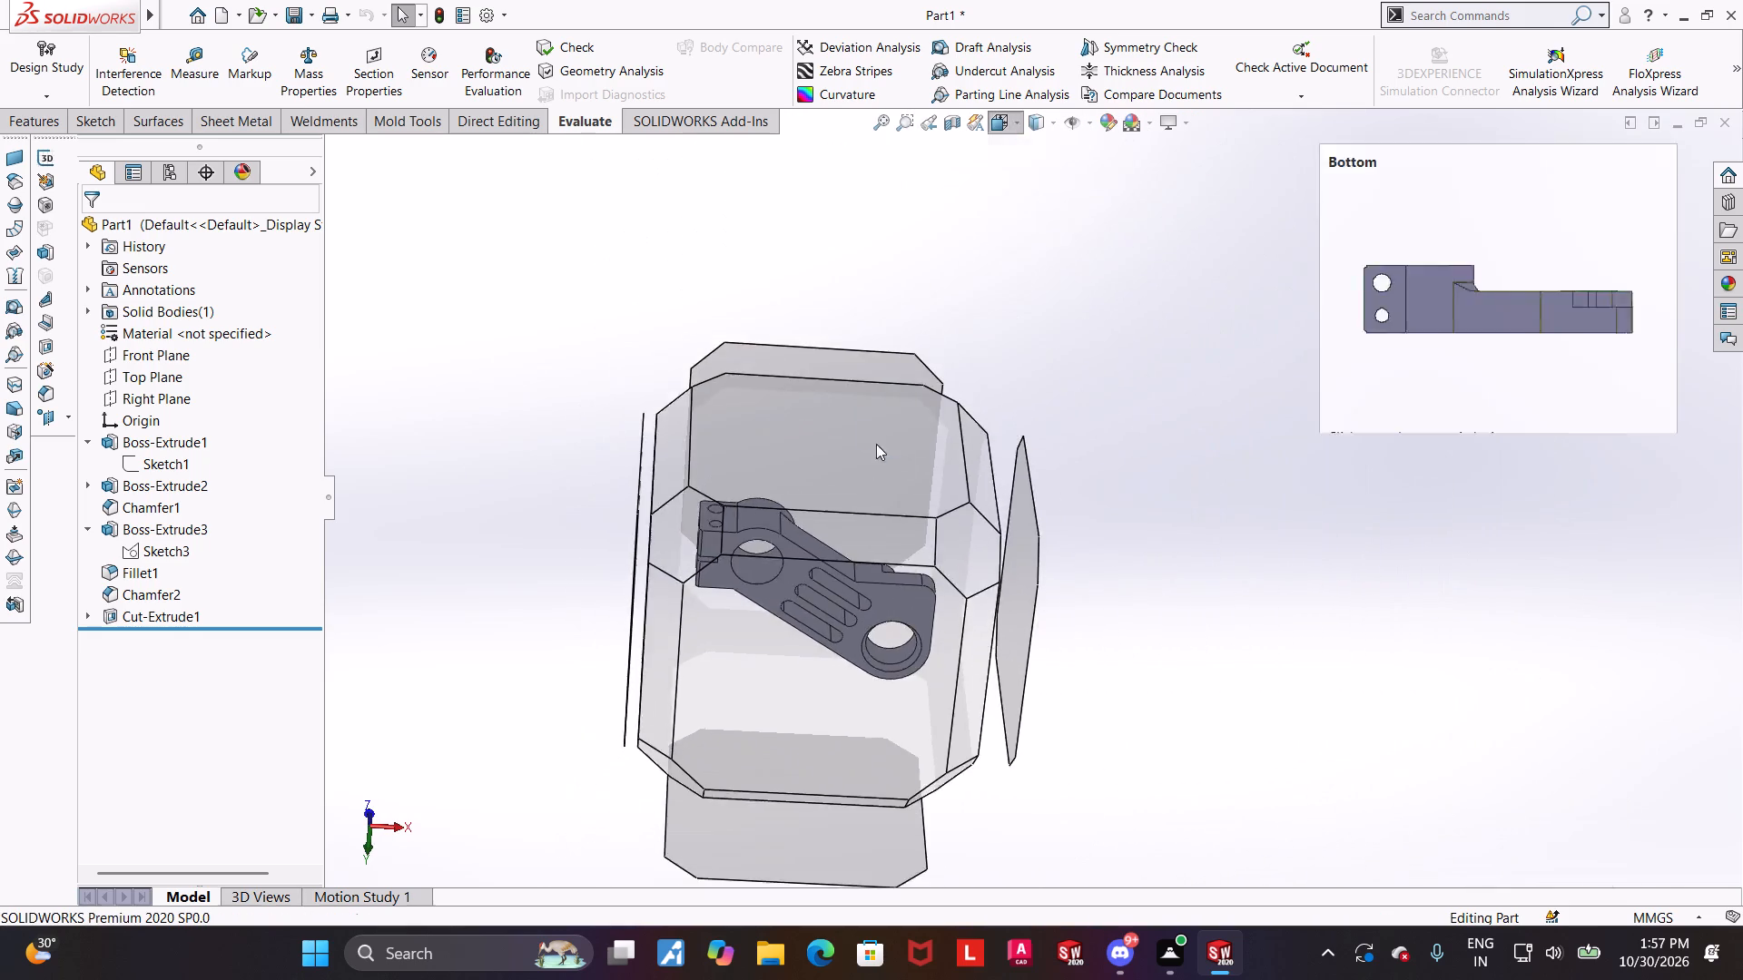
{"action": "left_click", "coordinate": [876, 443]}
{"action": "scroll", "coordinate": [1206, 498], "scroll_direction": "up", "scroll_amount": 3}
{"action": "middle_click_drag", "start_coordinate": [1121, 407], "coordinate": [1483, 517]}
{"action": "middle_click_drag", "start_coordinate": [1267, 281], "coordinate": [1285, 604]}
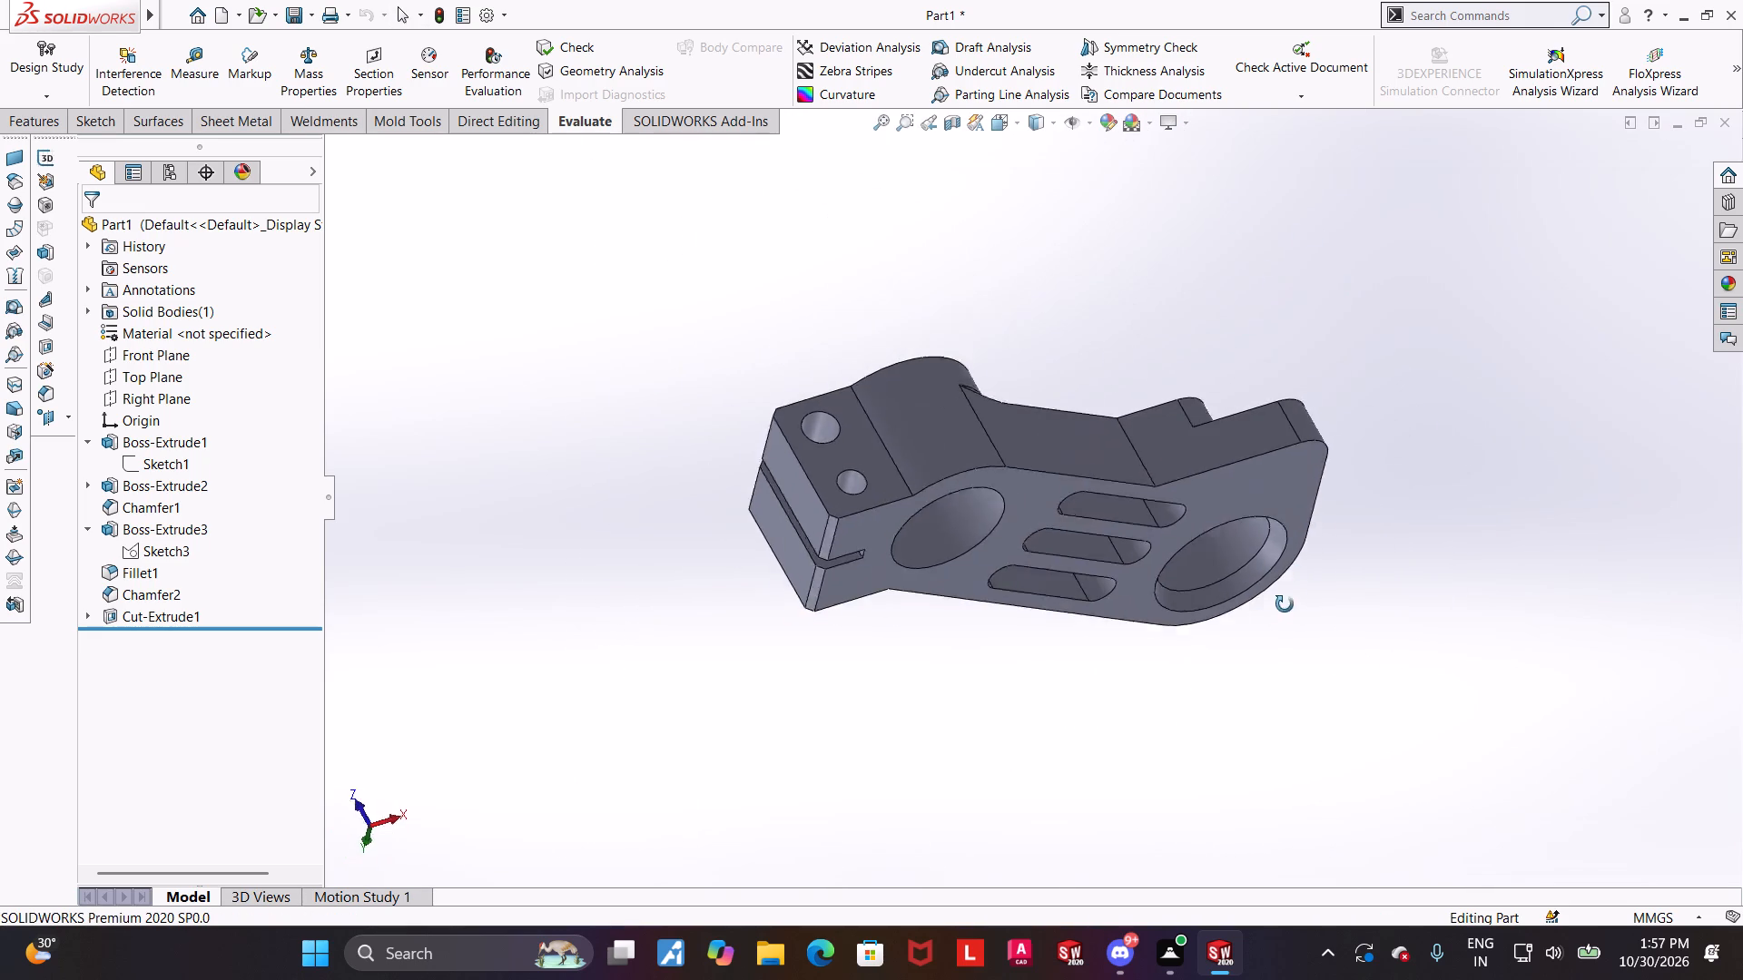
{"action": "middle_click_drag", "start_coordinate": [1285, 604], "coordinate": [1277, 609]}
{"action": "left_click", "coordinate": [1002, 114]}
{"action": "left_click", "coordinate": [879, 473]}
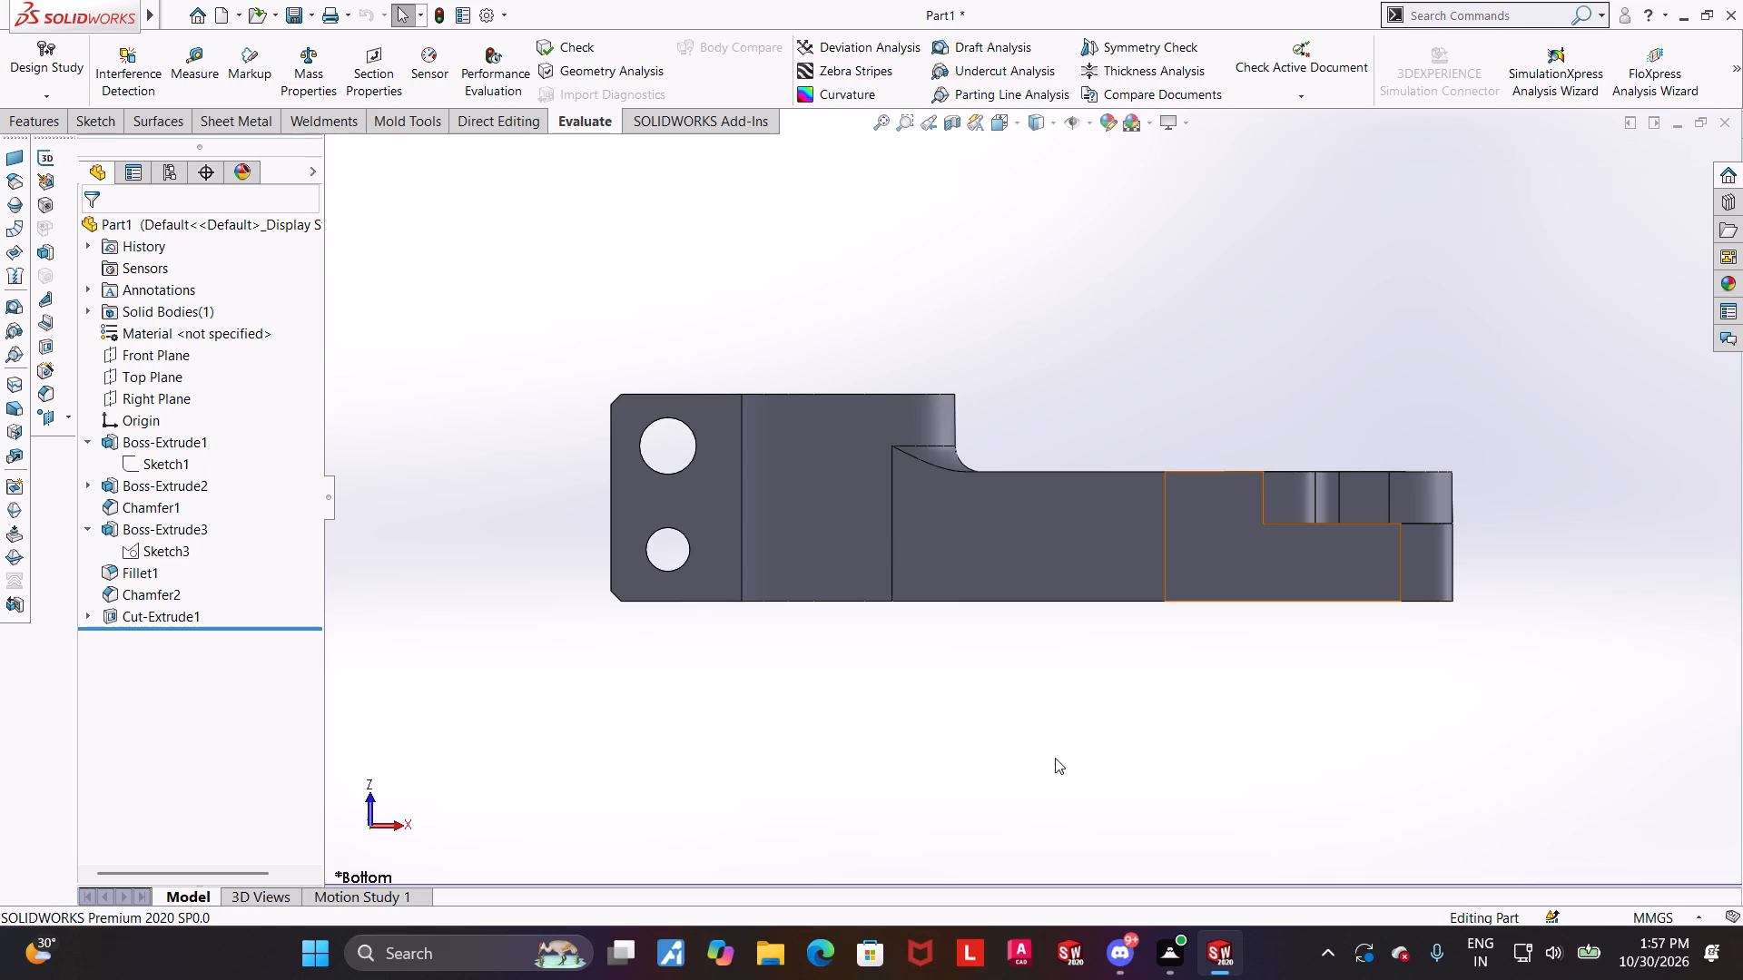
Examine the clamp split and tabs up close, and the arm's slots, bores and fillet in the front view.
{"action": "scroll", "coordinate": [746, 573], "scroll_direction": "down", "scroll_amount": 2}
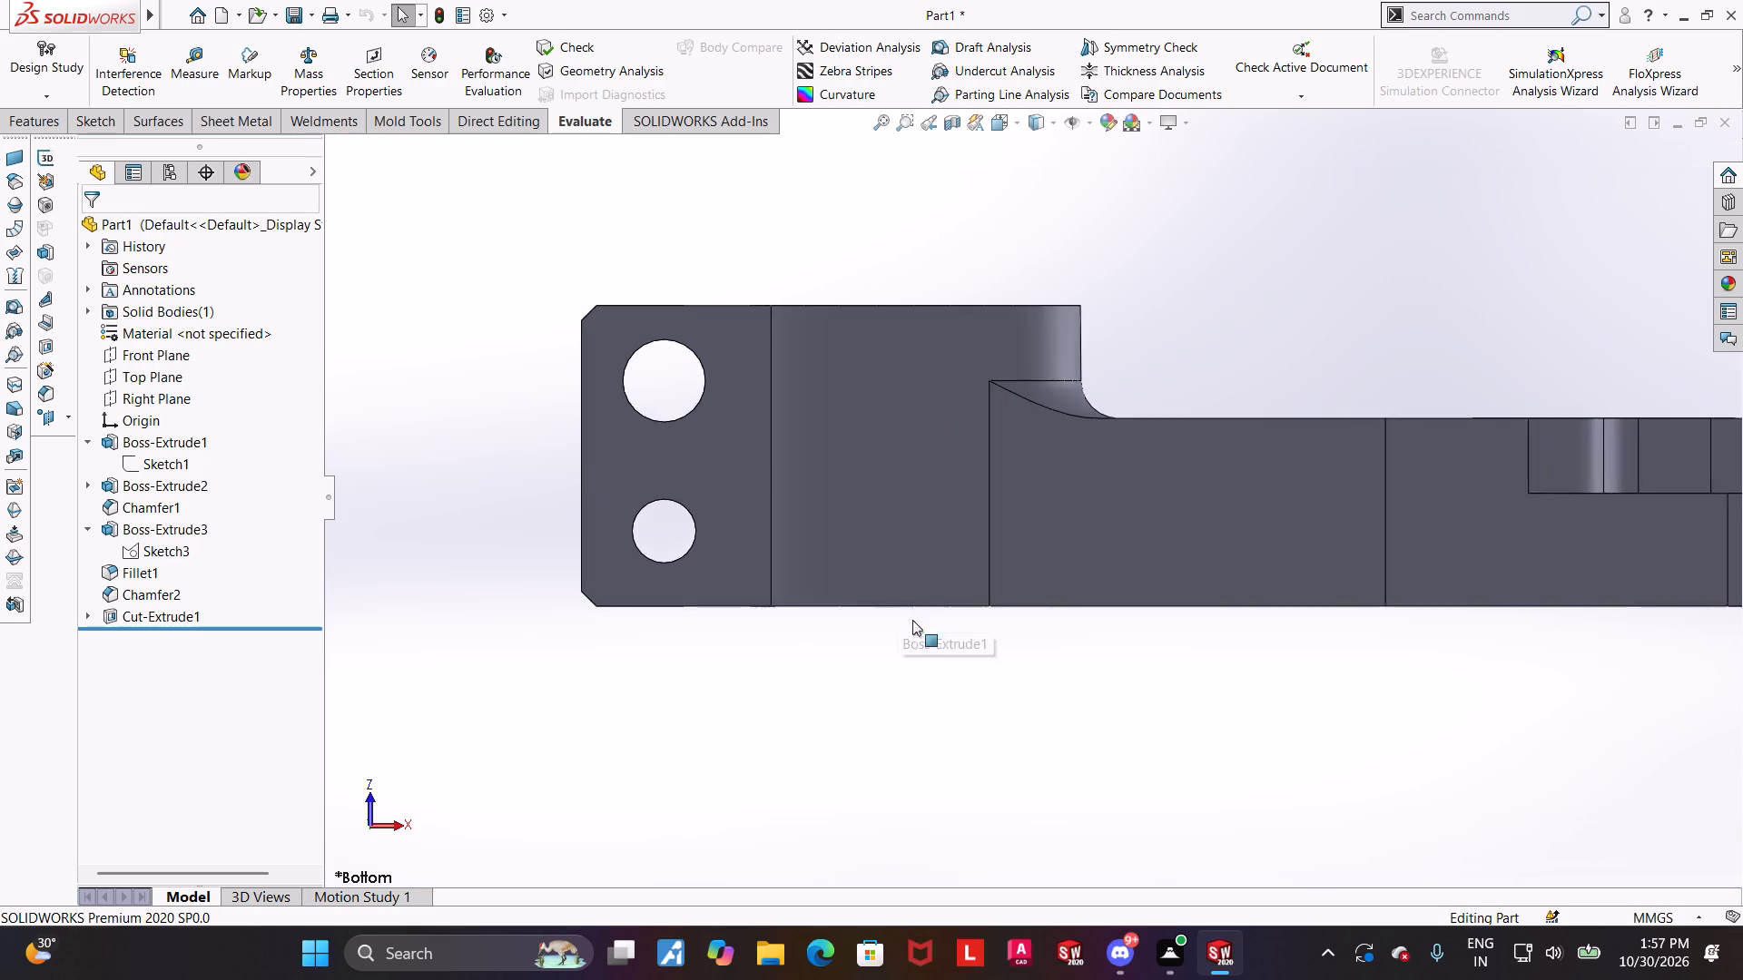
{"action": "middle_click_drag", "start_coordinate": [912, 620], "coordinate": [890, 874]}
{"action": "middle_click_drag", "start_coordinate": [990, 524], "coordinate": [1094, 730]}
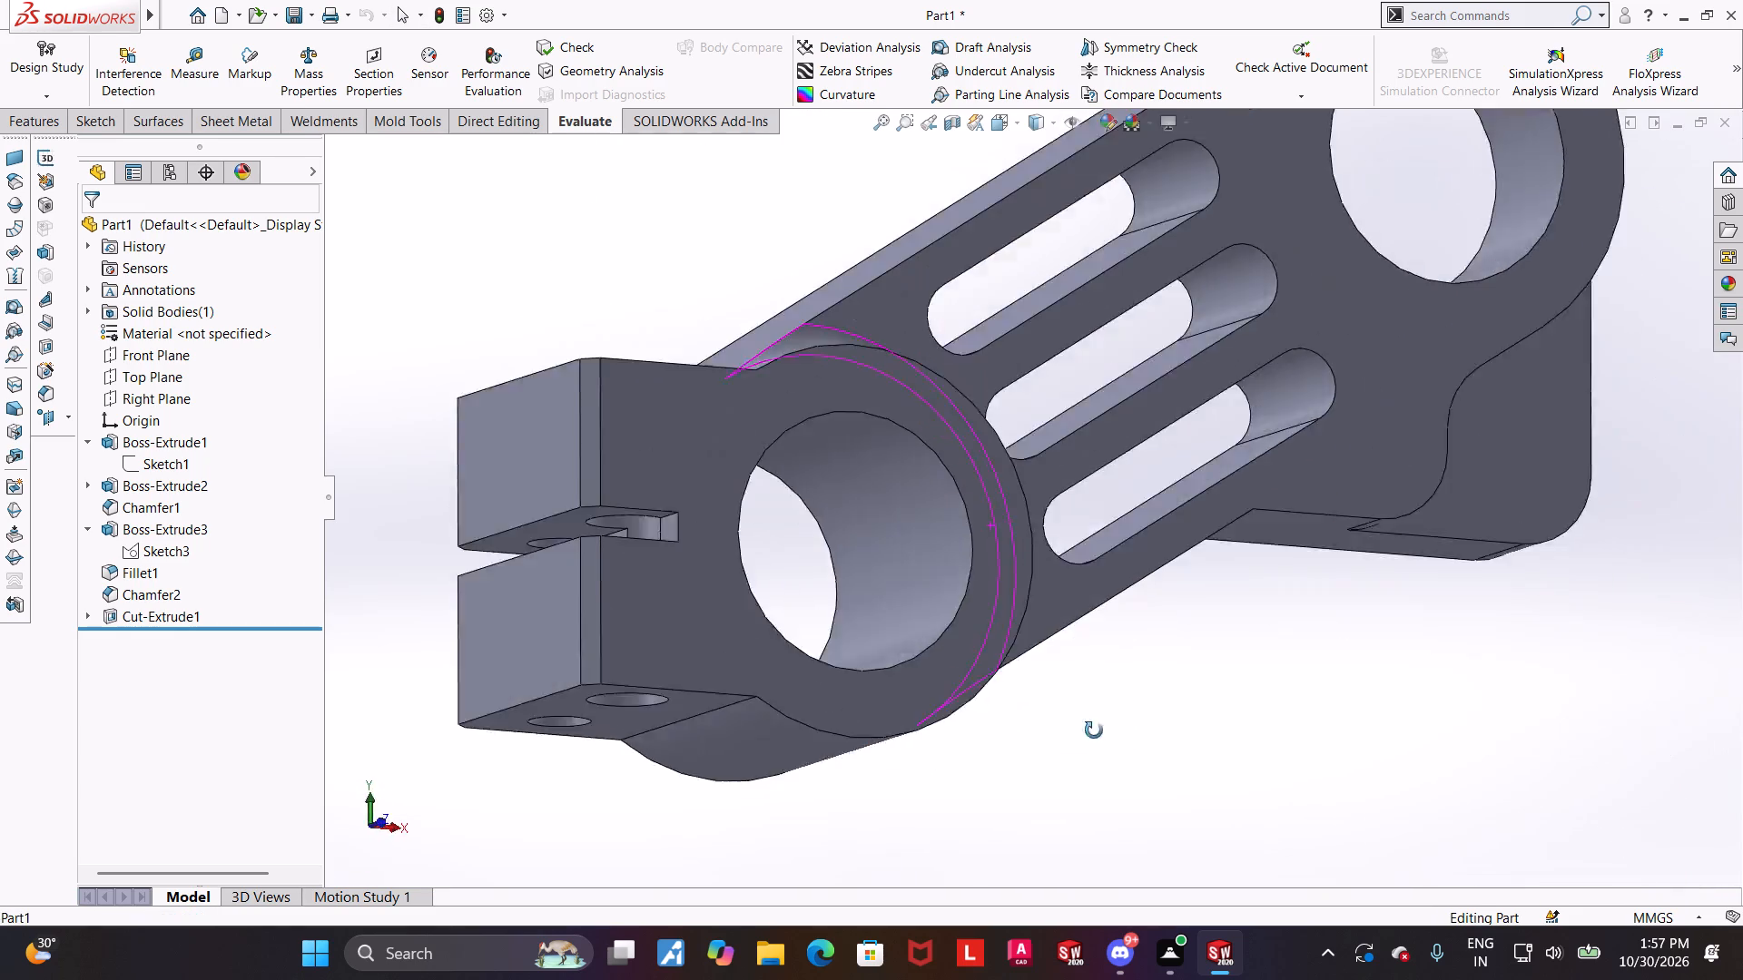
{"action": "middle_click_drag", "start_coordinate": [1094, 730], "coordinate": [1088, 784]}
{"action": "left_click", "coordinate": [1003, 116]}
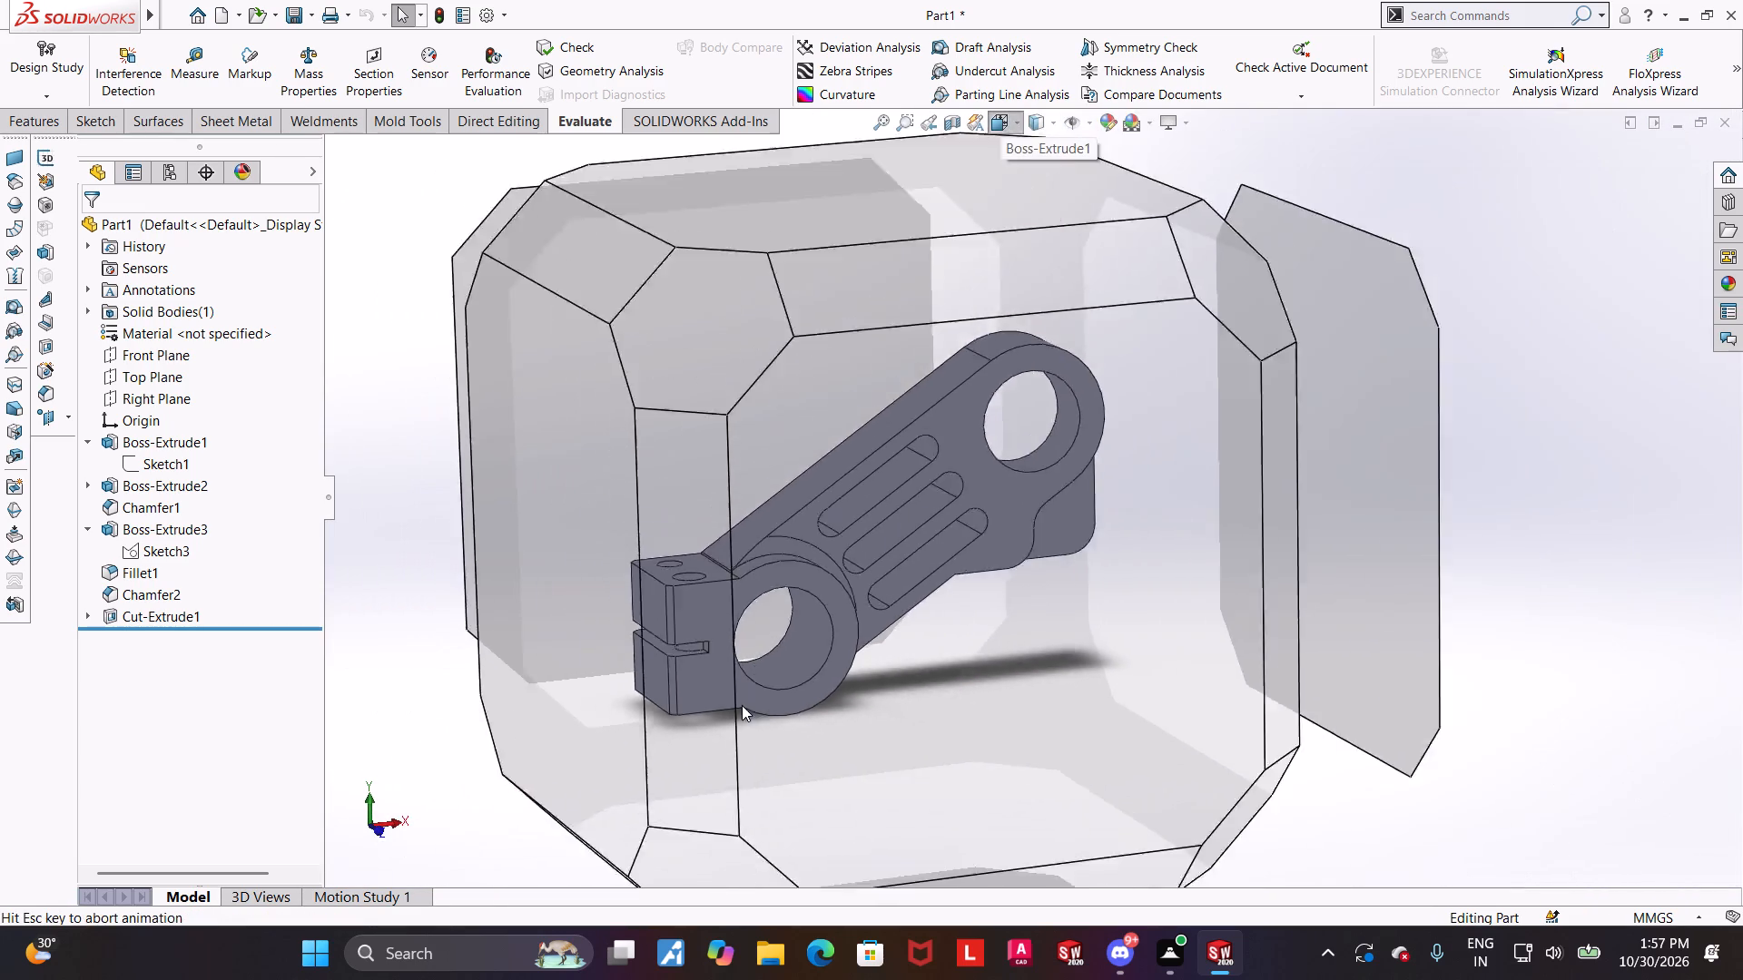
{"action": "left_click", "coordinate": [817, 653]}
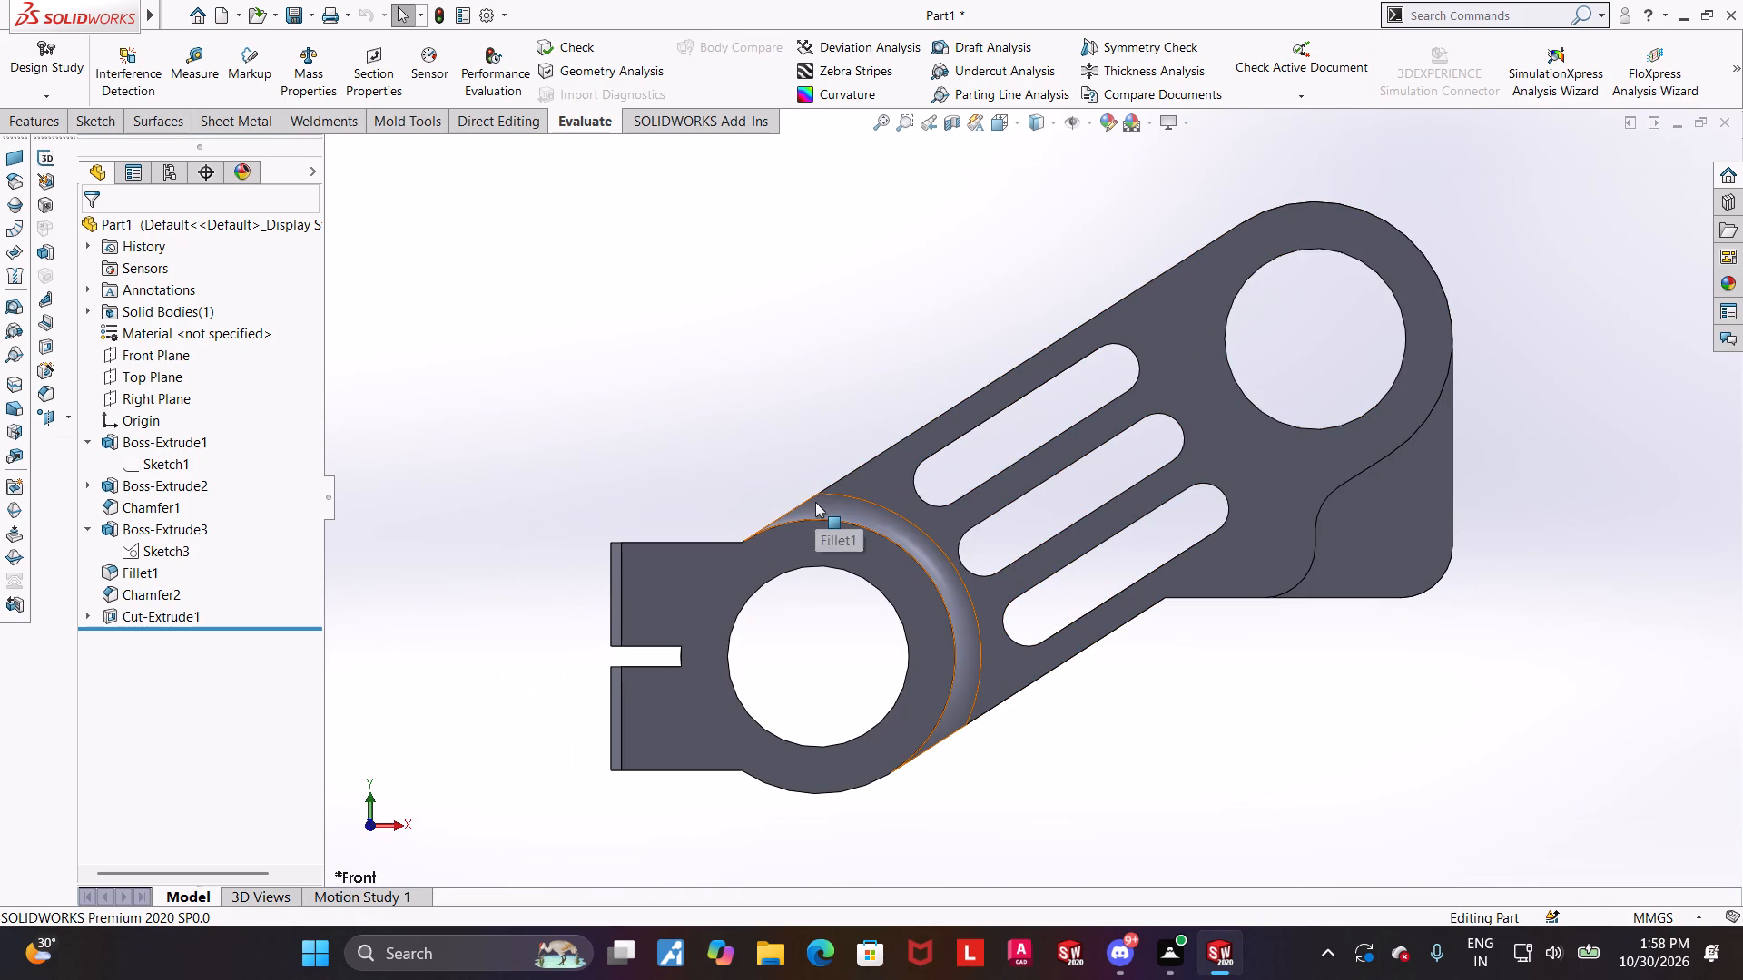
{"action": "scroll", "coordinate": [815, 502], "scroll_direction": "up", "scroll_amount": 1}
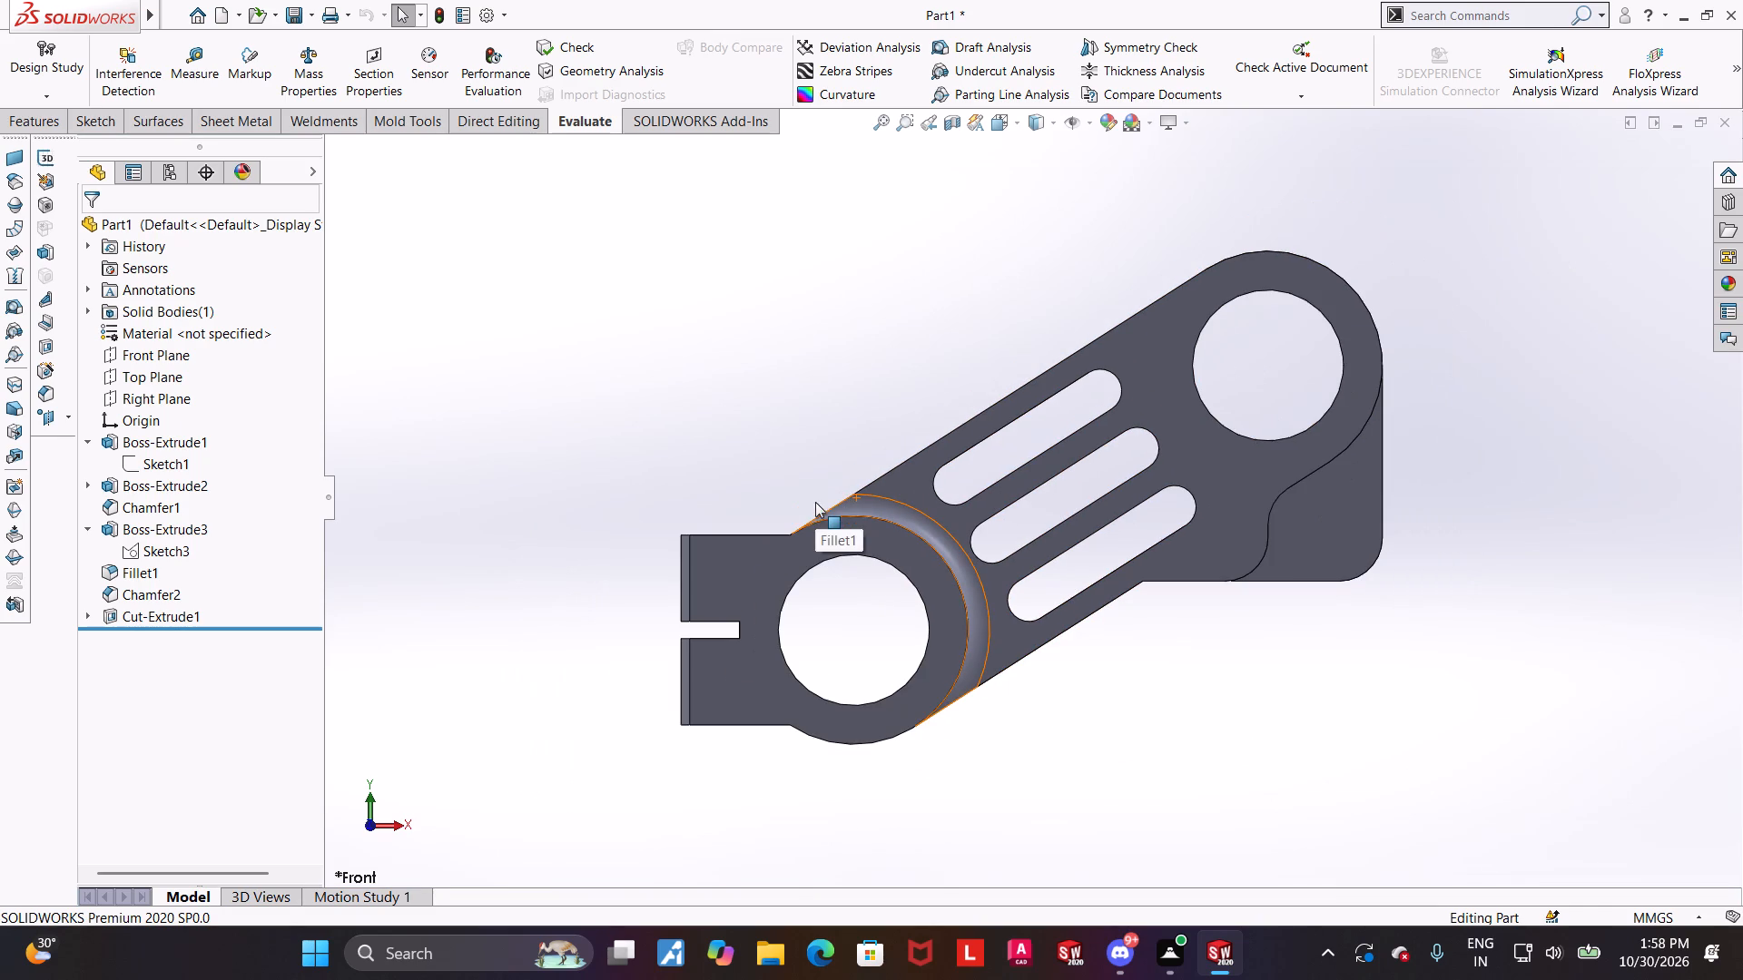
{"action": "scroll", "coordinate": [961, 641], "scroll_direction": "down", "scroll_amount": 1}
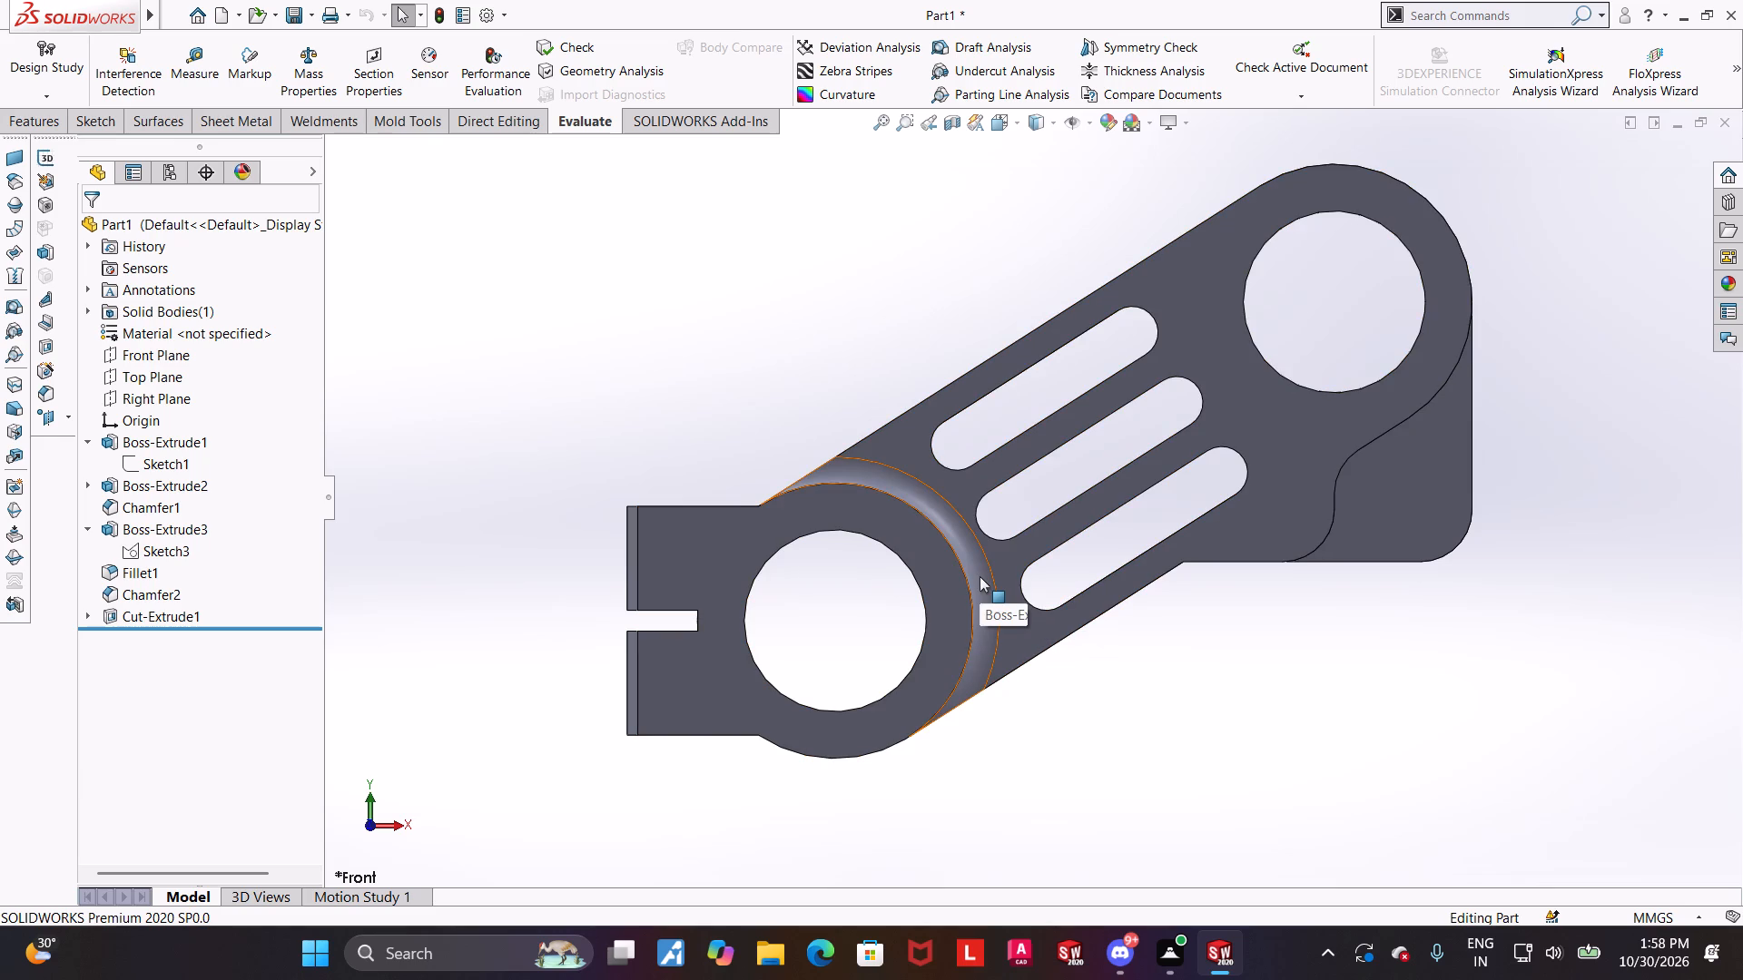
{"action": "scroll", "coordinate": [980, 576], "scroll_direction": "up", "scroll_amount": 1}
{"action": "scroll", "coordinate": [980, 576], "scroll_direction": "down", "scroll_amount": 1}
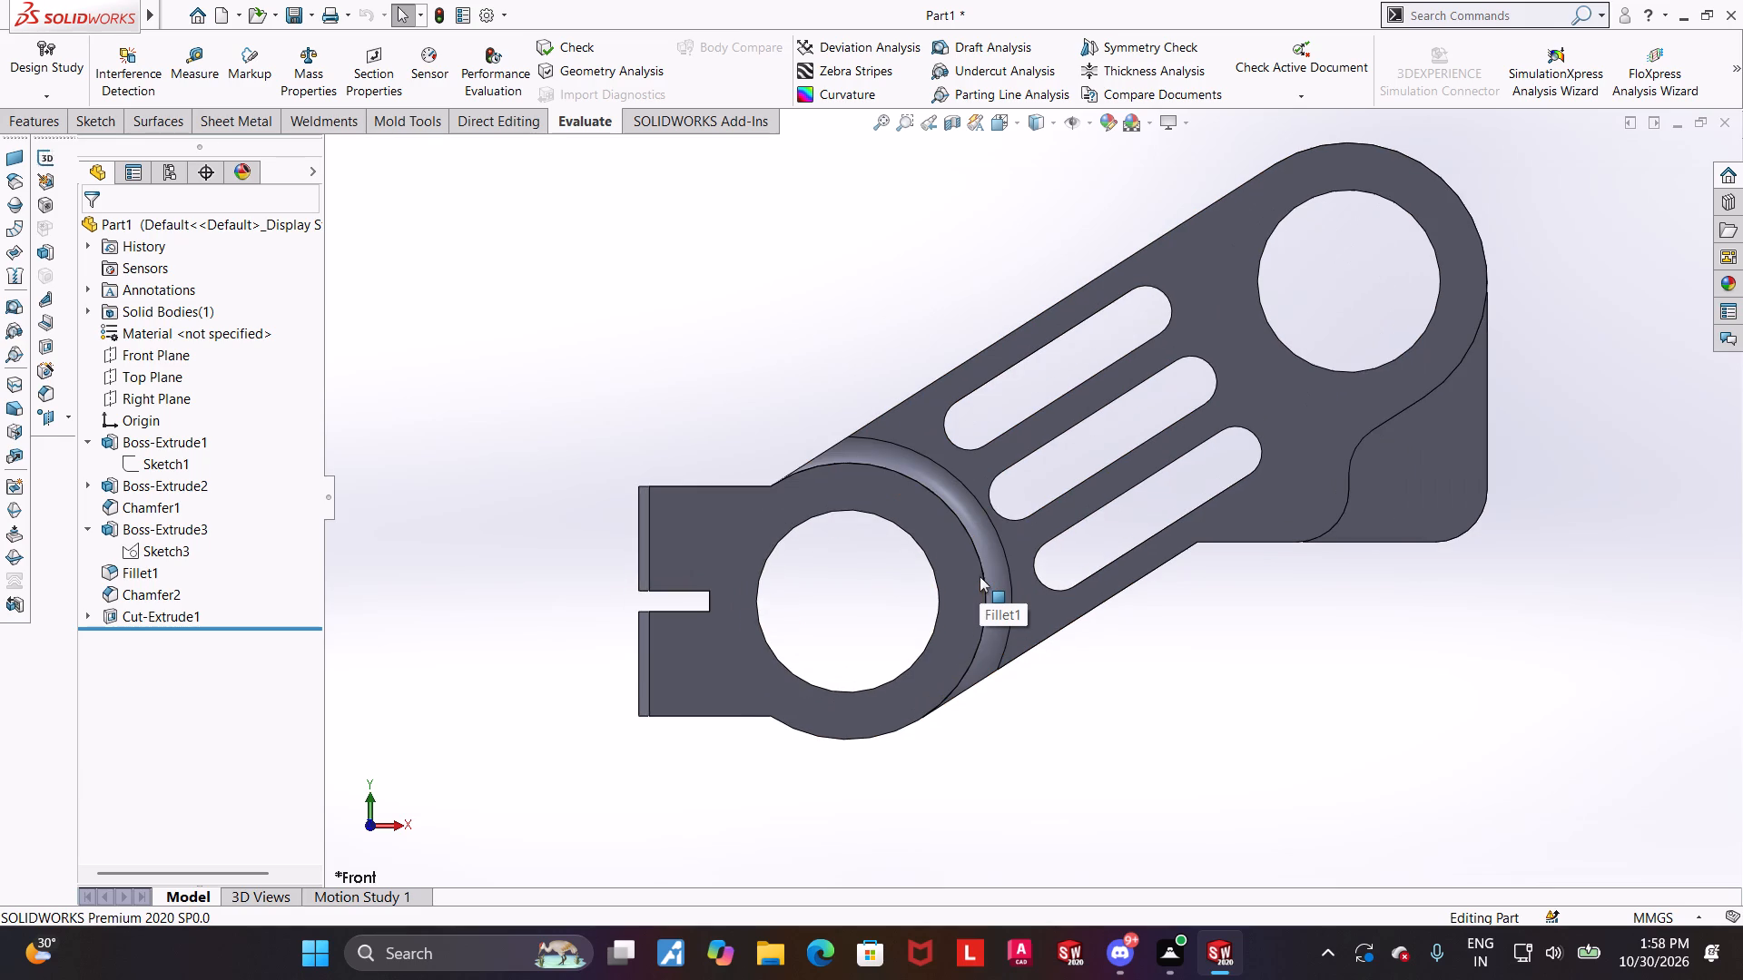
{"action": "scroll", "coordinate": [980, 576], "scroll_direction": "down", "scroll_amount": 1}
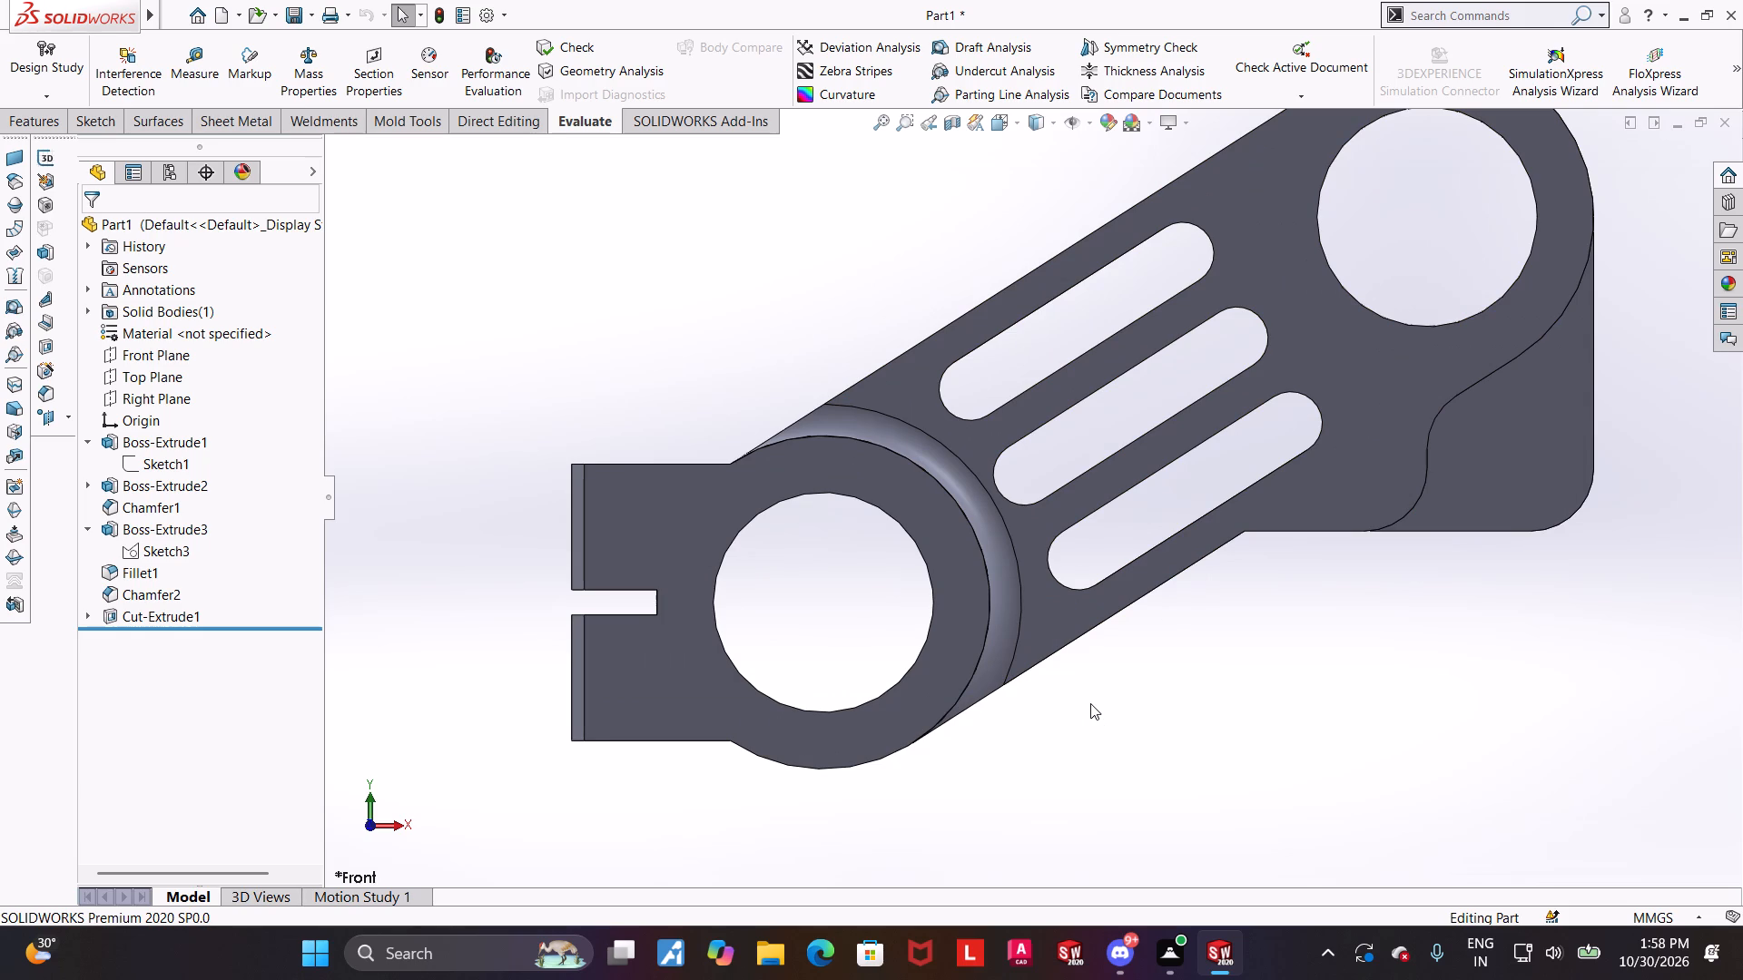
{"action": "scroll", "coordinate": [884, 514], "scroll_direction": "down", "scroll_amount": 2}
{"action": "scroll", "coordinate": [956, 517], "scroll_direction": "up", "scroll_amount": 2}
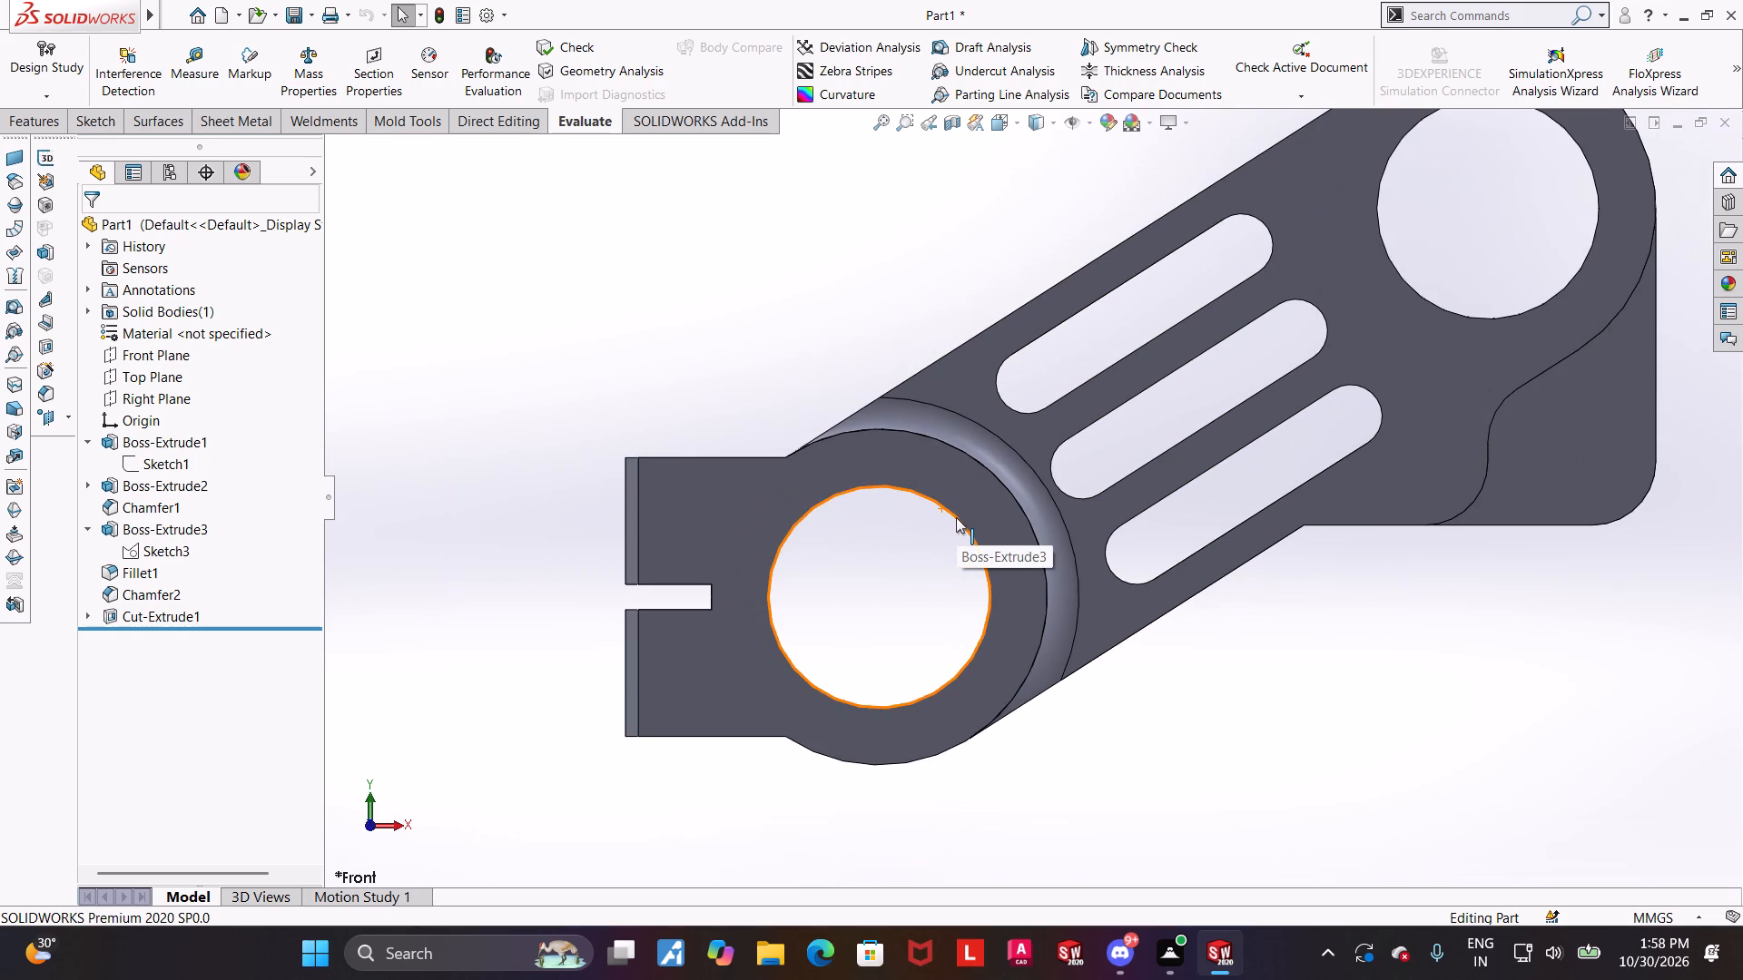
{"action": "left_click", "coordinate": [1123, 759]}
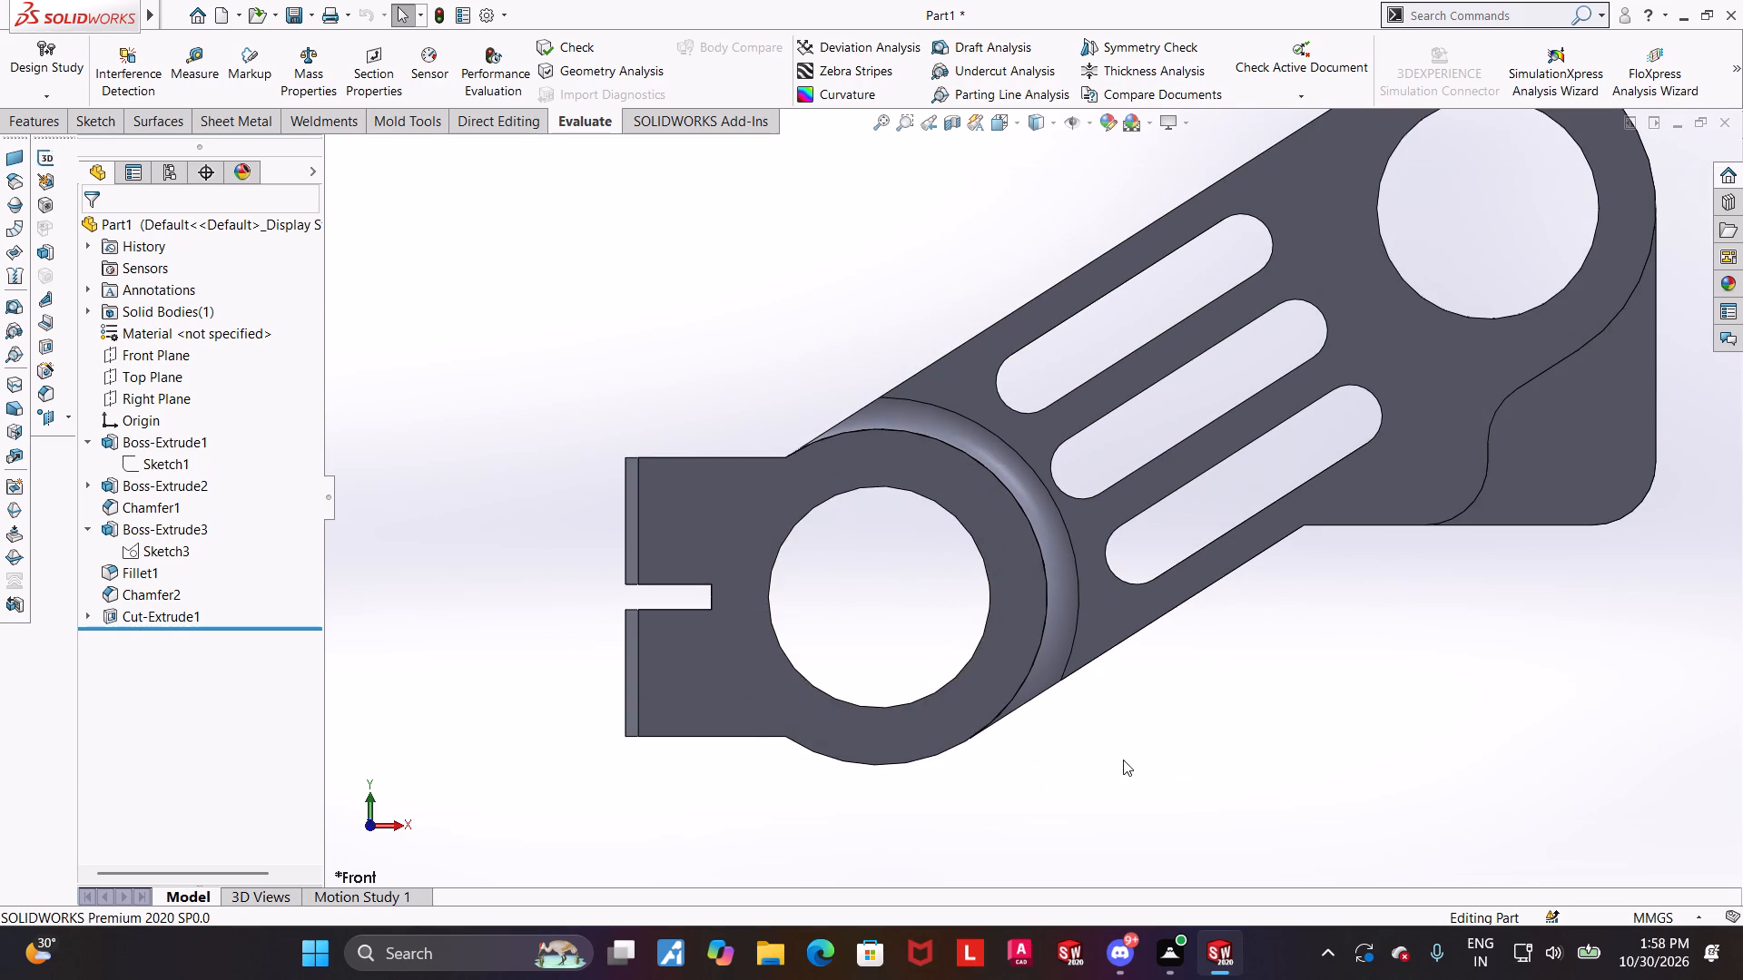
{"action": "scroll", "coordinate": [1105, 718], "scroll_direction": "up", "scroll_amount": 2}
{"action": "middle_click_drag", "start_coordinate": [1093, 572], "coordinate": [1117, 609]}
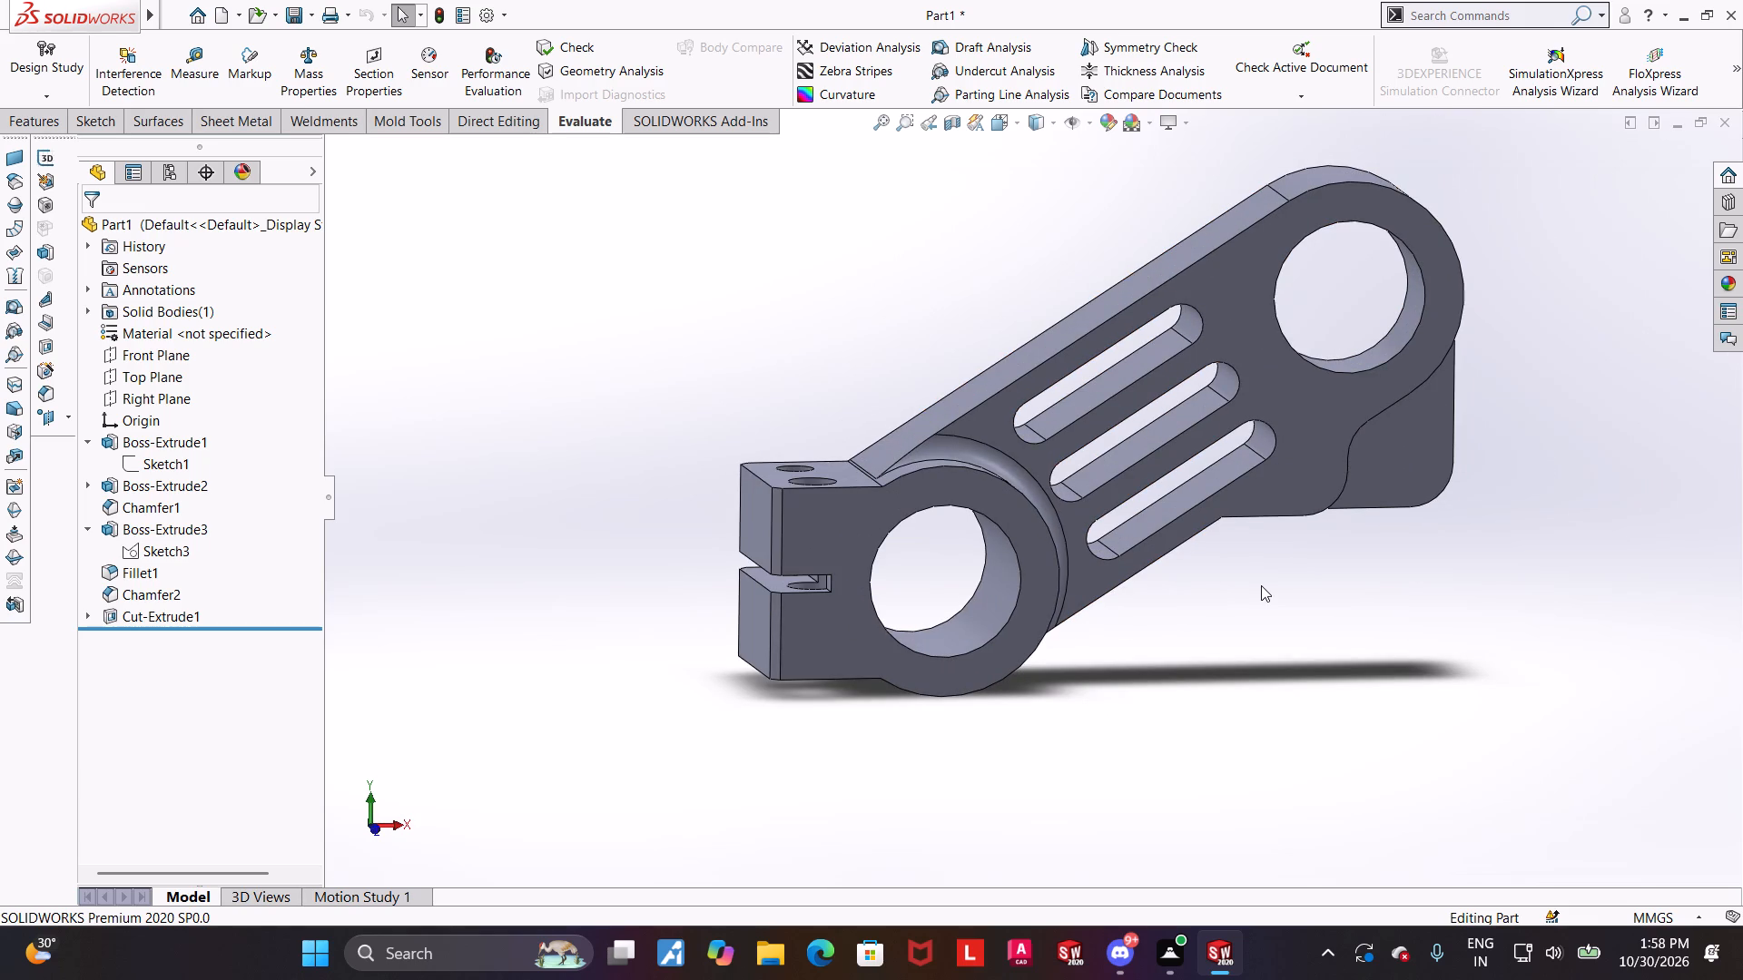
Change the whole part's appearance colour to light red from the standard colour swatches.
{"action": "key", "text": "ctrl+7"}
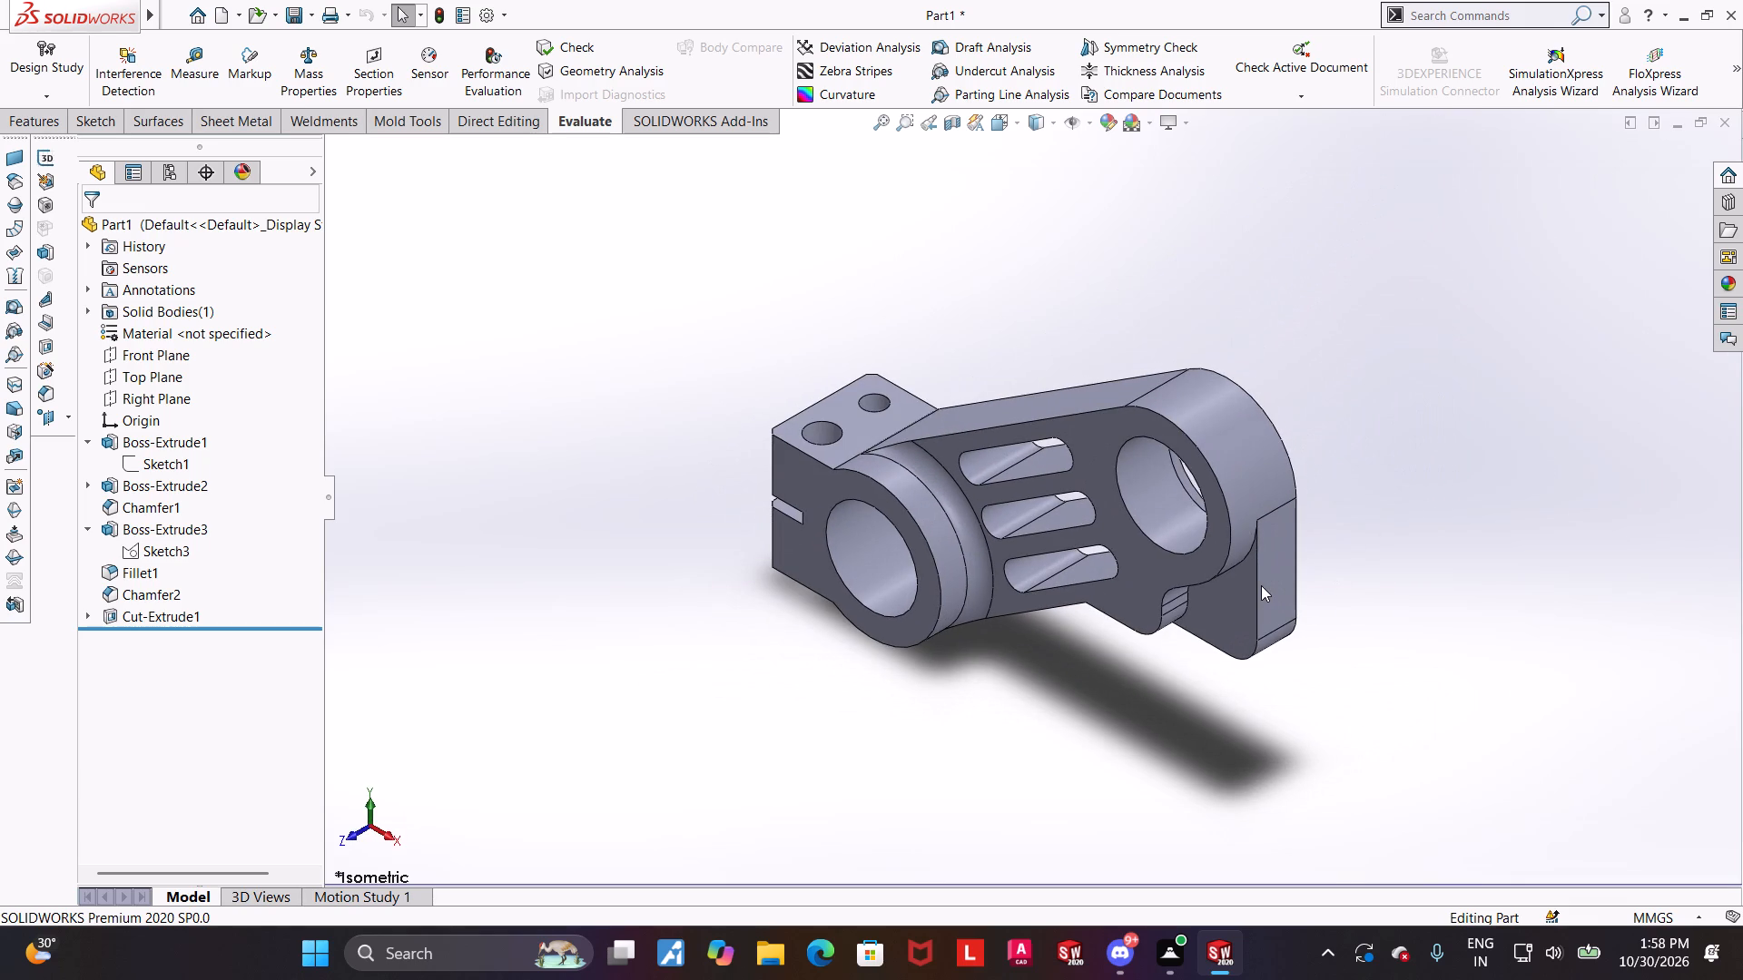
{"action": "right_click", "coordinate": [163, 212]}
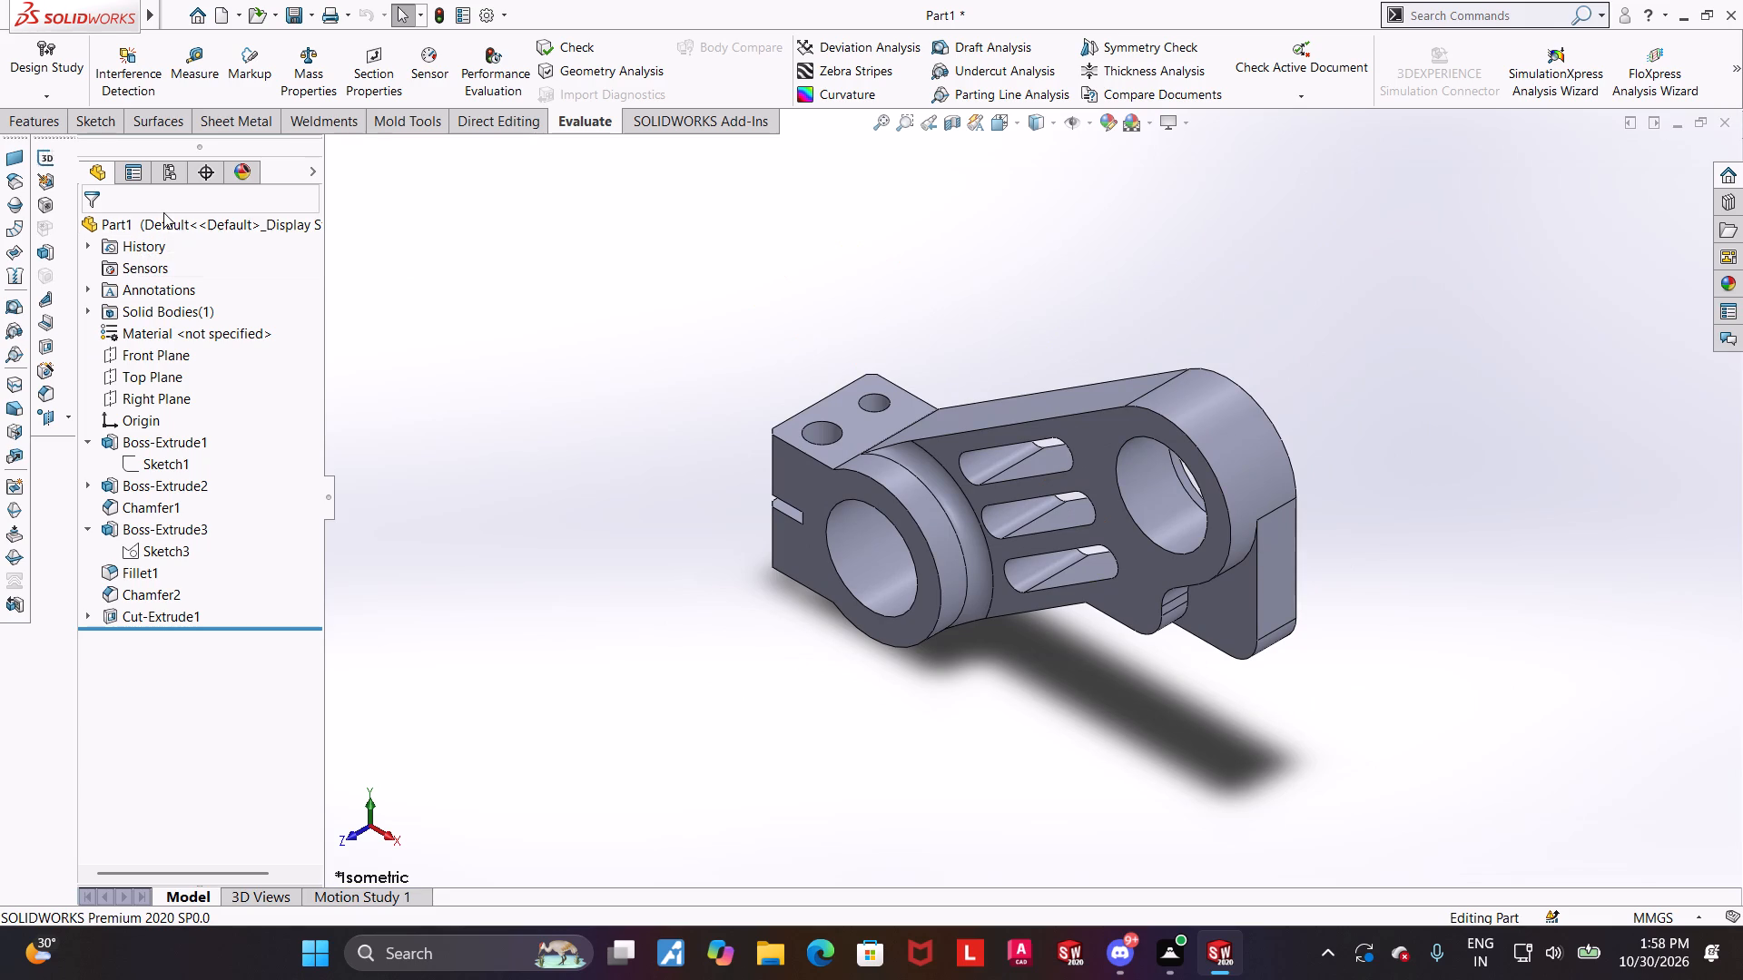
{"action": "right_click", "coordinate": [168, 218]}
{"action": "left_click", "coordinate": [204, 188]}
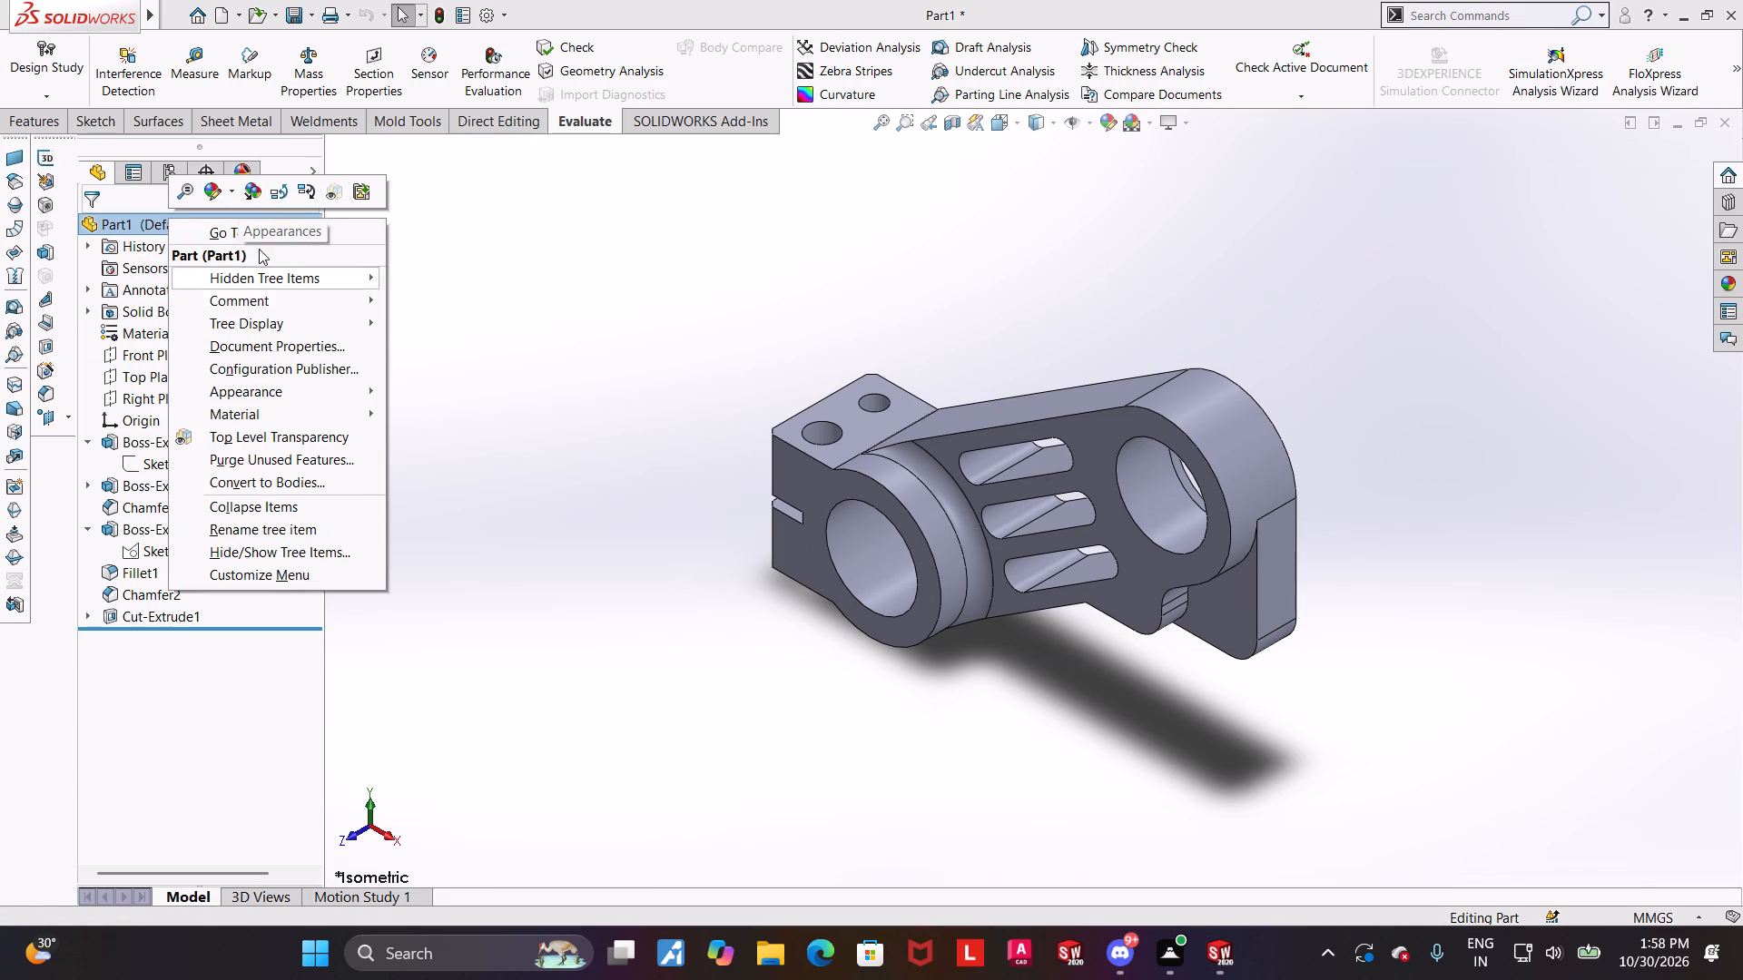
{"action": "left_click", "coordinate": [218, 182]}
{"action": "left_click", "coordinate": [212, 195]}
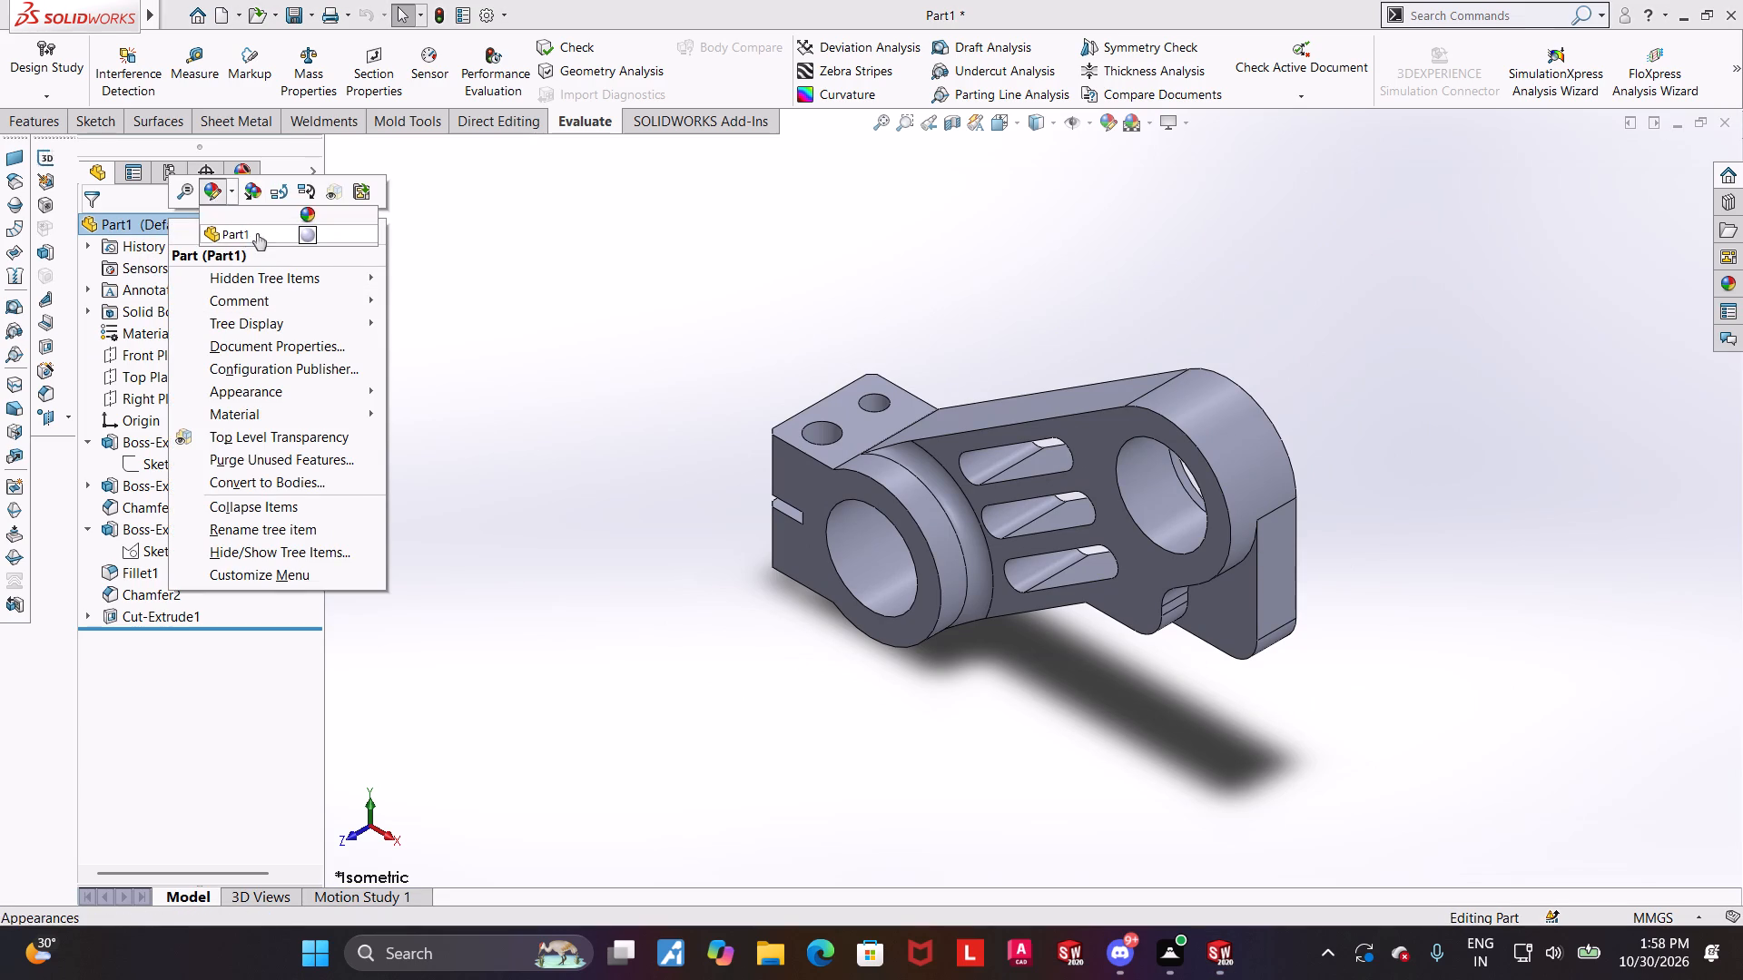
{"action": "left_click", "coordinate": [257, 233]}
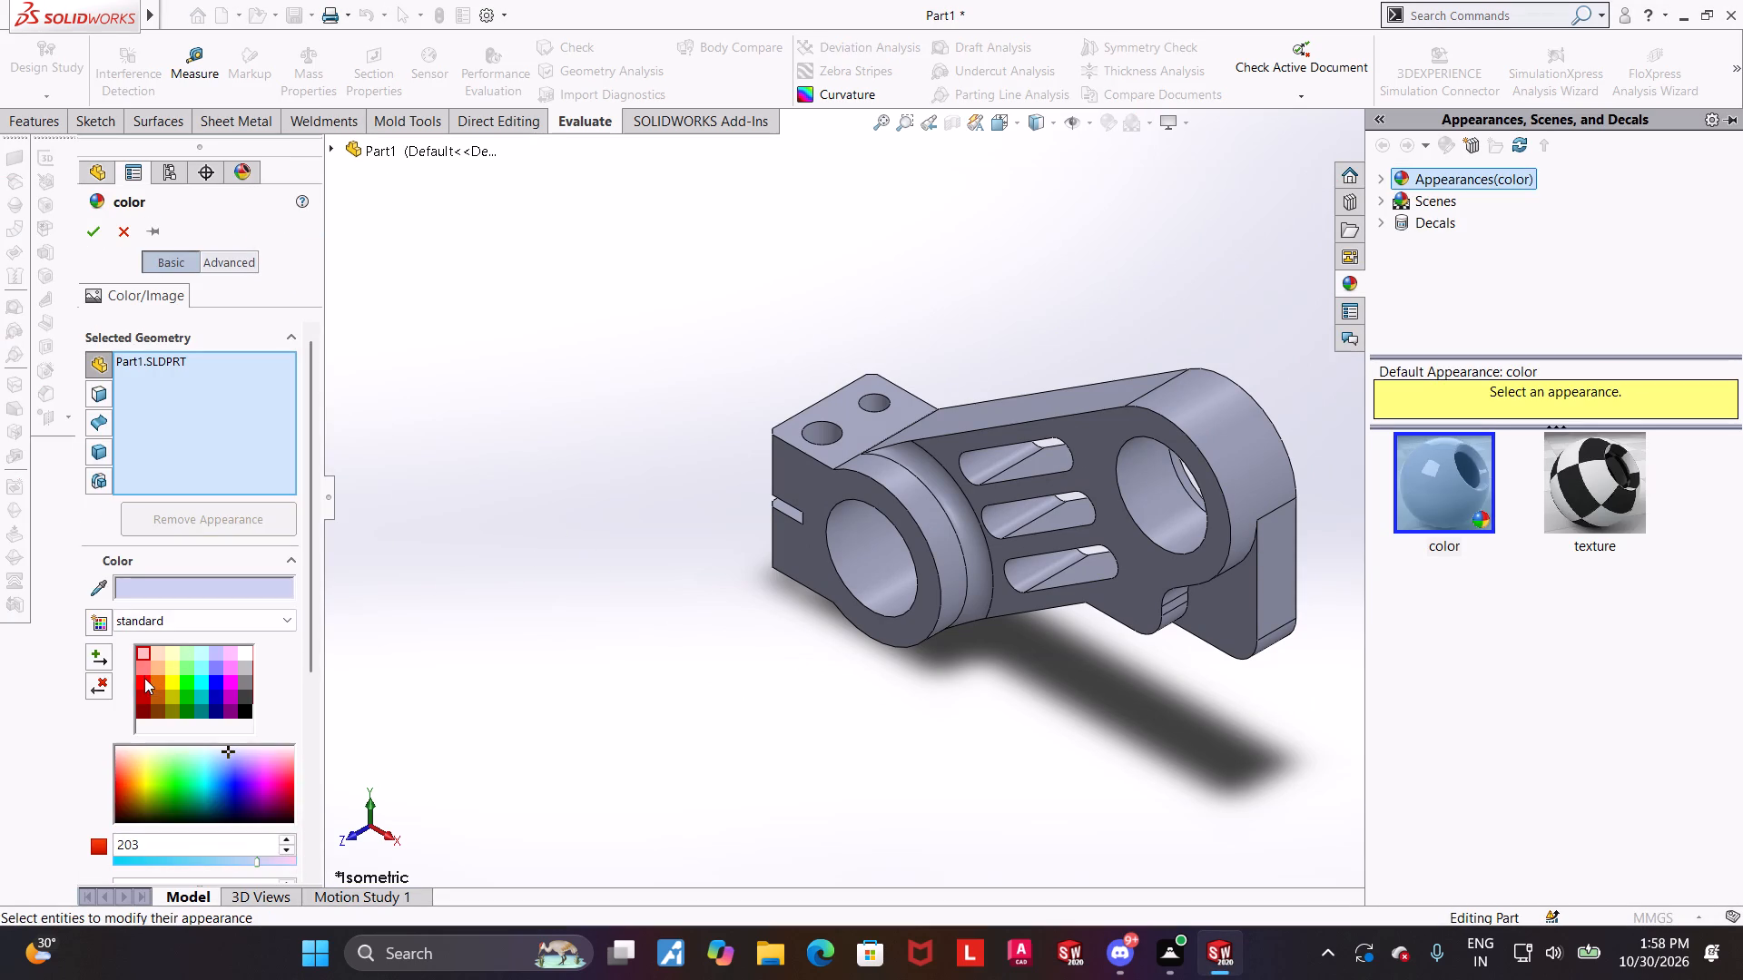
{"action": "left_click", "coordinate": [144, 678]}
{"action": "scroll", "coordinate": [650, 673], "scroll_direction": "up", "scroll_amount": 3}
{"action": "scroll", "coordinate": [1065, 641], "scroll_direction": "down", "scroll_amount": 3}
{"action": "left_click", "coordinate": [1042, 614]}
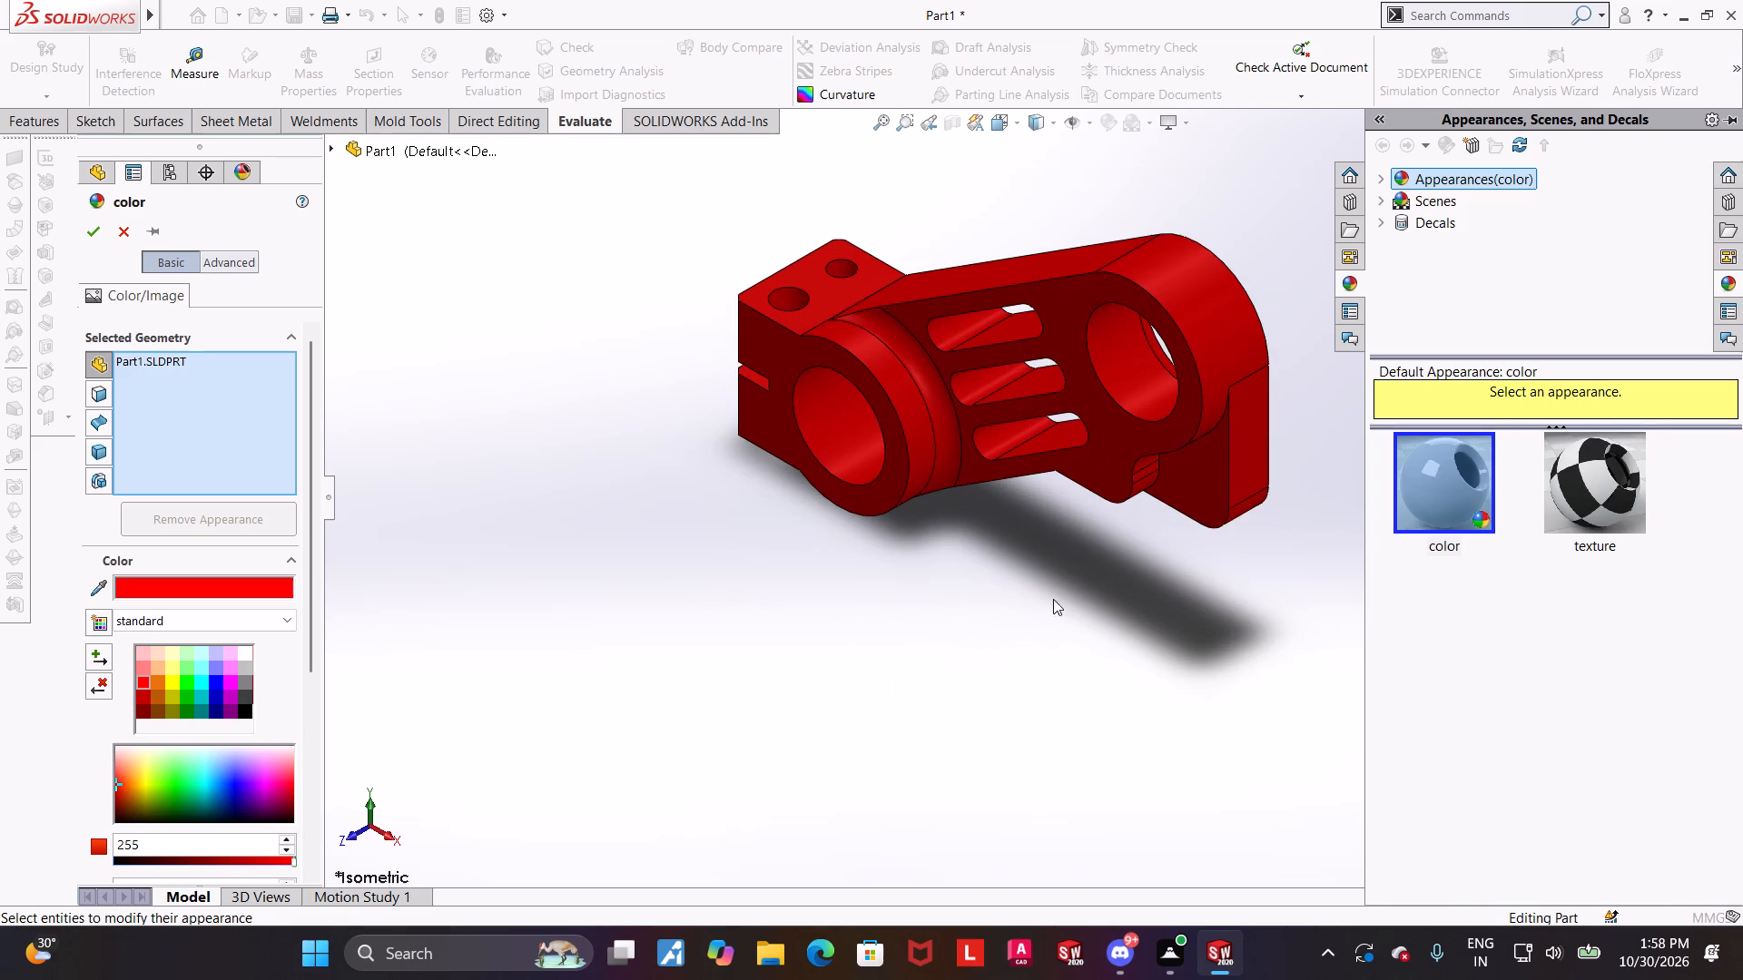
{"action": "left_click", "coordinate": [140, 664]}
{"action": "scroll", "coordinate": [1304, 440], "scroll_direction": "up", "scroll_amount": 2}
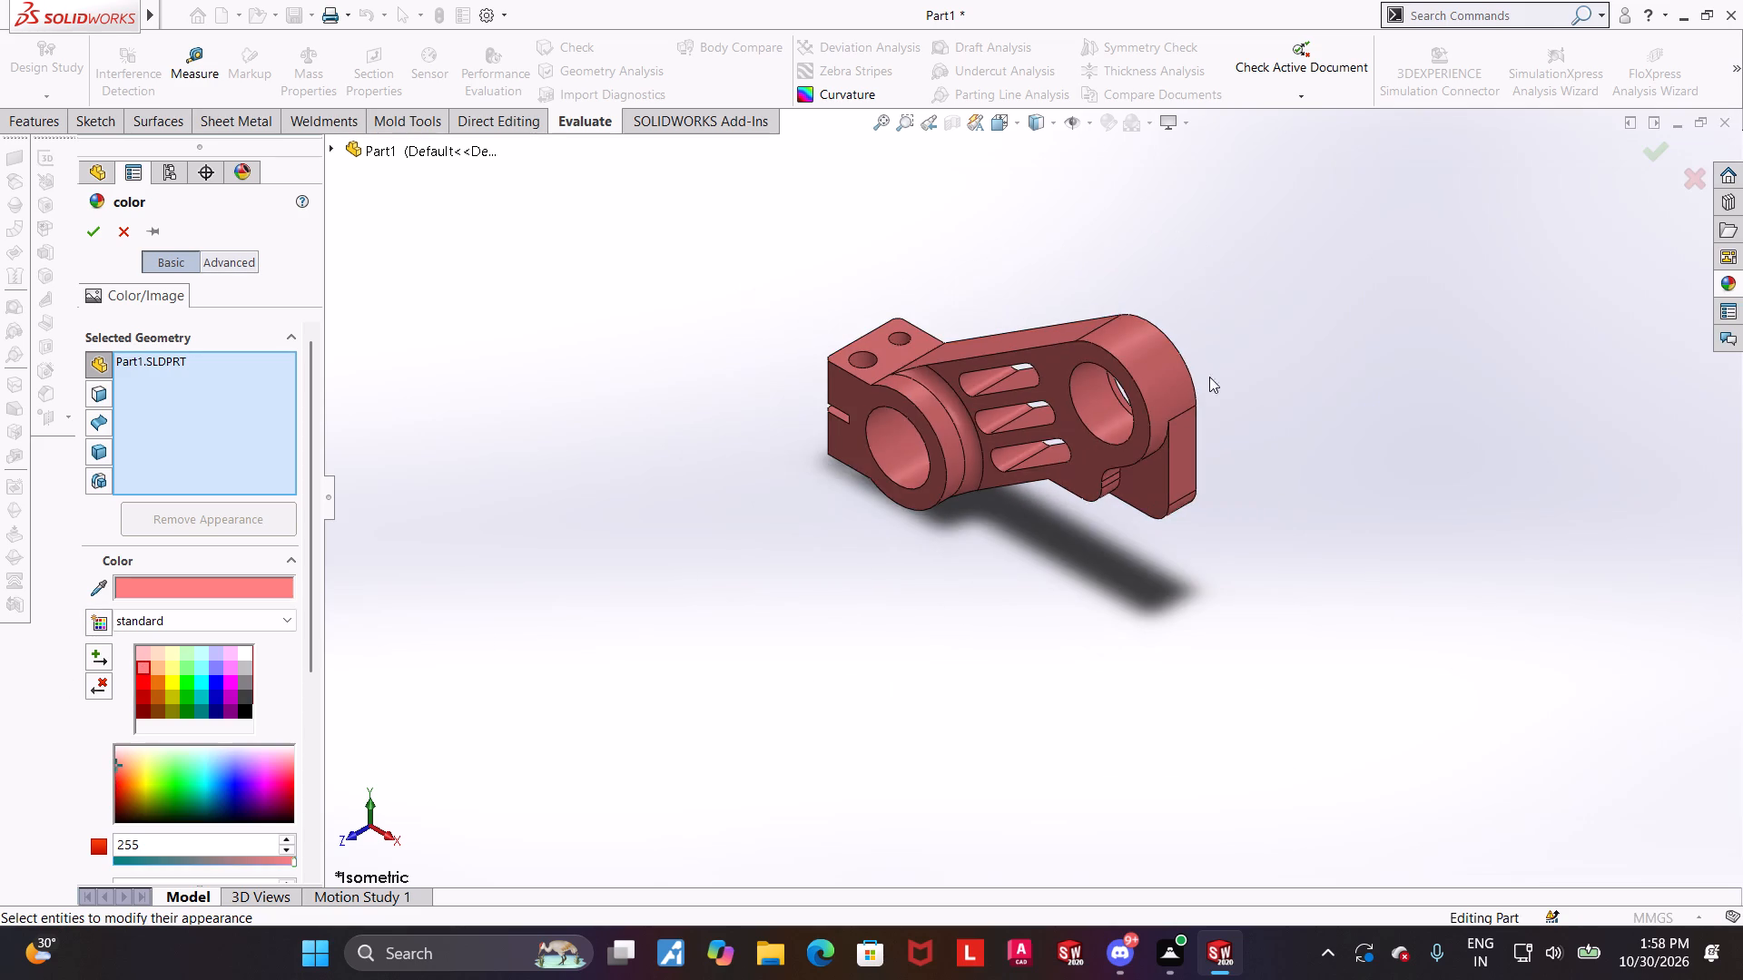
{"action": "scroll", "coordinate": [1070, 386], "scroll_direction": "down", "scroll_amount": 2}
{"action": "left_click", "coordinate": [84, 235]}
Examine the recoloured part from several angles, focusing on the split clamp, its bolt holes and the junction with the arm.
{"action": "scroll", "coordinate": [1194, 647], "scroll_direction": "up", "scroll_amount": 3}
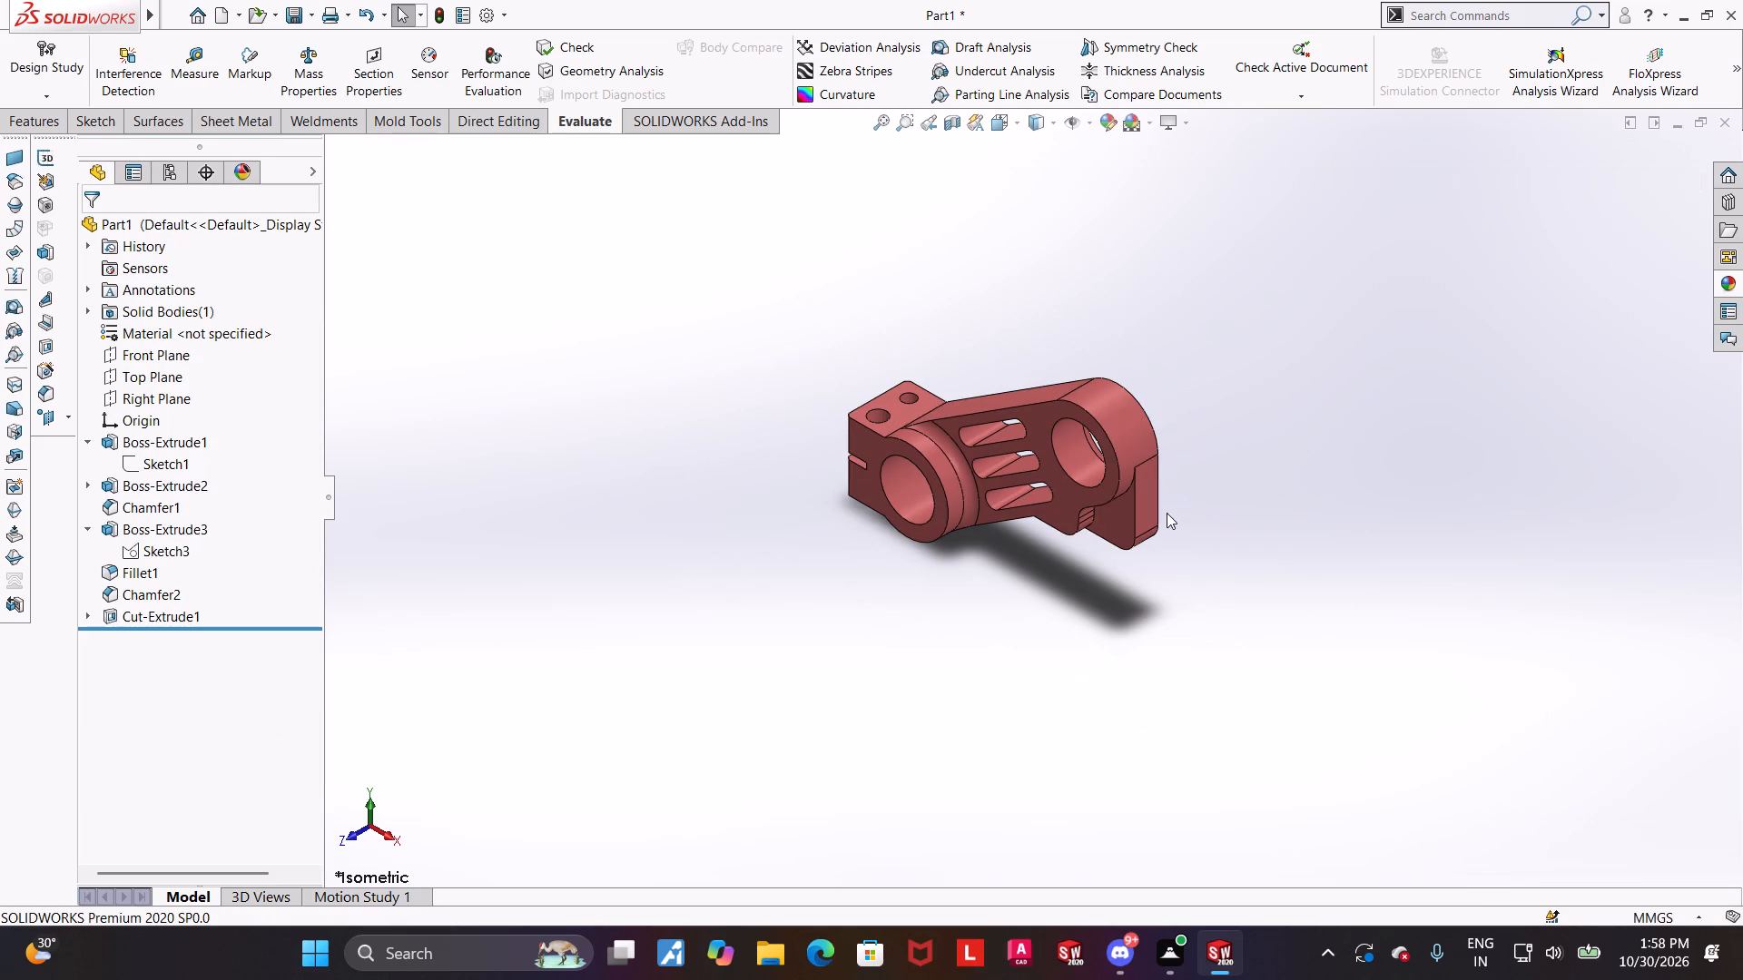
{"action": "scroll", "coordinate": [1126, 428], "scroll_direction": "down", "scroll_amount": 4}
{"action": "scroll", "coordinate": [906, 622], "scroll_direction": "up", "scroll_amount": 3}
{"action": "scroll", "coordinate": [814, 611], "scroll_direction": "down", "scroll_amount": 3}
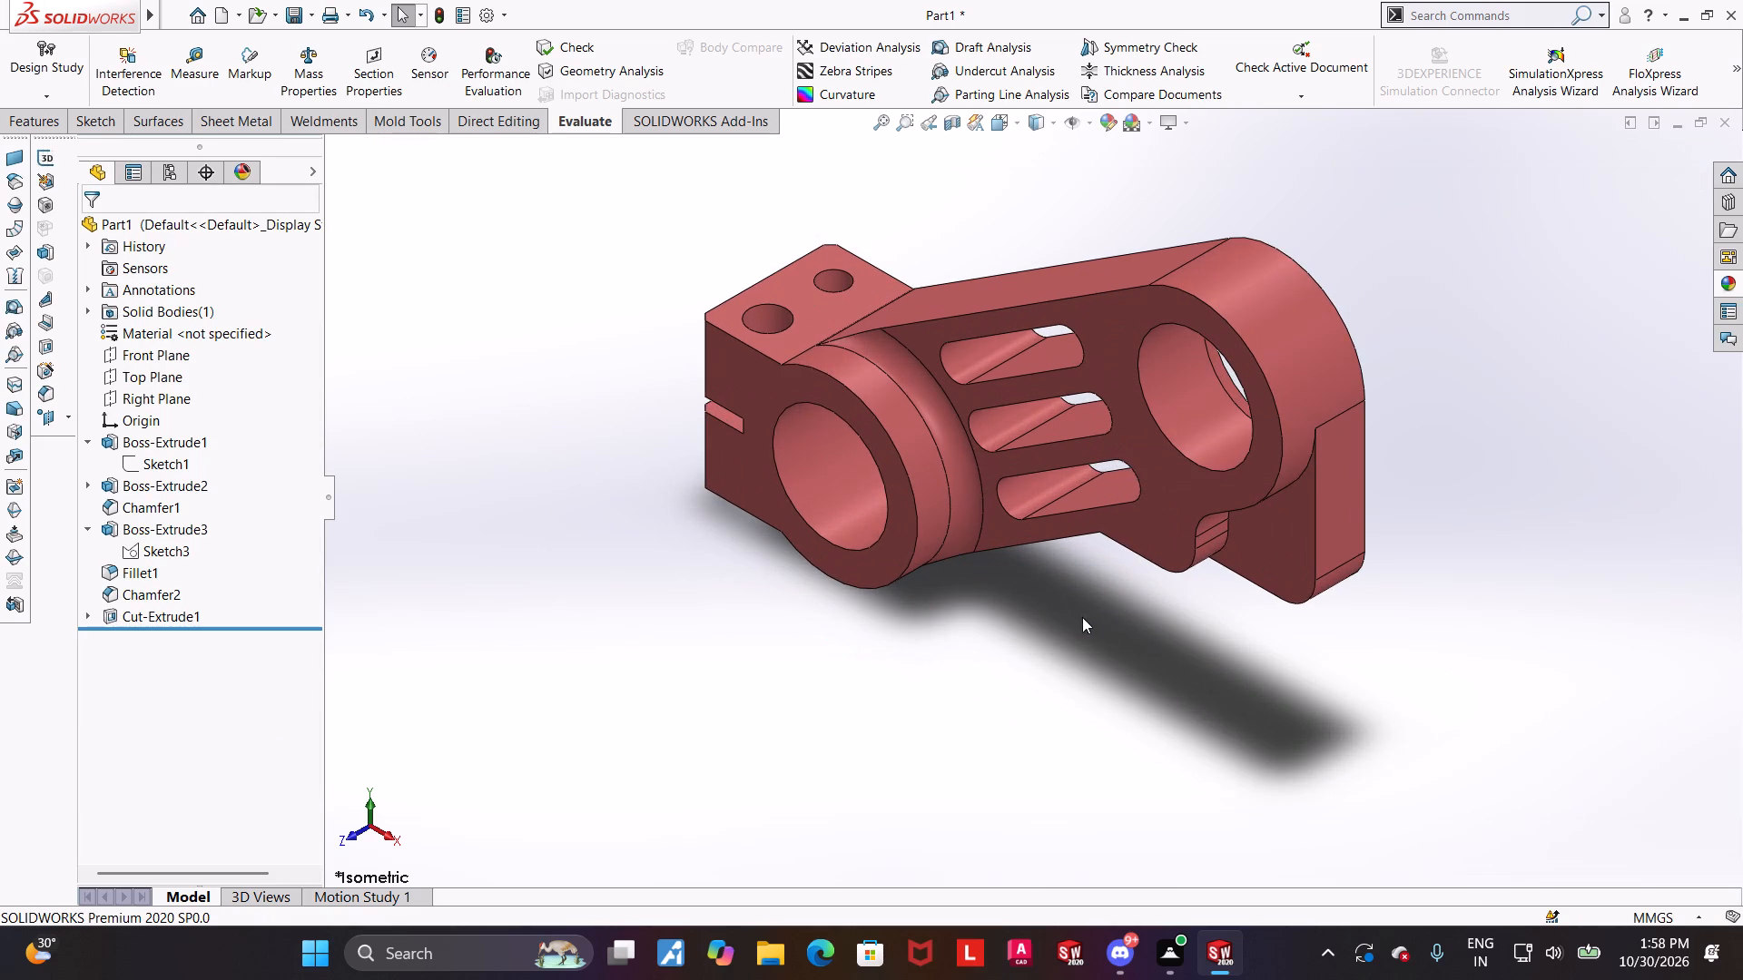
{"action": "left_click", "coordinate": [1082, 617]}
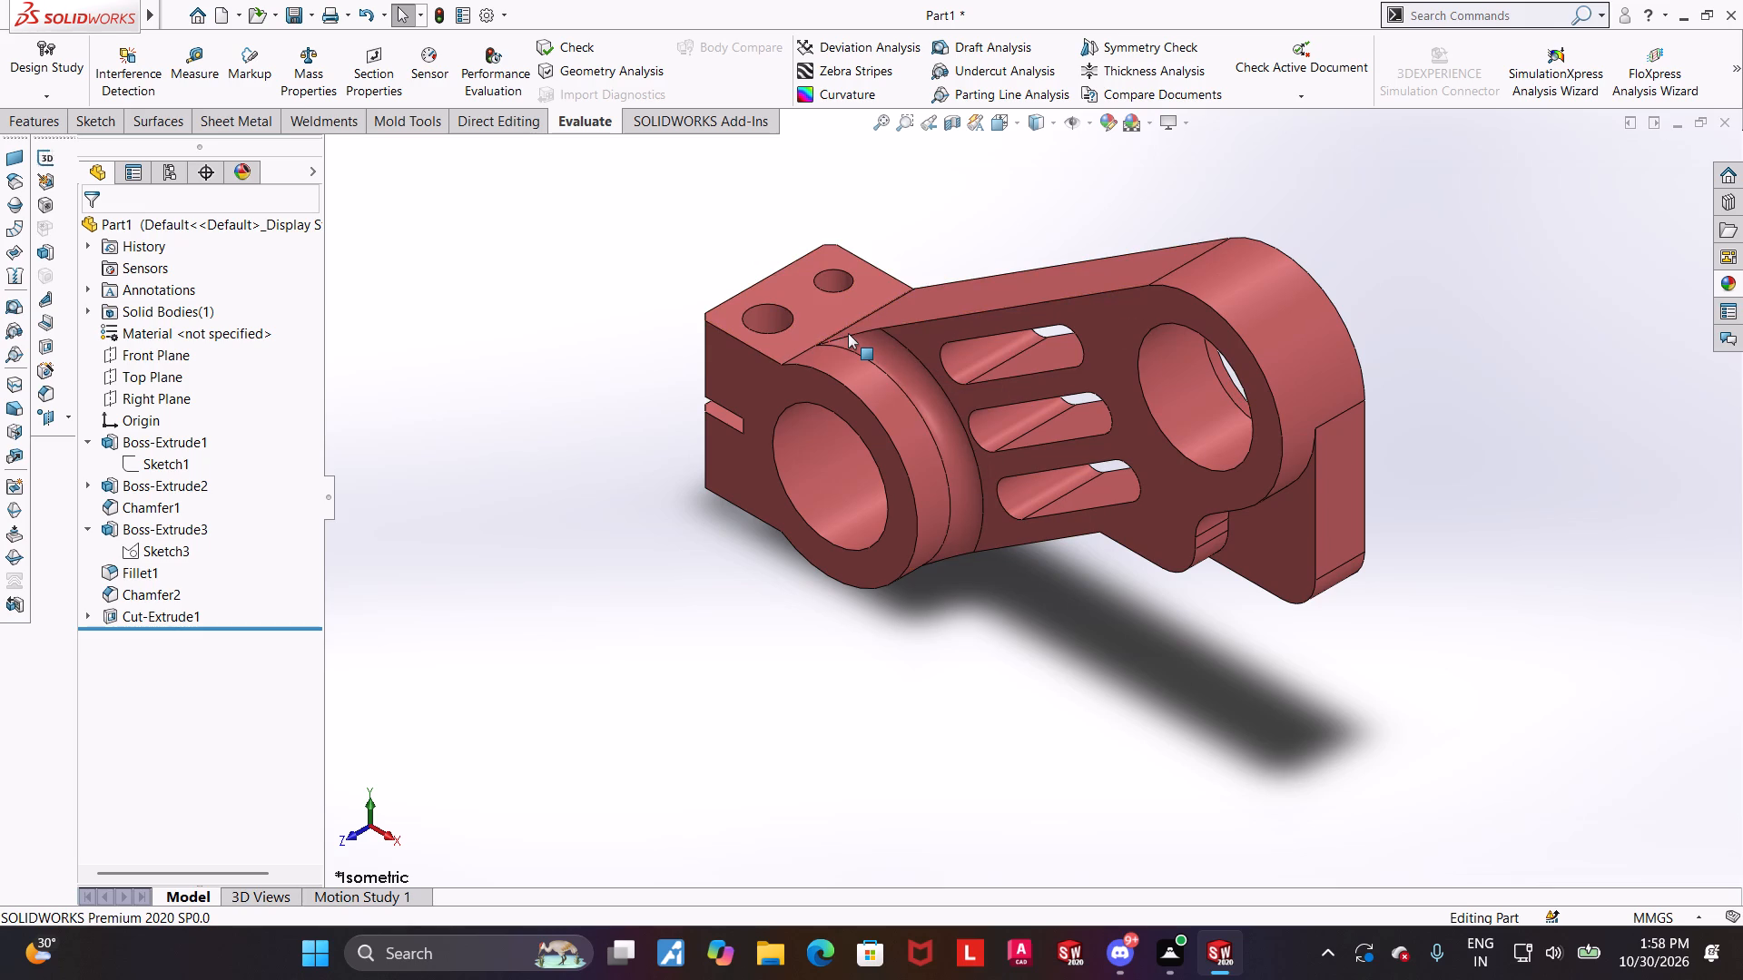
{"action": "middle_click_drag", "start_coordinate": [848, 333], "coordinate": [897, 322]}
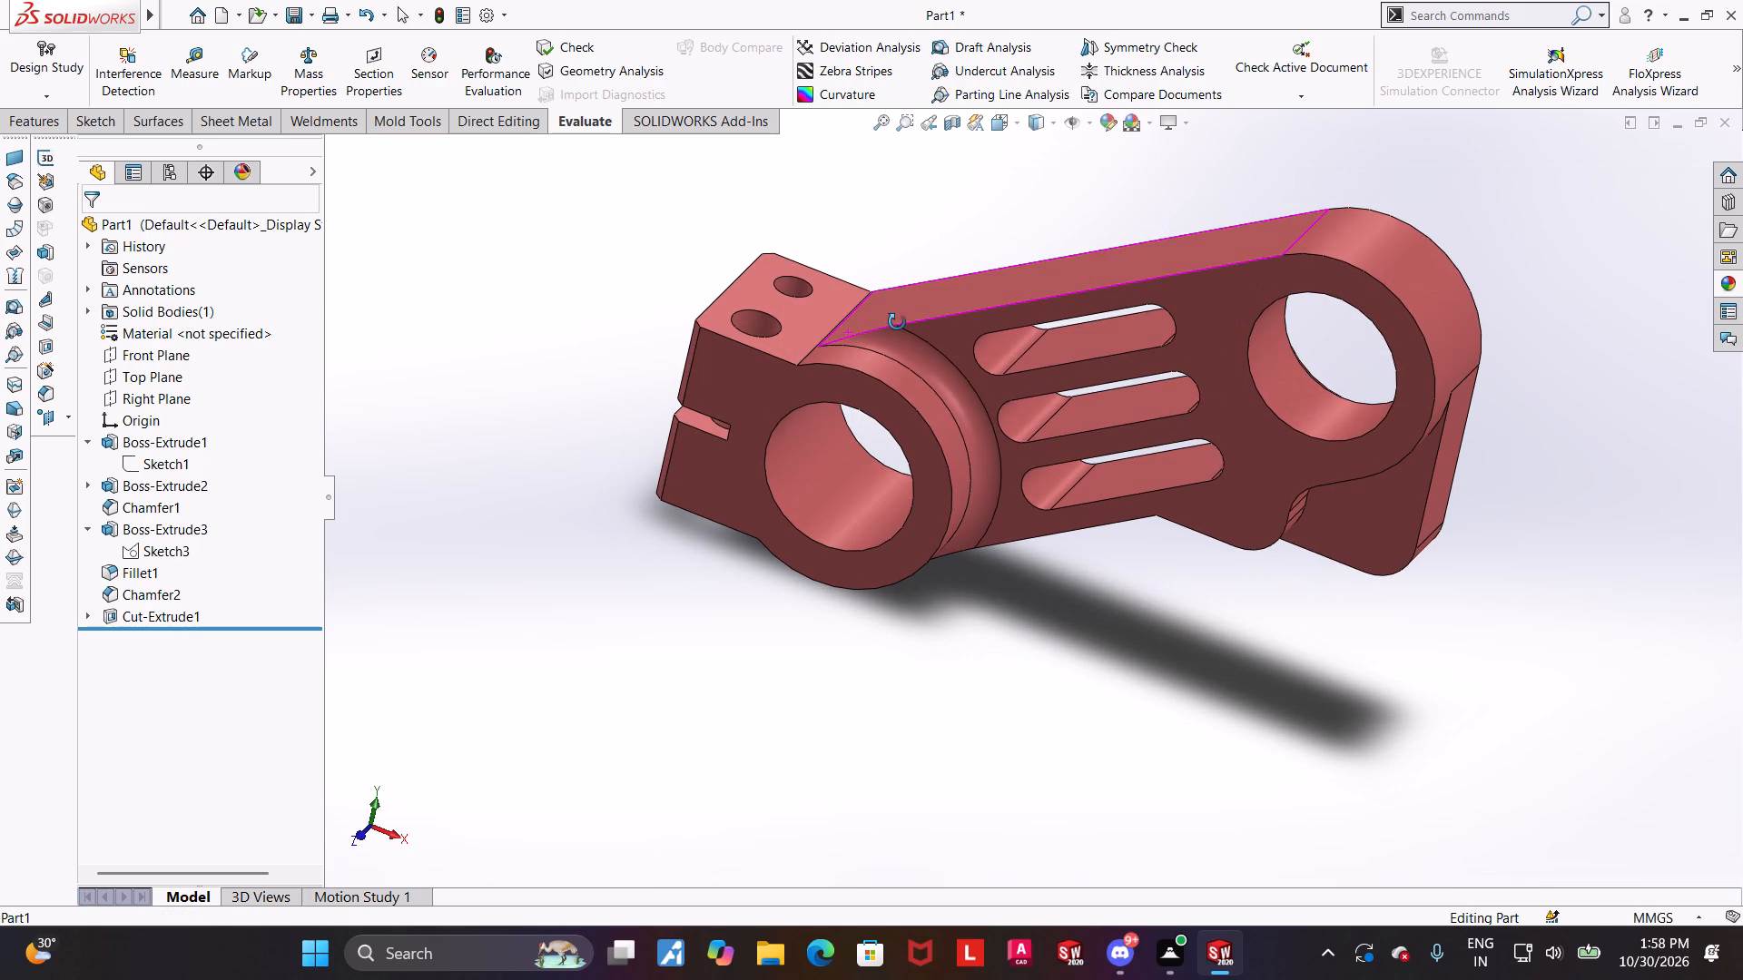
{"action": "middle_click_drag", "start_coordinate": [897, 322], "coordinate": [886, 306]}
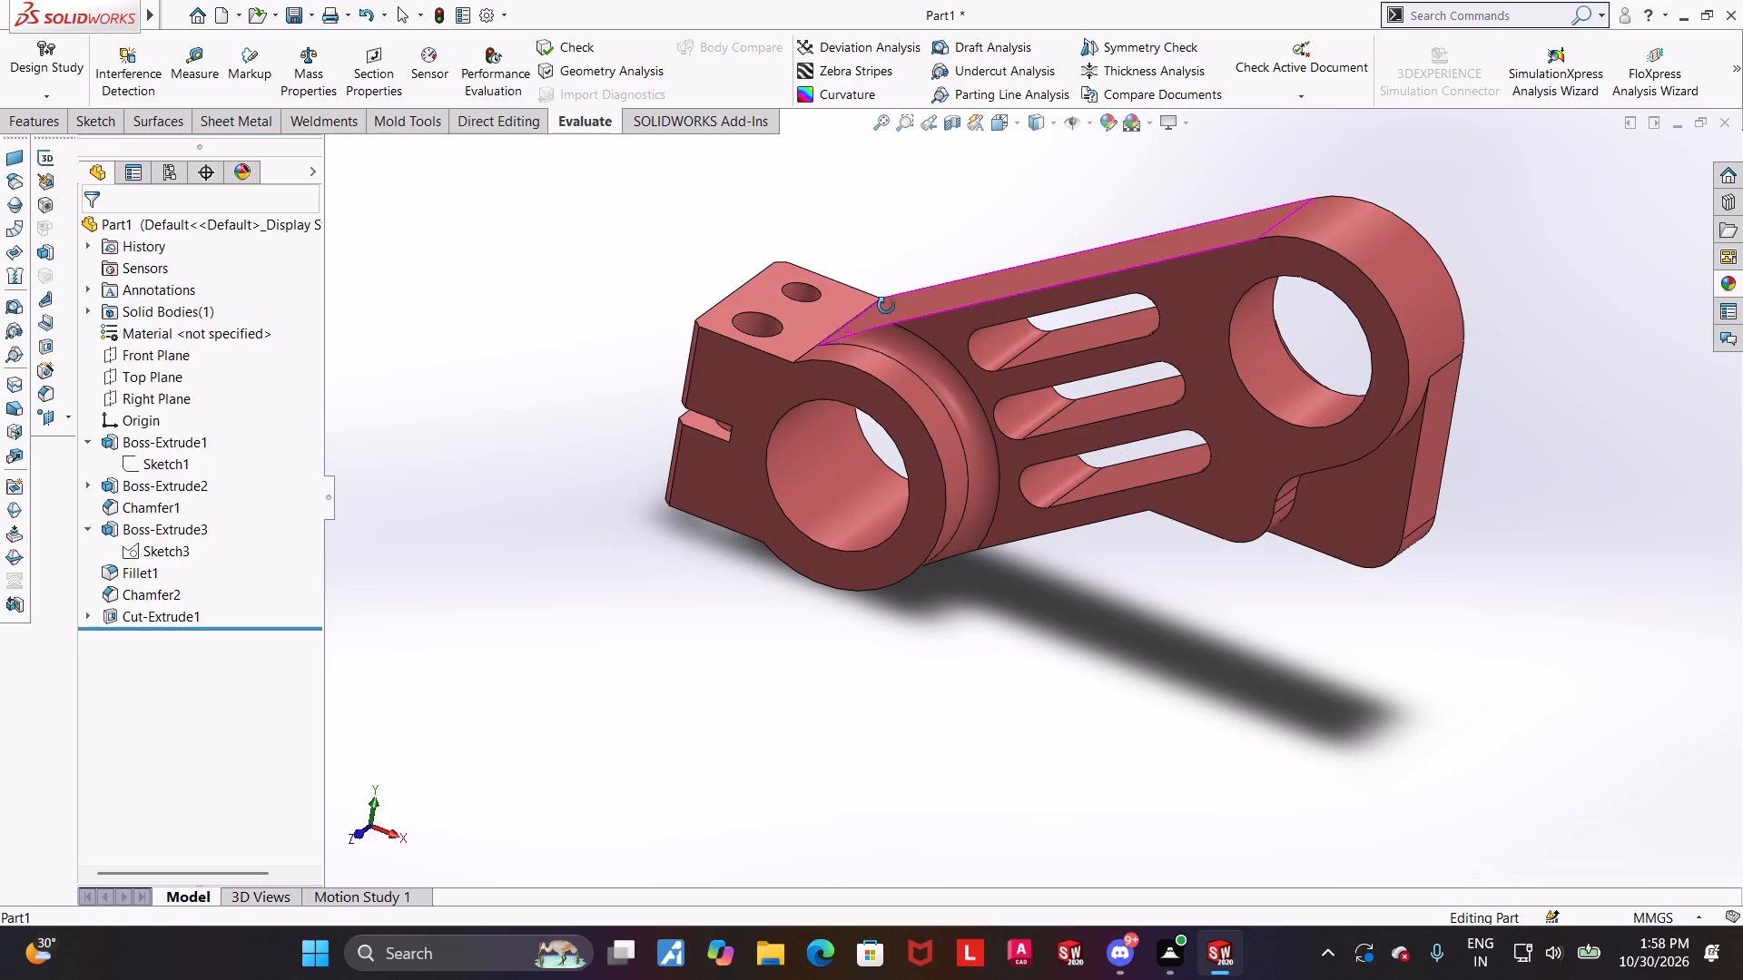
{"action": "middle_click_drag", "start_coordinate": [886, 306], "coordinate": [886, 305]}
{"action": "scroll", "coordinate": [901, 331], "scroll_direction": "down", "scroll_amount": 1}
{"action": "middle_click_drag", "start_coordinate": [922, 310], "coordinate": [974, 366]}
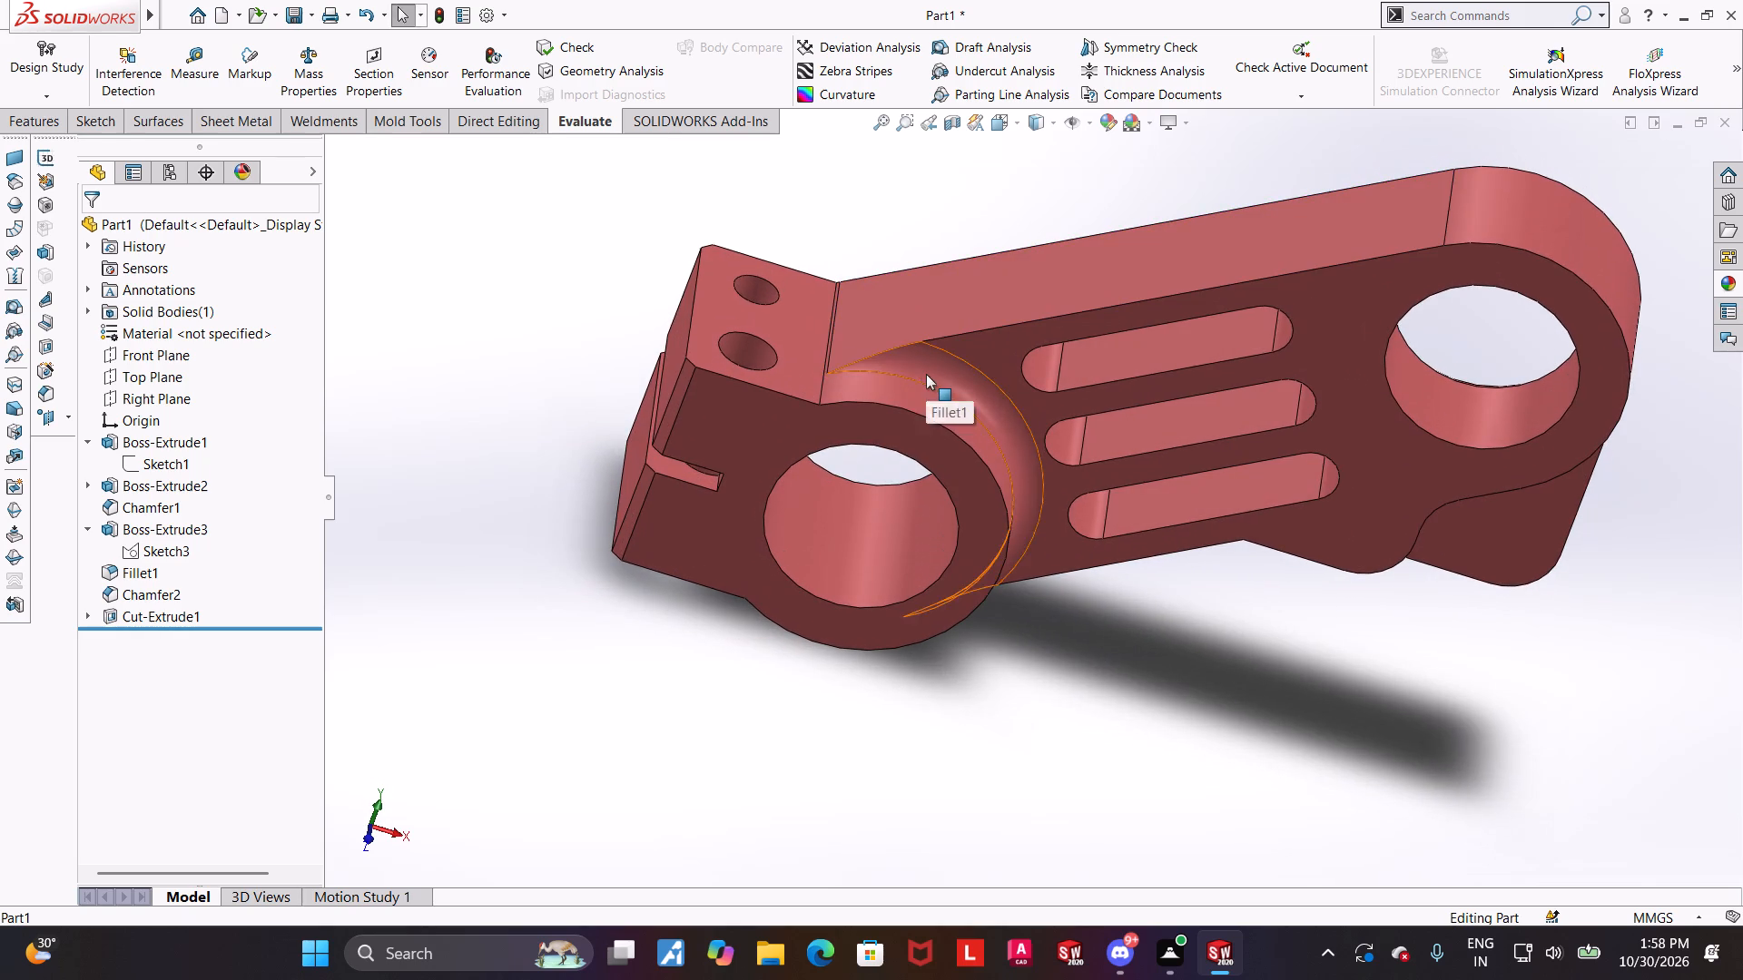
{"action": "middle_click", "coordinate": [927, 374]}
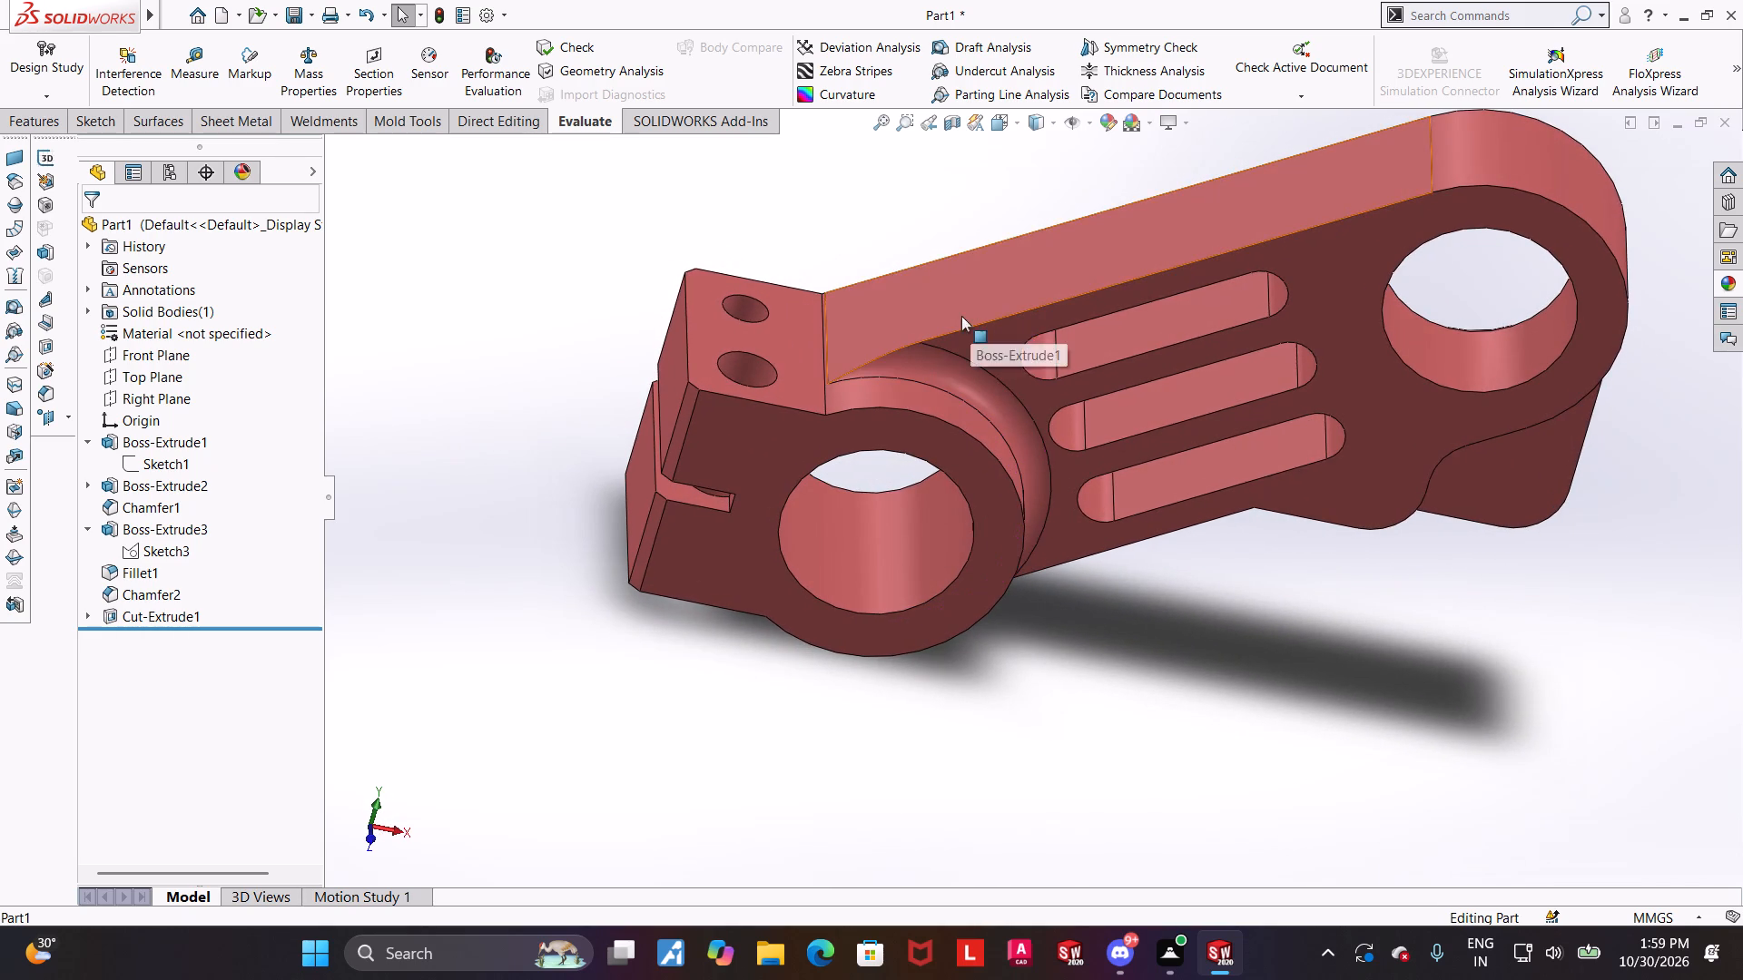
{"action": "middle_click_drag", "start_coordinate": [954, 328], "coordinate": [940, 304]}
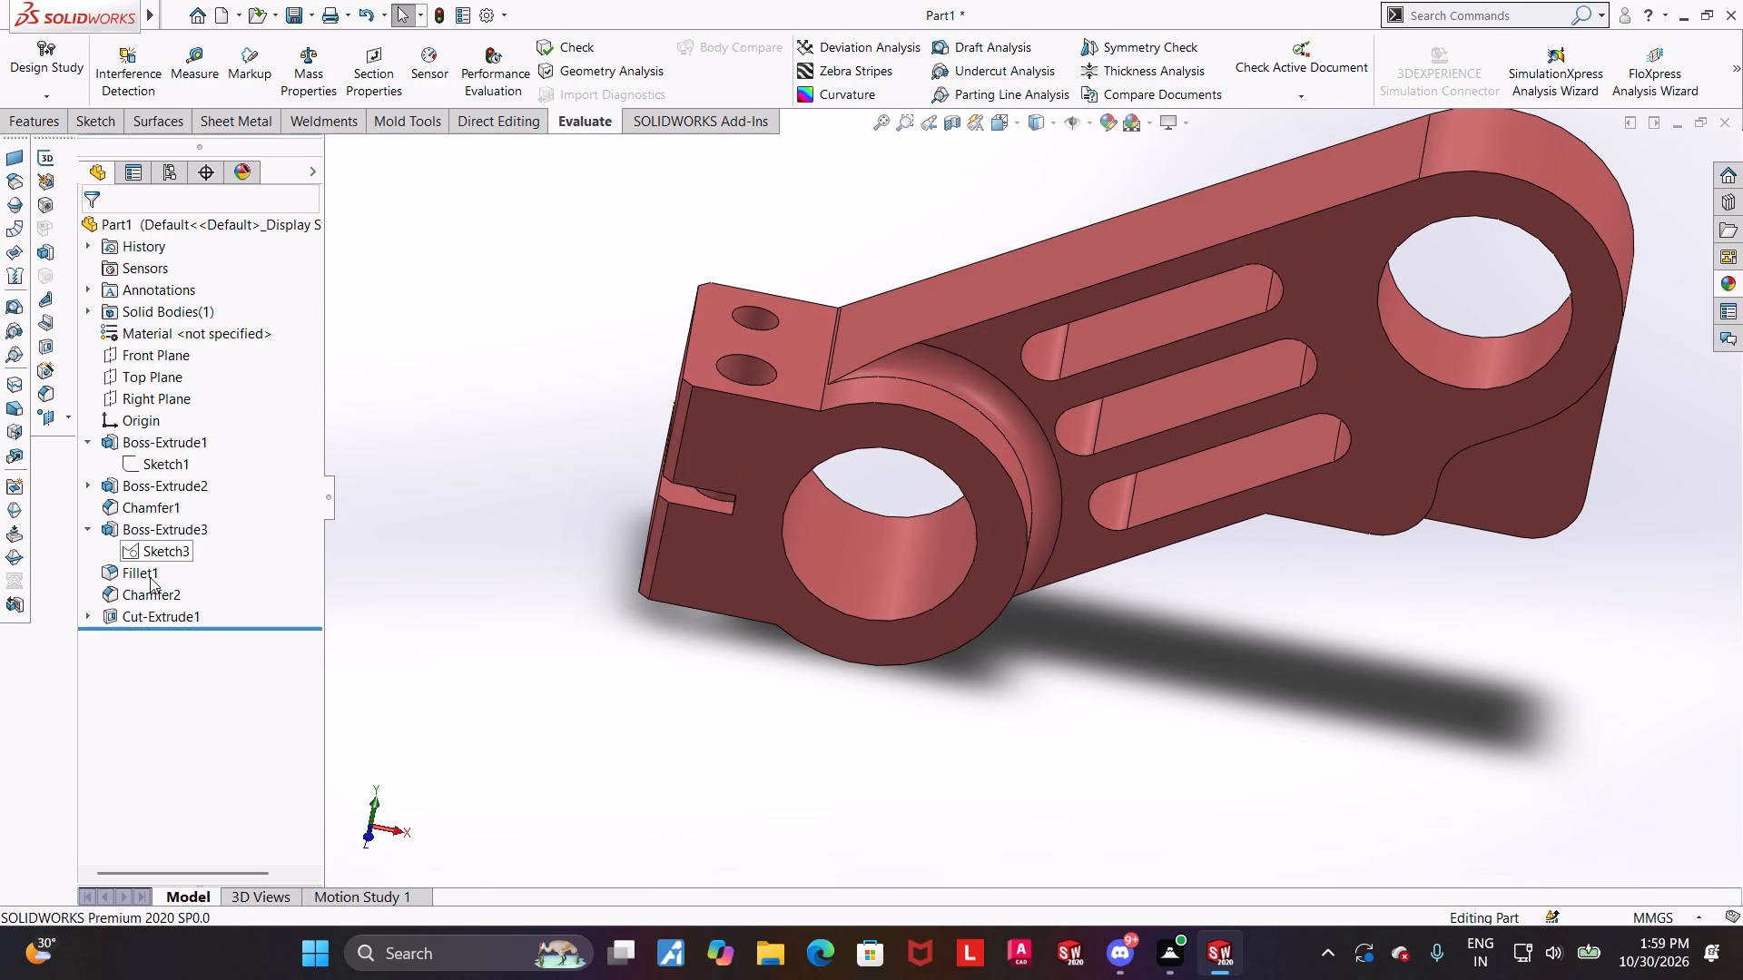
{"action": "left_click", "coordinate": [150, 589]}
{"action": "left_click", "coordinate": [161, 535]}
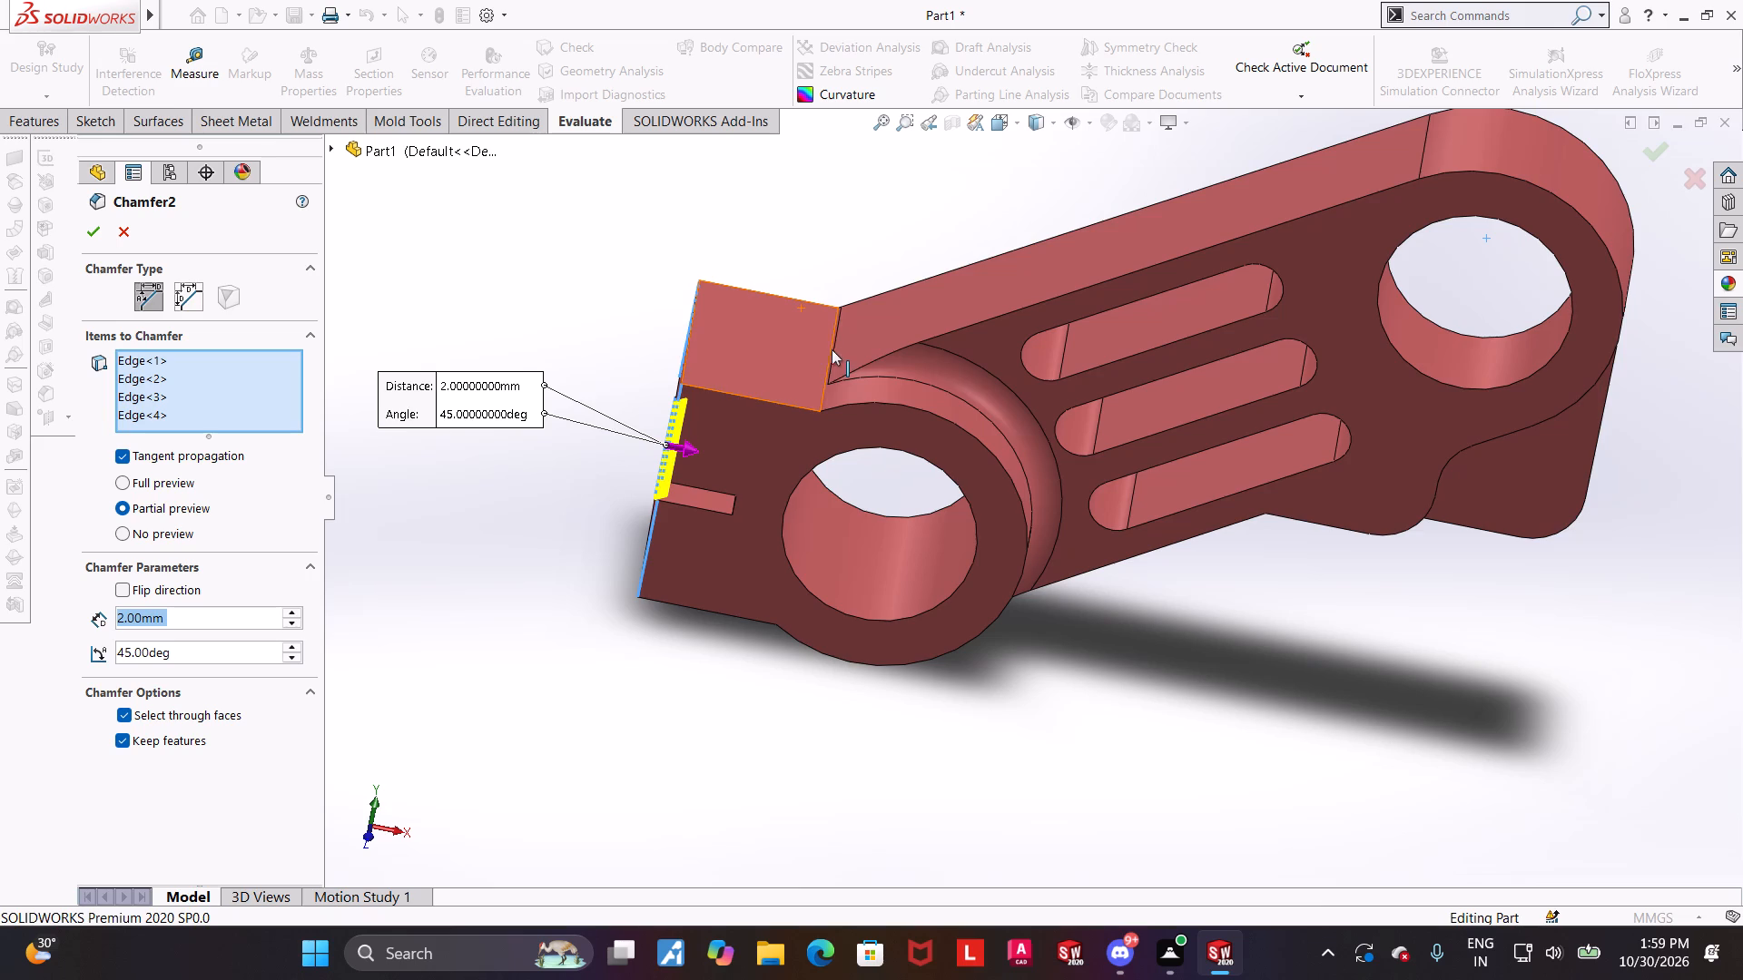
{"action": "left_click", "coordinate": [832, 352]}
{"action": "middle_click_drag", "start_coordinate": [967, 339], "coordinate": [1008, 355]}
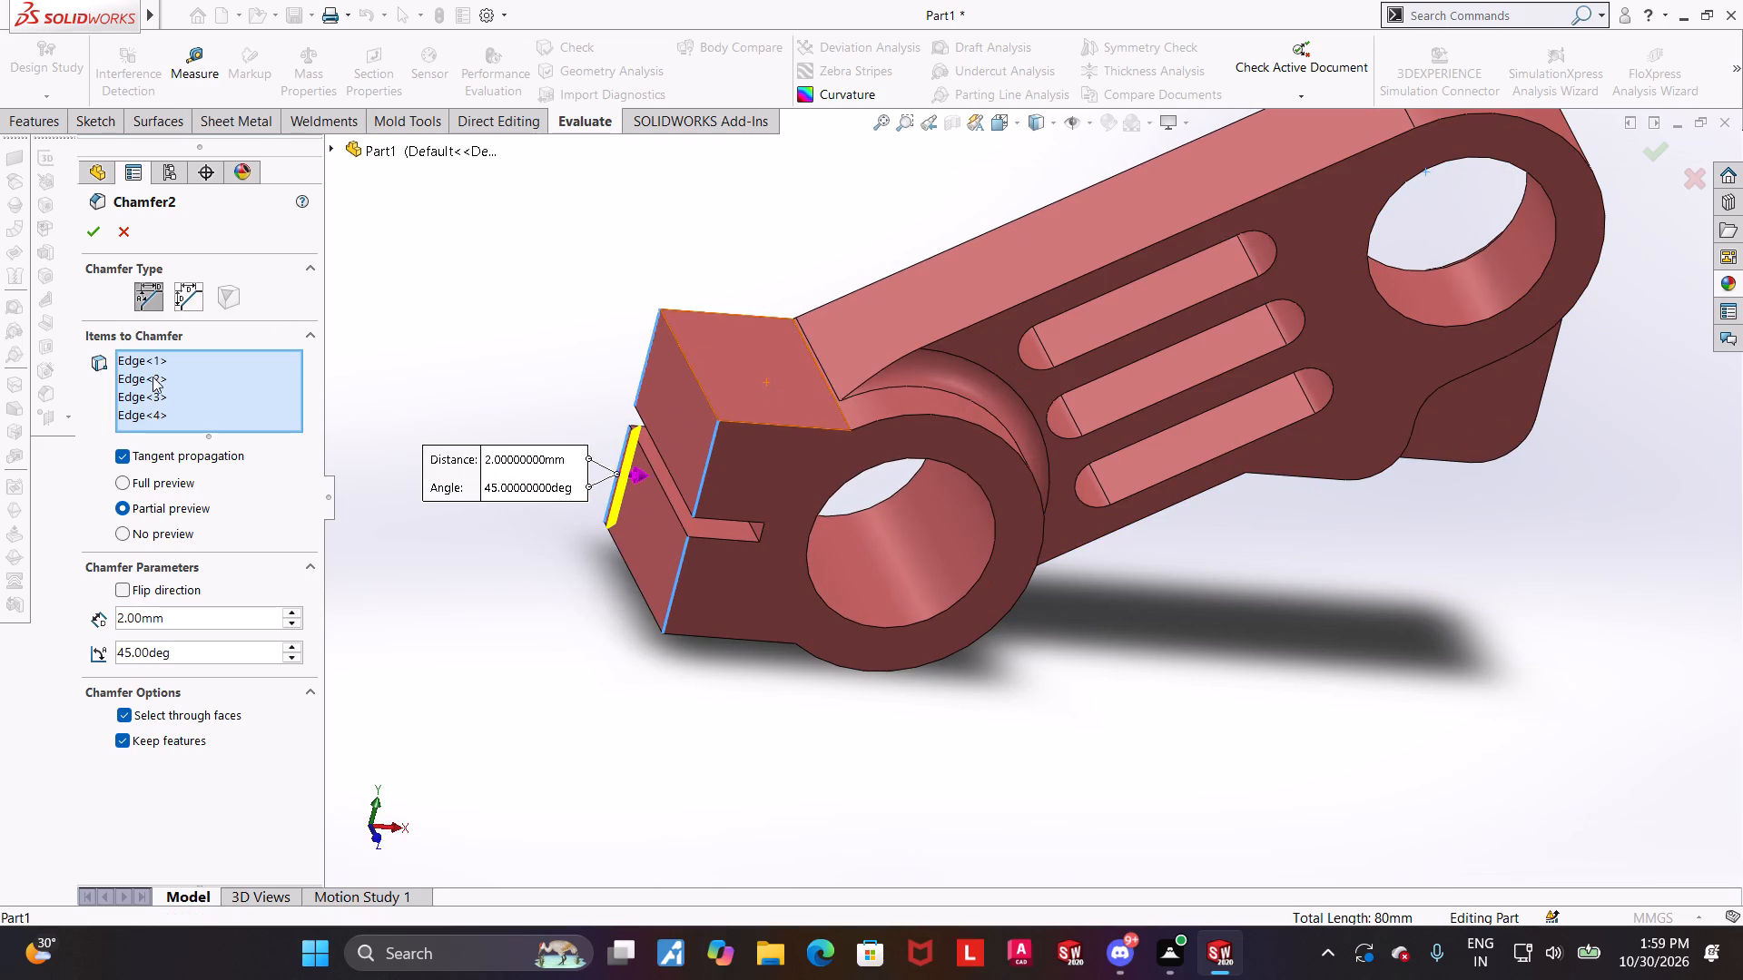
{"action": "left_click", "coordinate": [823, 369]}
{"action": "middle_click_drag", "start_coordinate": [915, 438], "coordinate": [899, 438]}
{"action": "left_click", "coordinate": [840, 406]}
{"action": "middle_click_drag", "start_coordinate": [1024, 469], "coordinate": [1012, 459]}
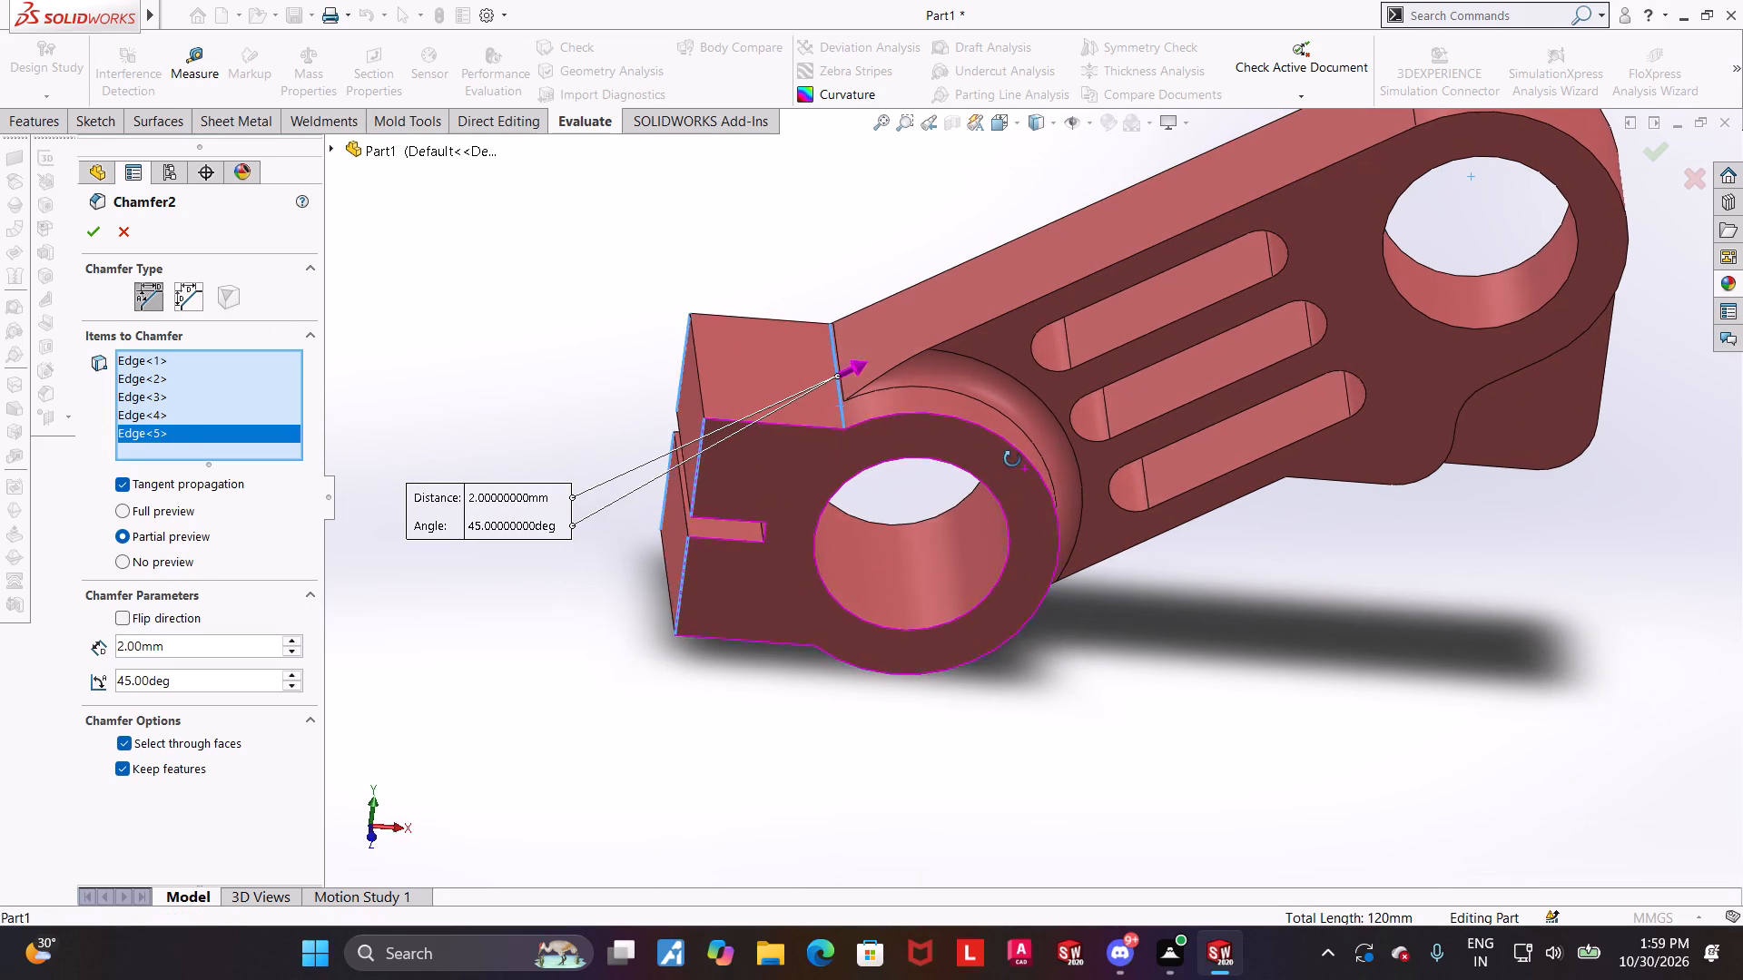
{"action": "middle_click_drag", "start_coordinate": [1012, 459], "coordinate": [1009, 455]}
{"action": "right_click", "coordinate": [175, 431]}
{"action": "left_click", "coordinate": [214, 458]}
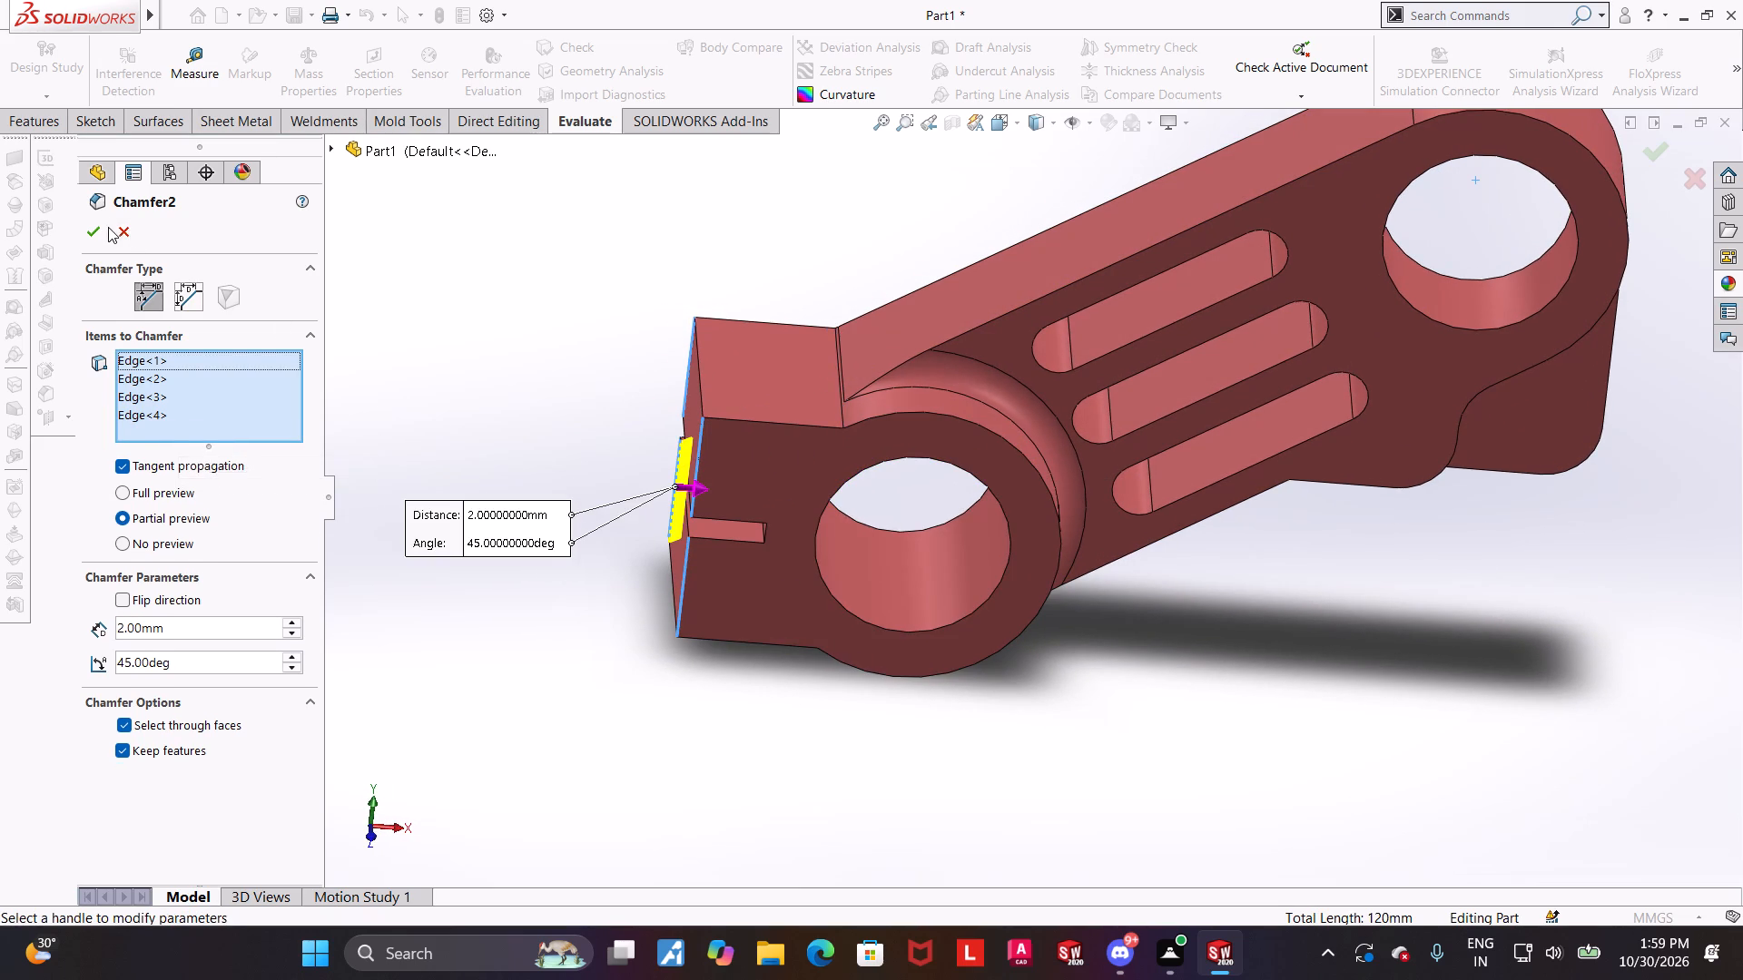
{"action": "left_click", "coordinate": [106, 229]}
Fillet the two edges where the clamp tabs meet the round boss, above and below the bore, with a 5 mm radius.
{"action": "left_click", "coordinate": [54, 118]}
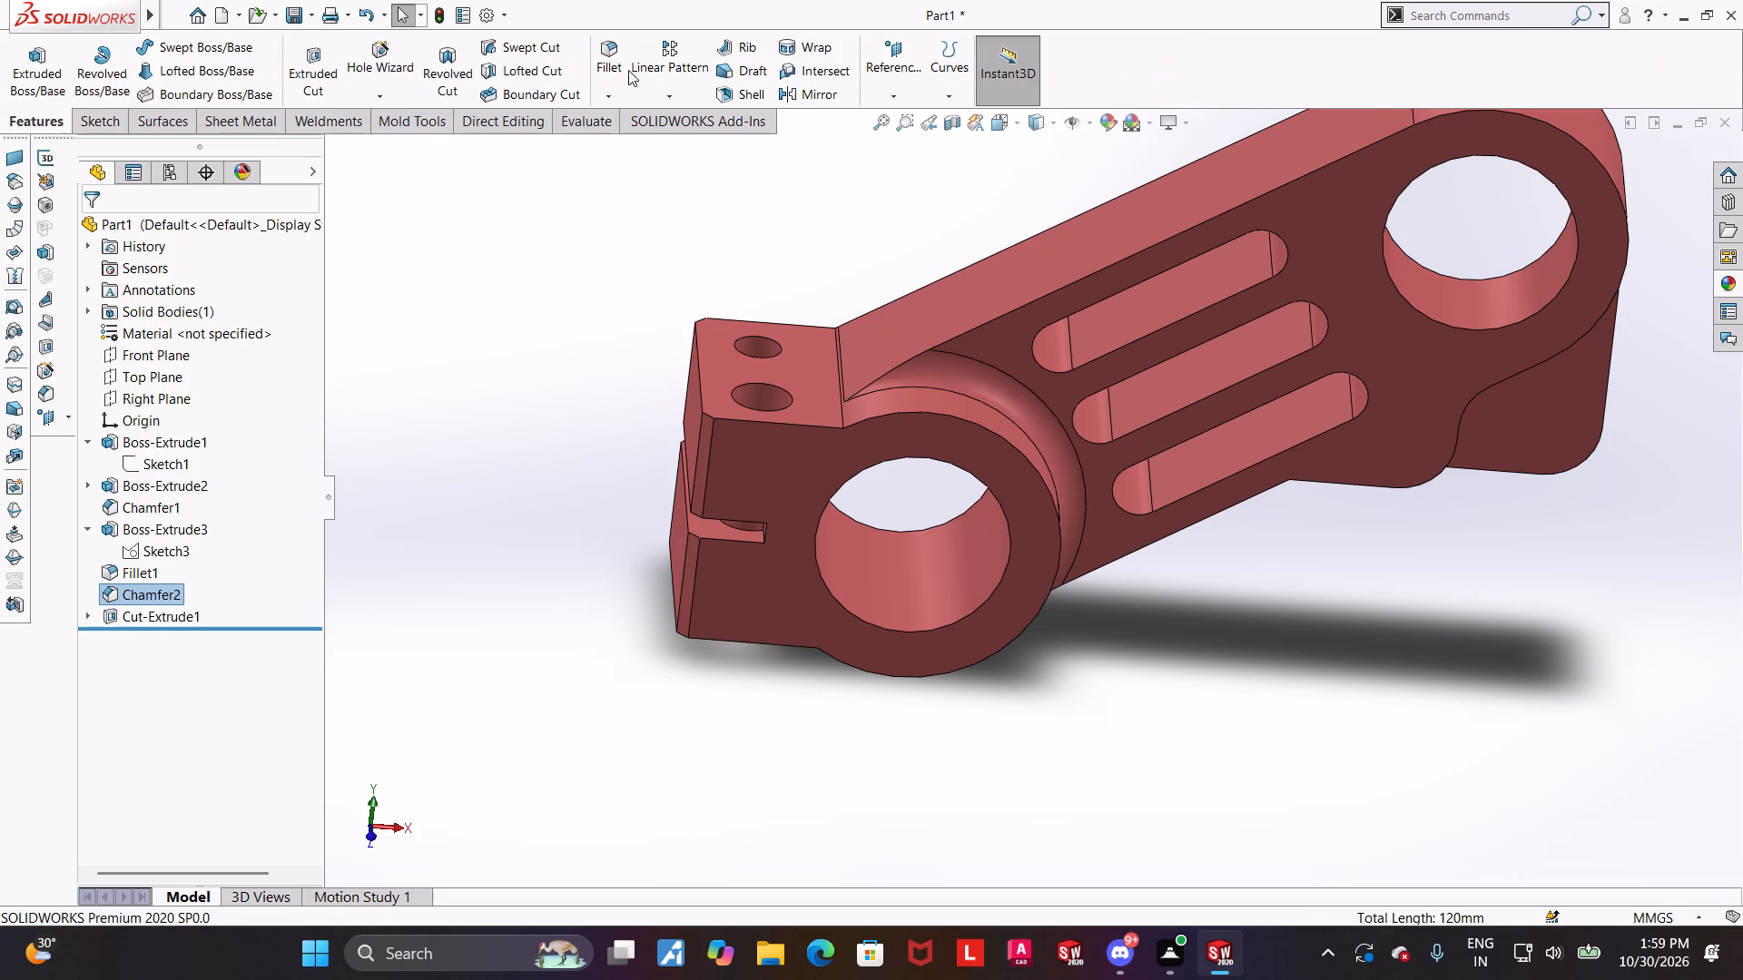
{"action": "left_click", "coordinate": [615, 51]}
{"action": "middle_click_drag", "start_coordinate": [1000, 333], "coordinate": [1006, 415]}
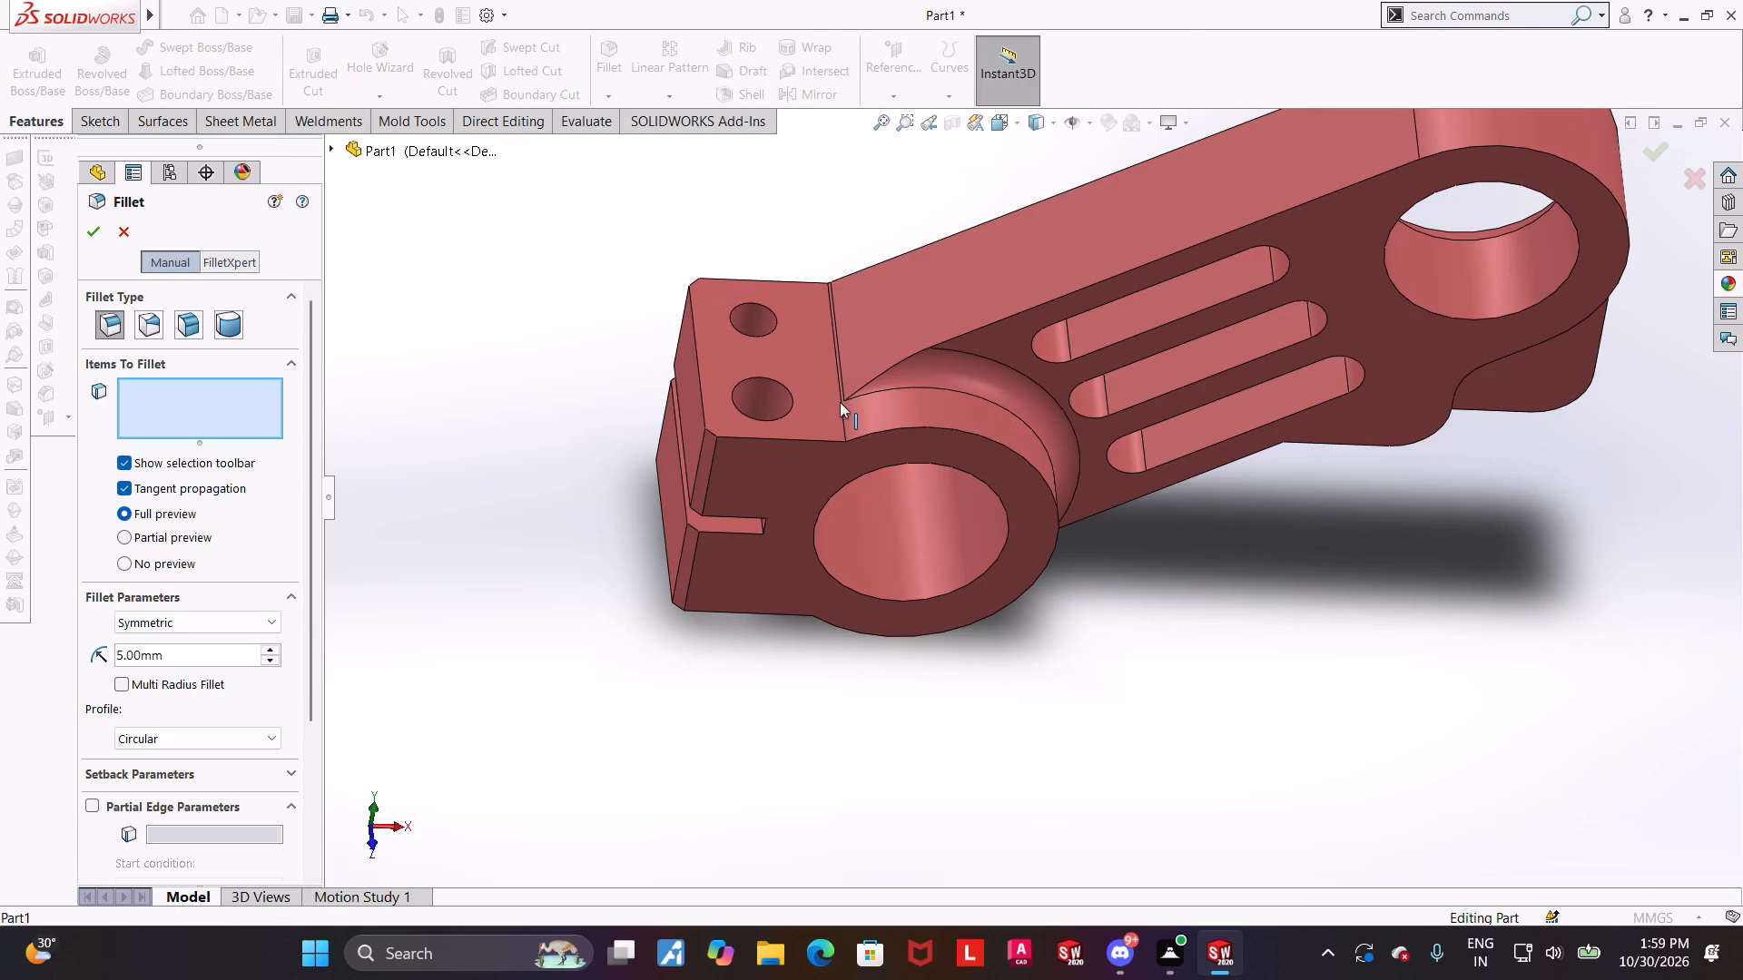
{"action": "left_click", "coordinate": [840, 402]}
{"action": "middle_click_drag", "start_coordinate": [992, 560], "coordinate": [995, 205]}
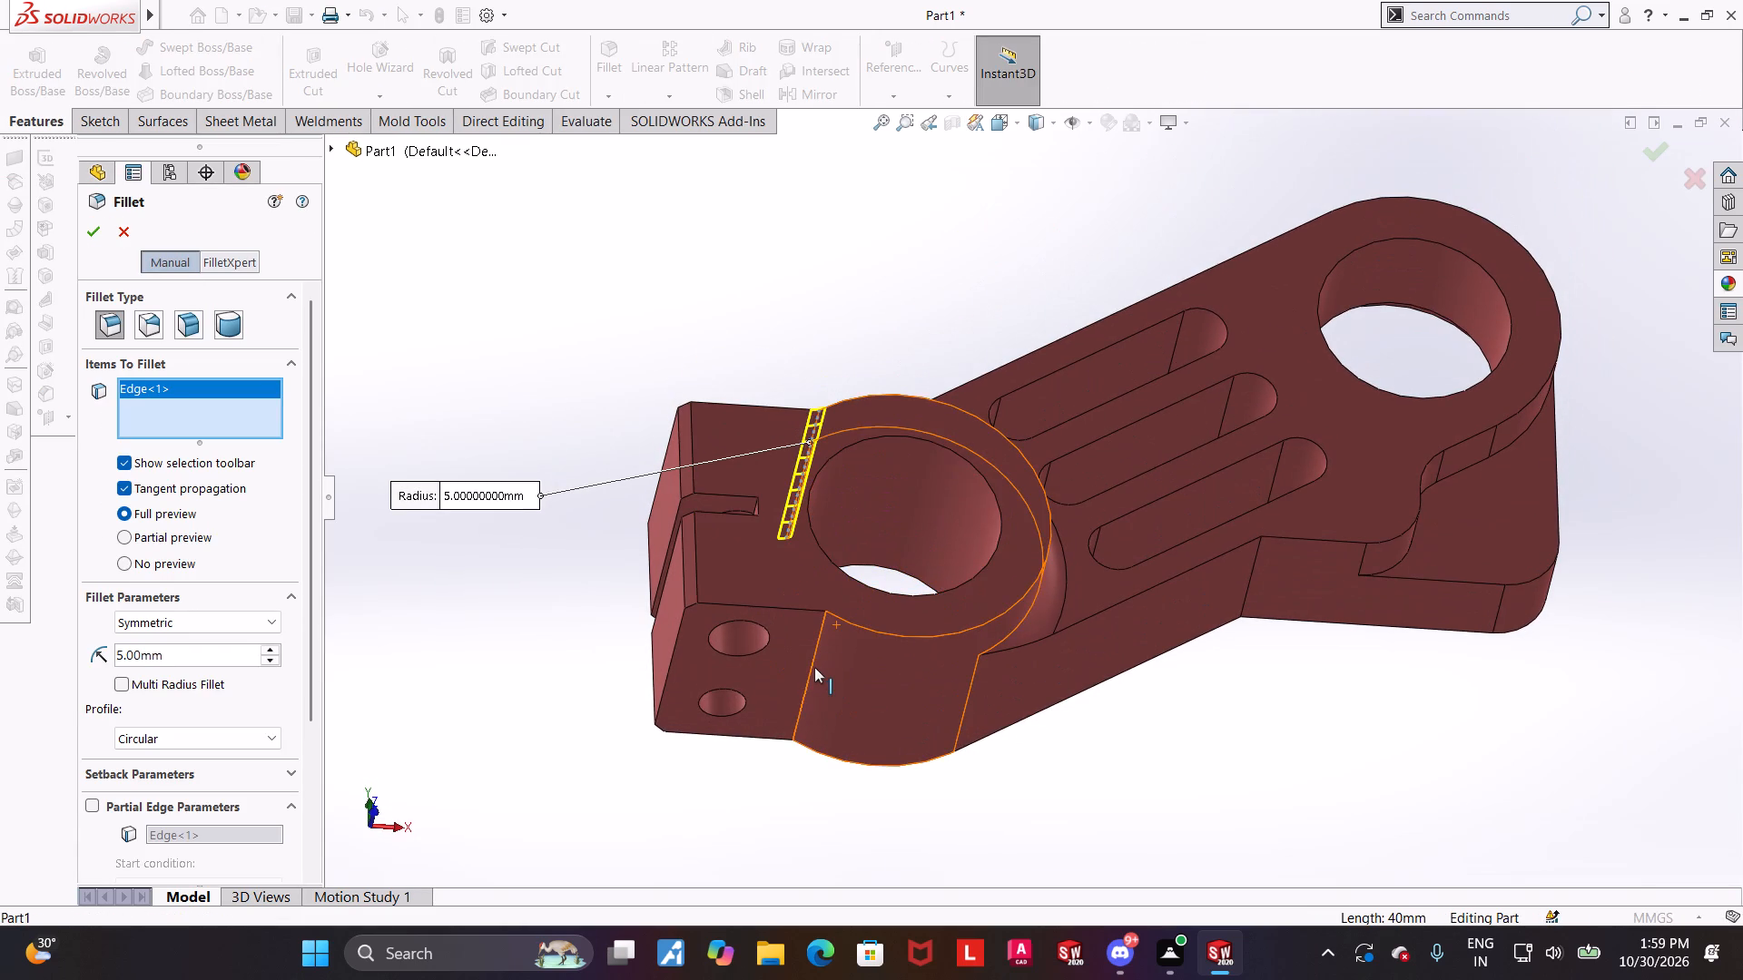
{"action": "left_click", "coordinate": [814, 667]}
{"action": "middle_click_drag", "start_coordinate": [962, 311], "coordinate": [953, 603]}
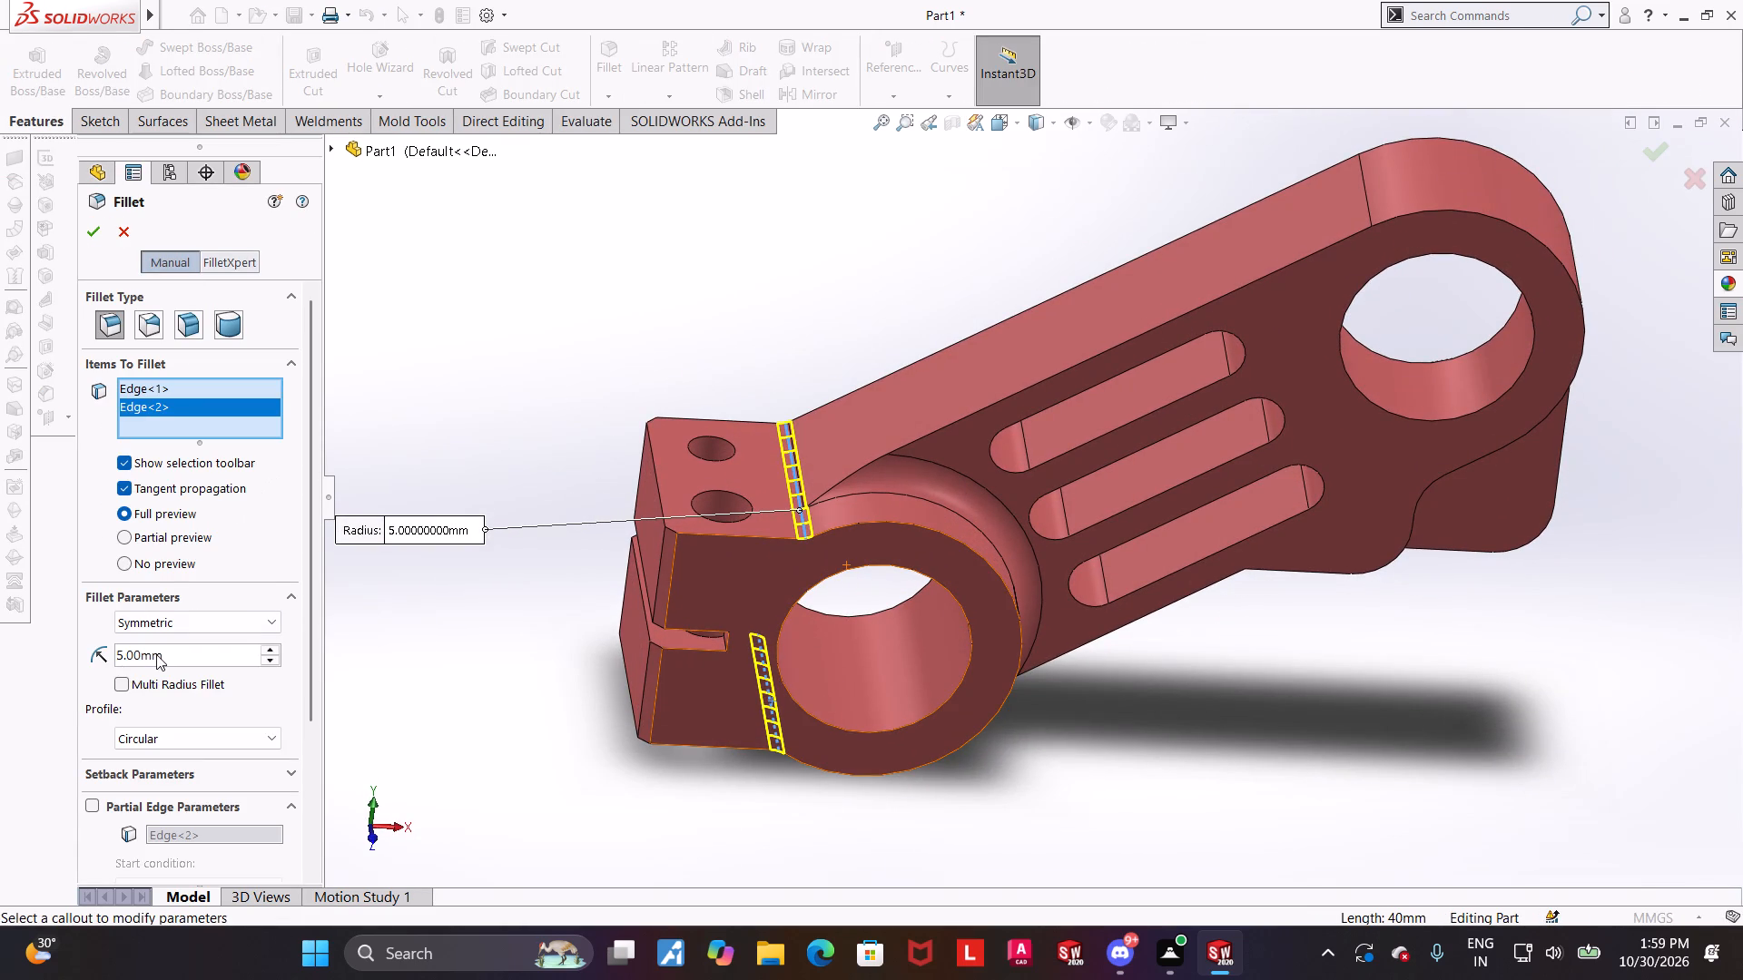
{"action": "left_click", "coordinate": [97, 226]}
{"action": "left_click", "coordinate": [1359, 646]}
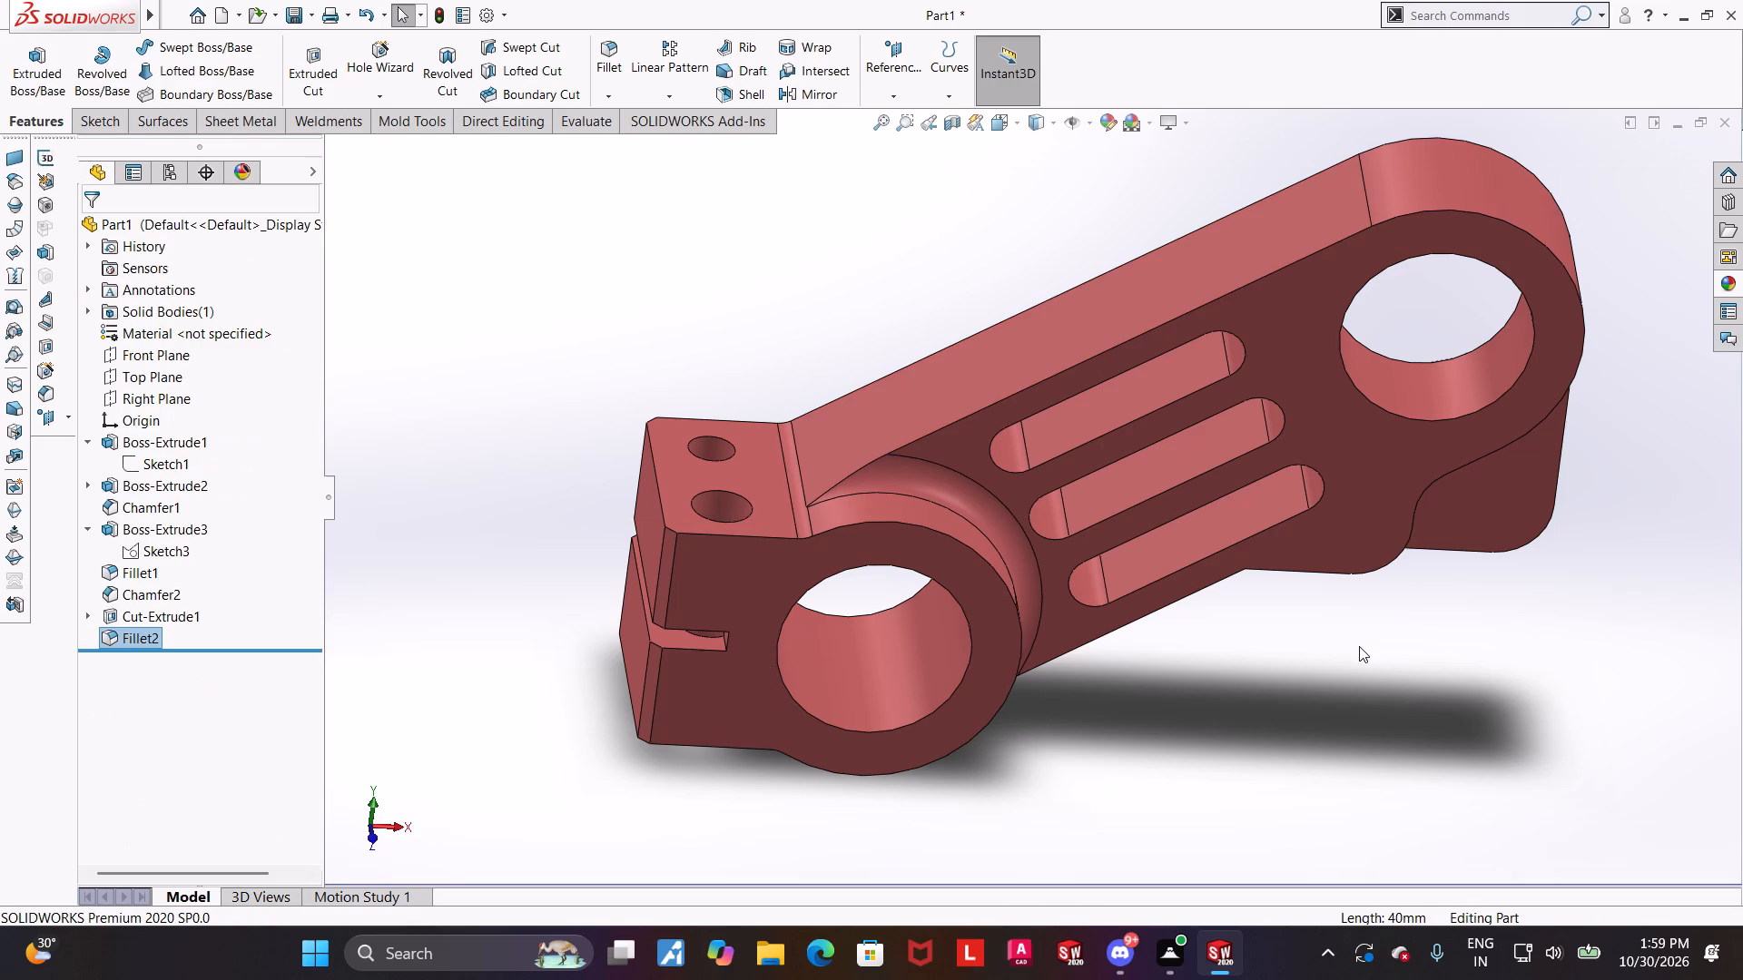
Inspect the filleted clamp, bolt holes and stepped arm in the top, oblique underside and bottom views.
{"action": "middle_click_drag", "start_coordinate": [1118, 460], "coordinate": [1104, 583]}
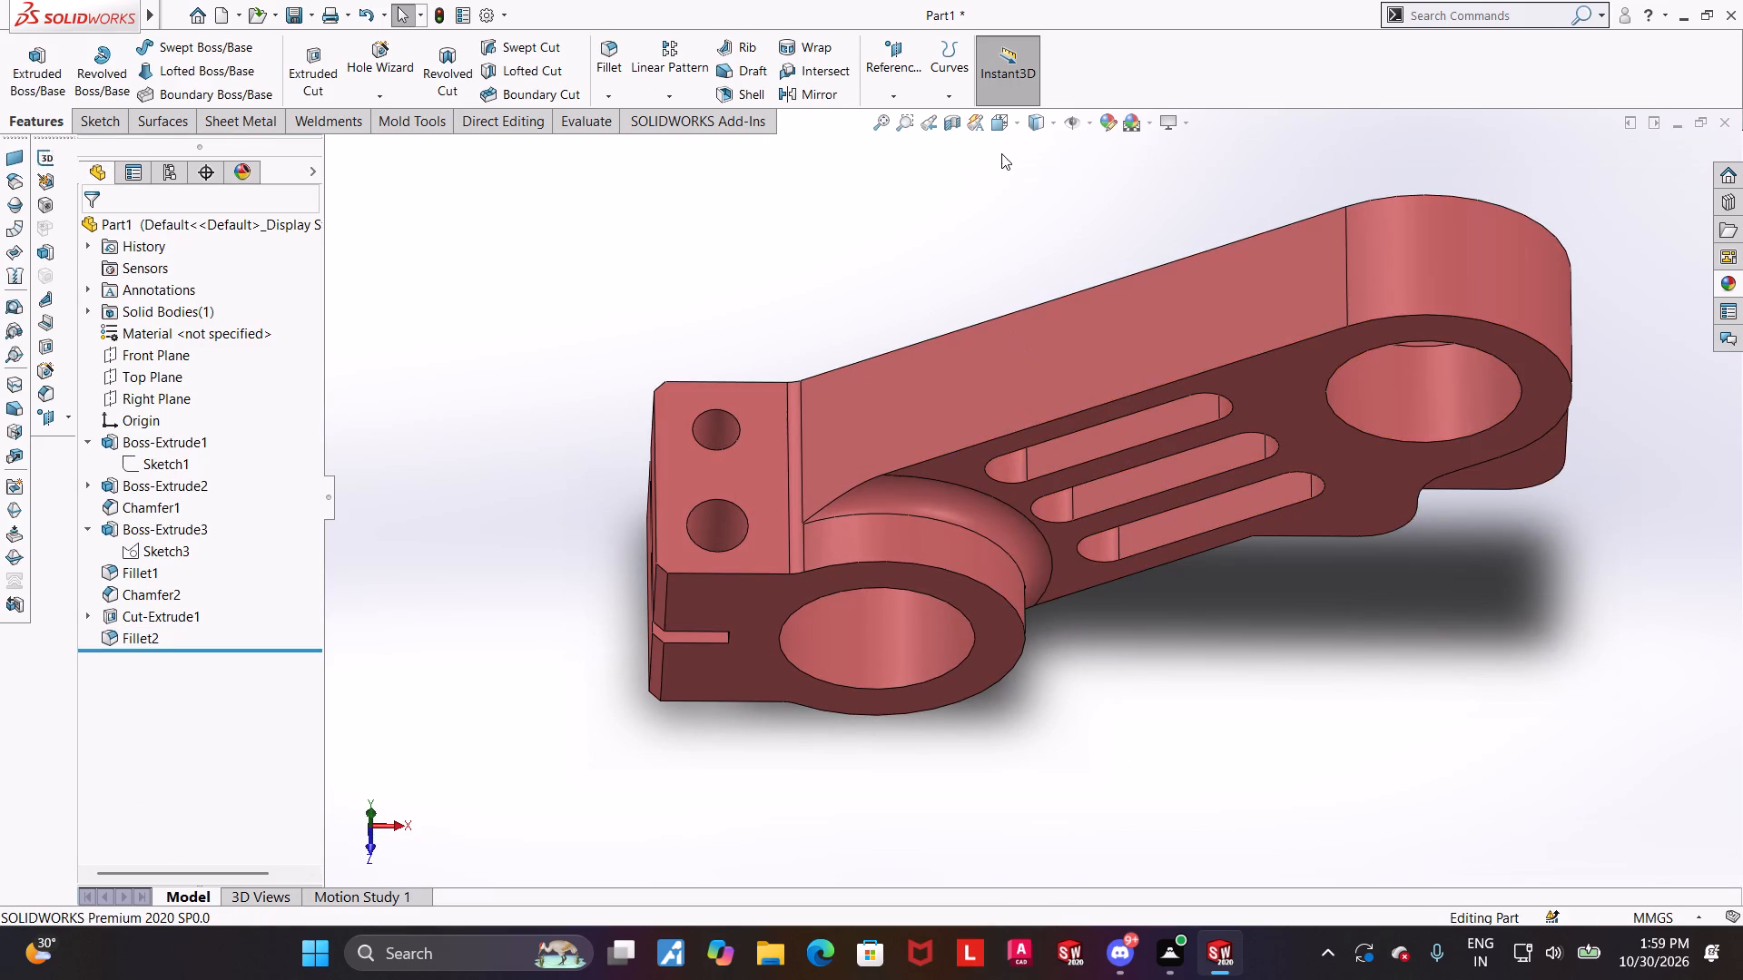
{"action": "left_click", "coordinate": [994, 132]}
{"action": "left_click", "coordinate": [809, 526]}
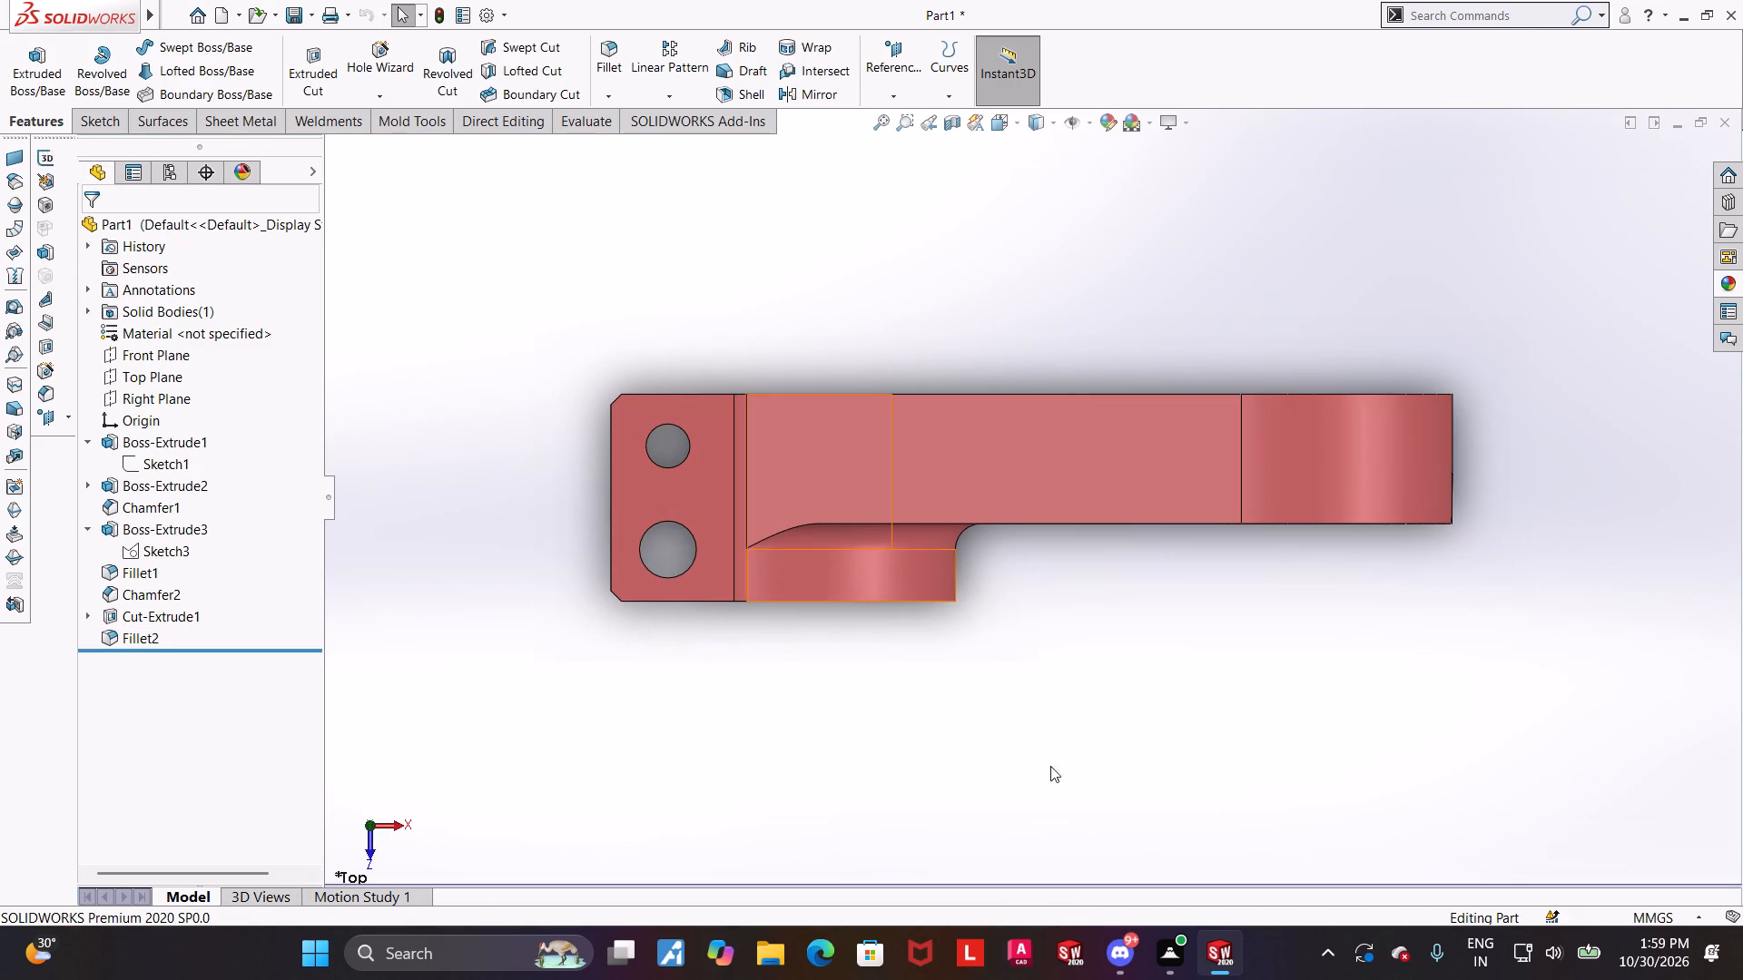
{"action": "scroll", "coordinate": [844, 634], "scroll_direction": "up", "scroll_amount": 1}
{"action": "scroll", "coordinate": [845, 638], "scroll_direction": "down", "scroll_amount": 1}
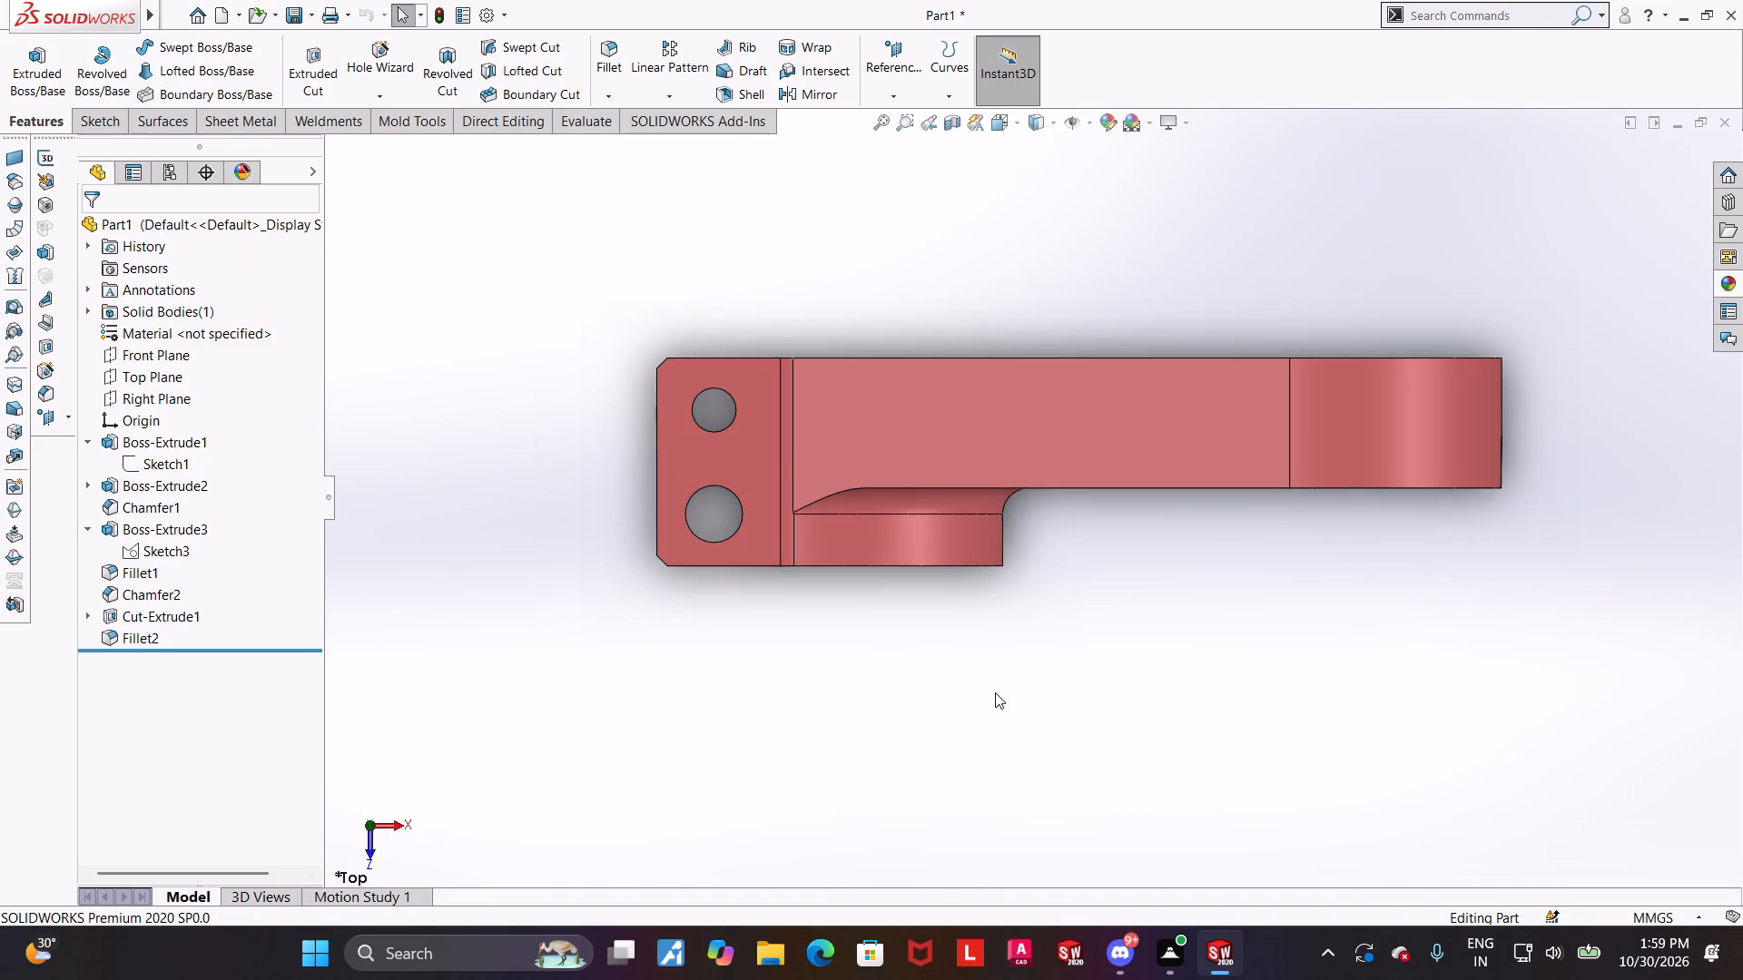
{"action": "middle_click_drag", "start_coordinate": [995, 692], "coordinate": [979, 240]}
{"action": "middle_click_drag", "start_coordinate": [925, 737], "coordinate": [909, 478]}
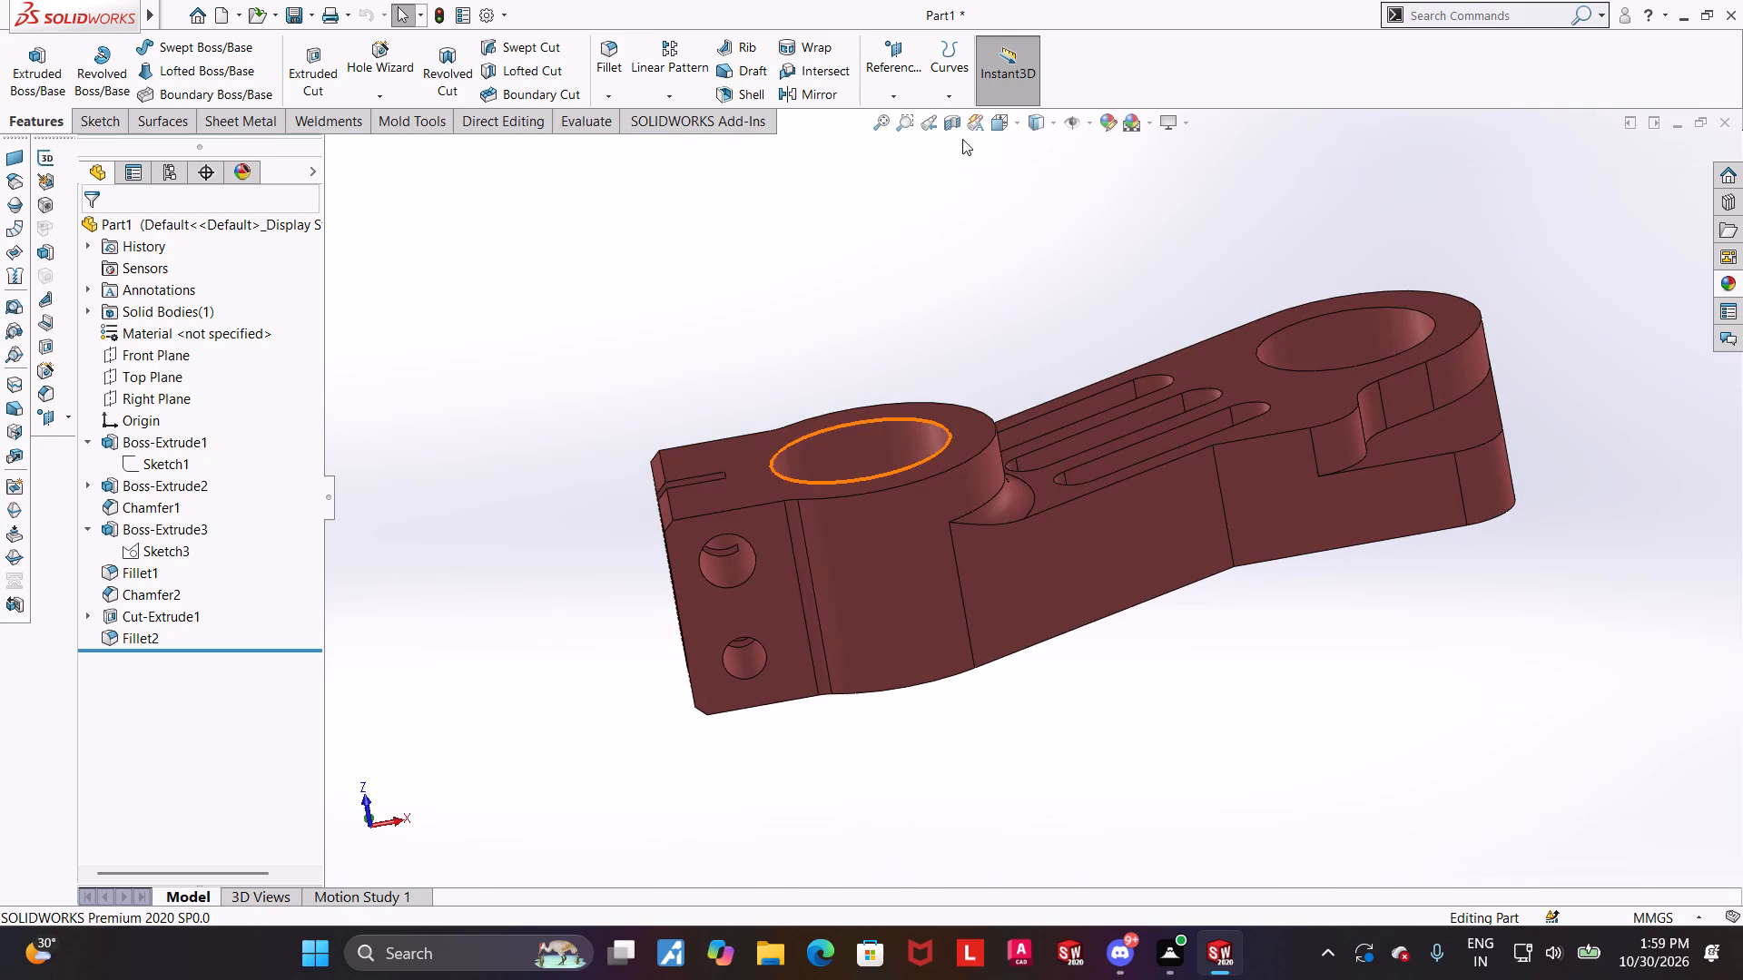
{"action": "left_click", "coordinate": [1003, 126]}
{"action": "left_click", "coordinate": [793, 710]}
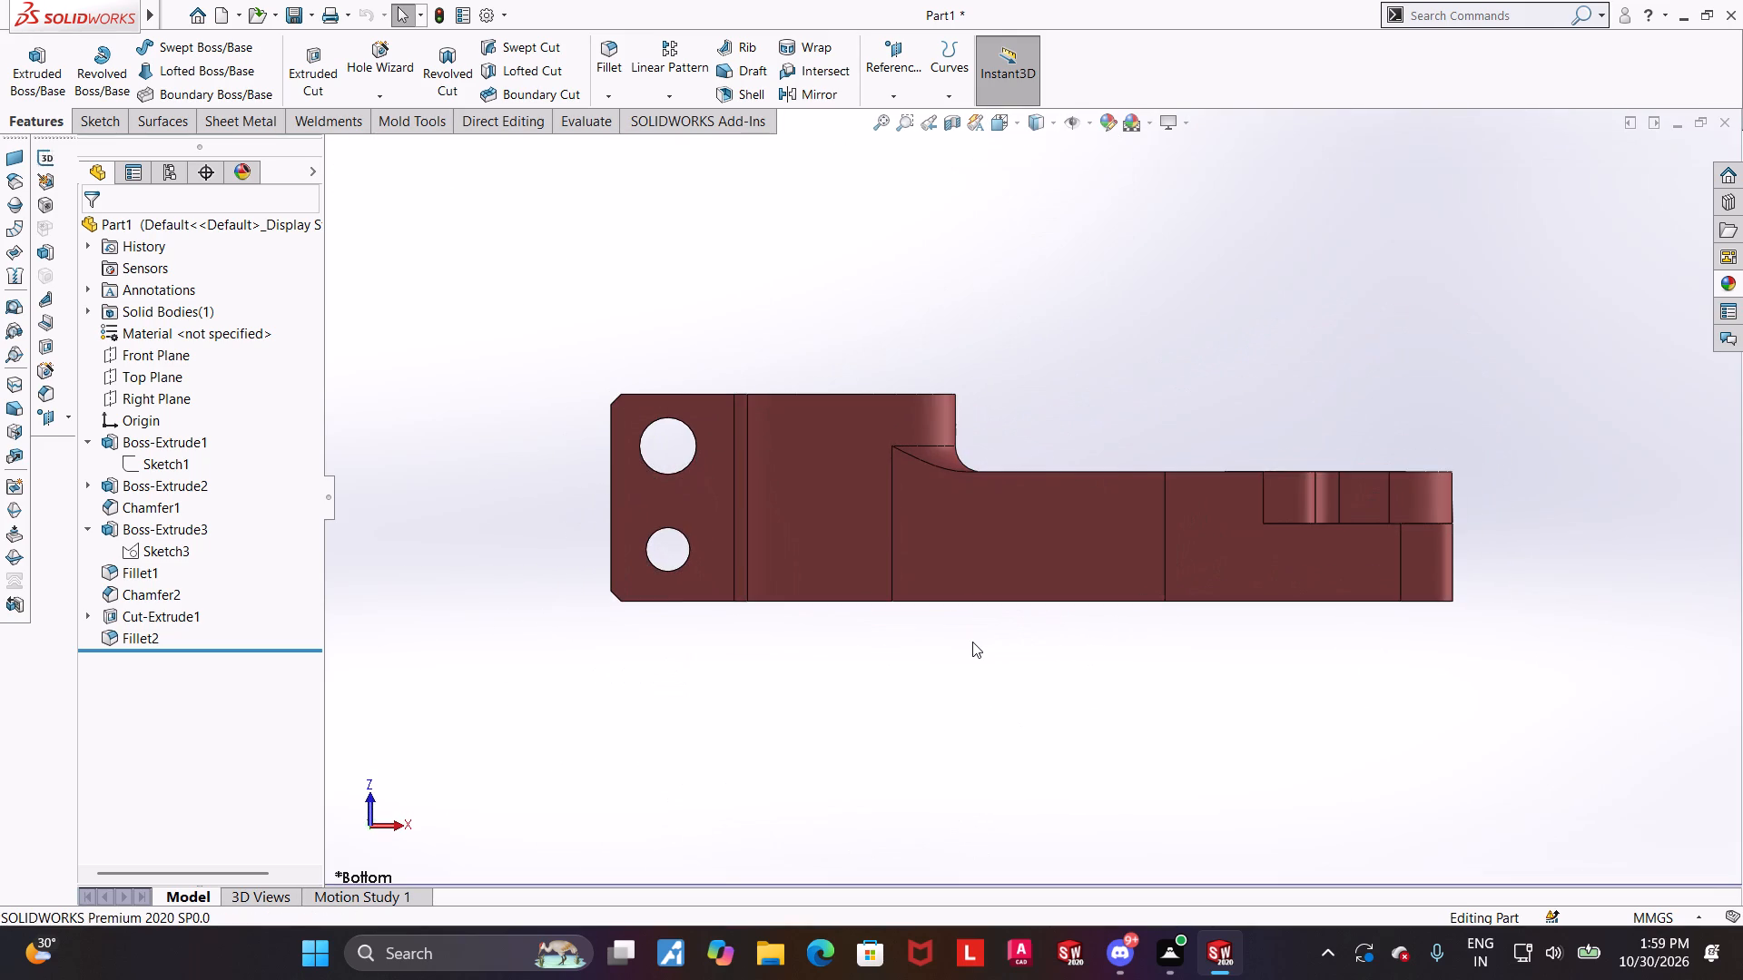
{"action": "scroll", "coordinate": [972, 642], "scroll_direction": "up", "scroll_amount": 1}
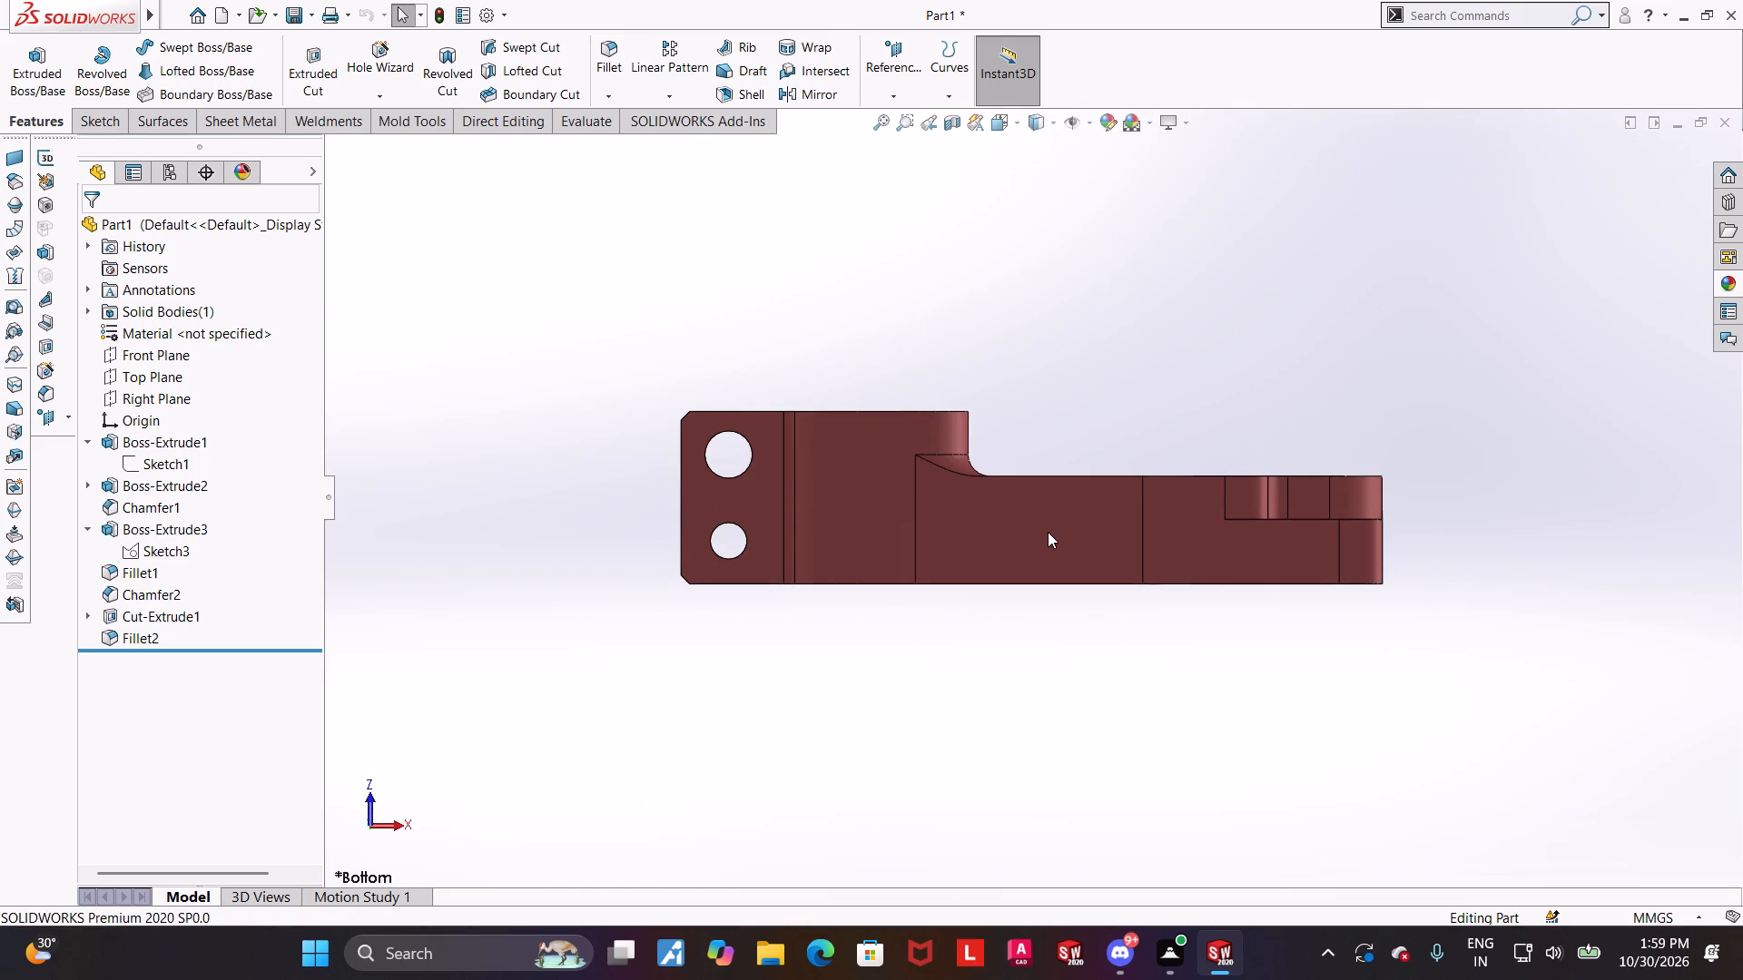
{"action": "scroll", "coordinate": [1048, 532], "scroll_direction": "down", "scroll_amount": 1}
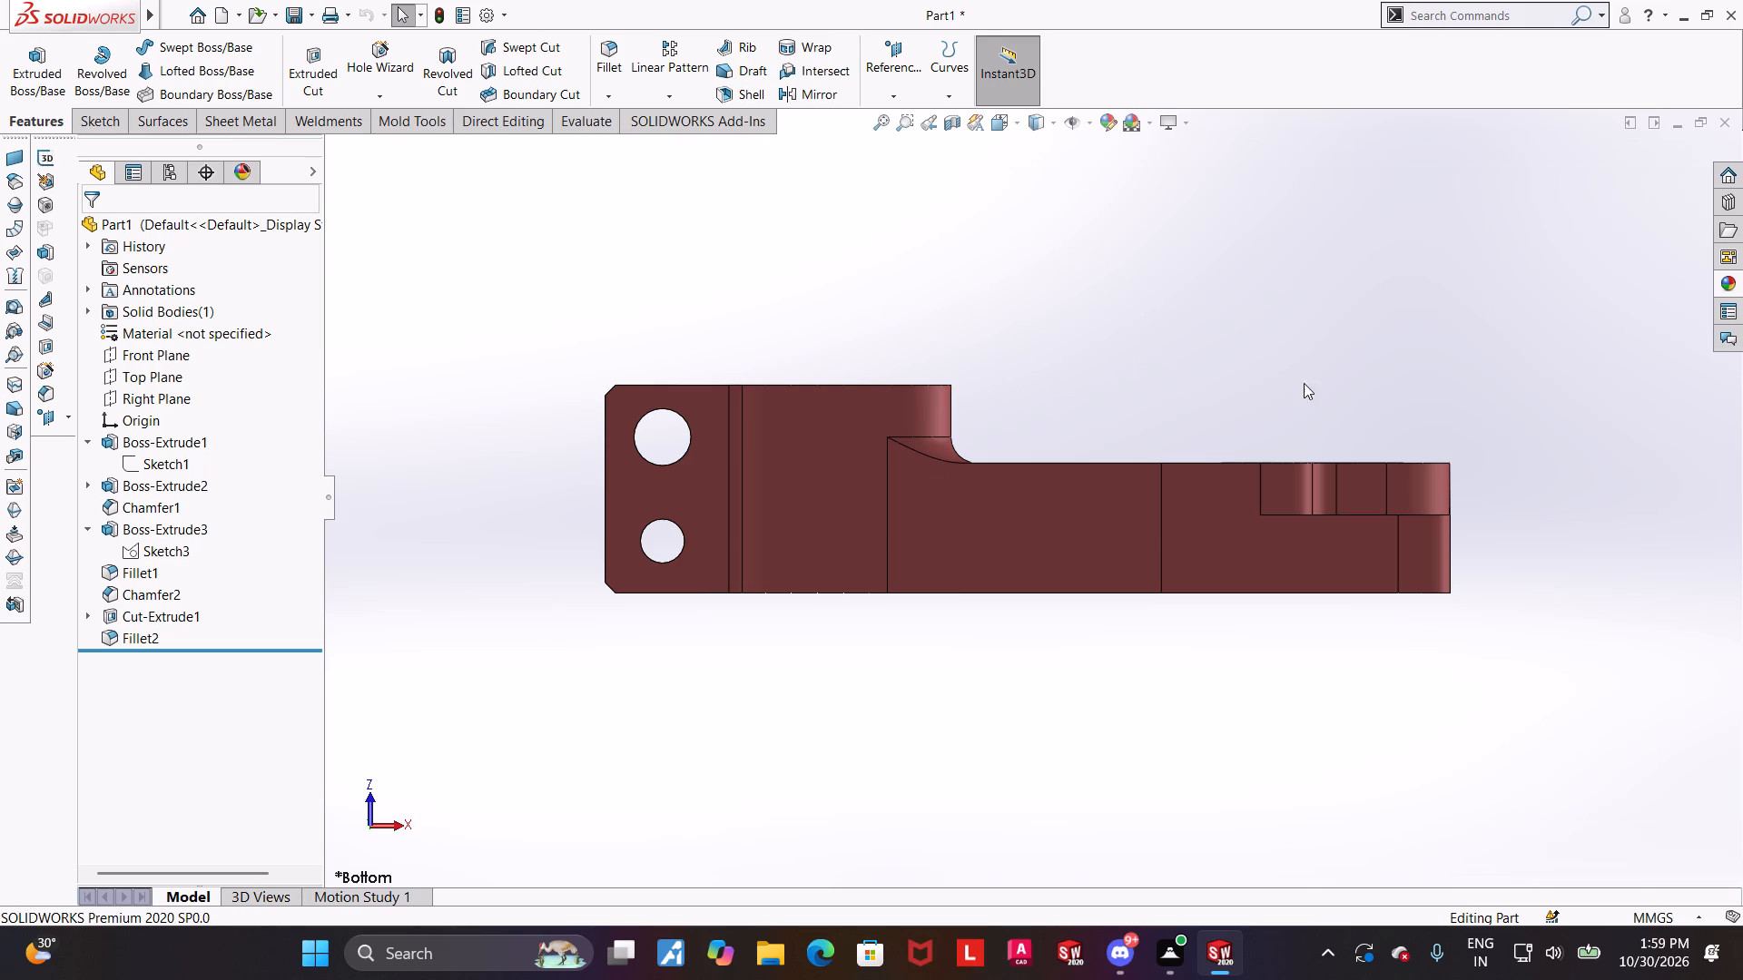
Examine the filleted arm from oblique front, isometric and underside angles, focusing on the clamp tabs, bolt holes and round boss.
{"action": "middle_click_drag", "start_coordinate": [1332, 346], "coordinate": [1279, 721]}
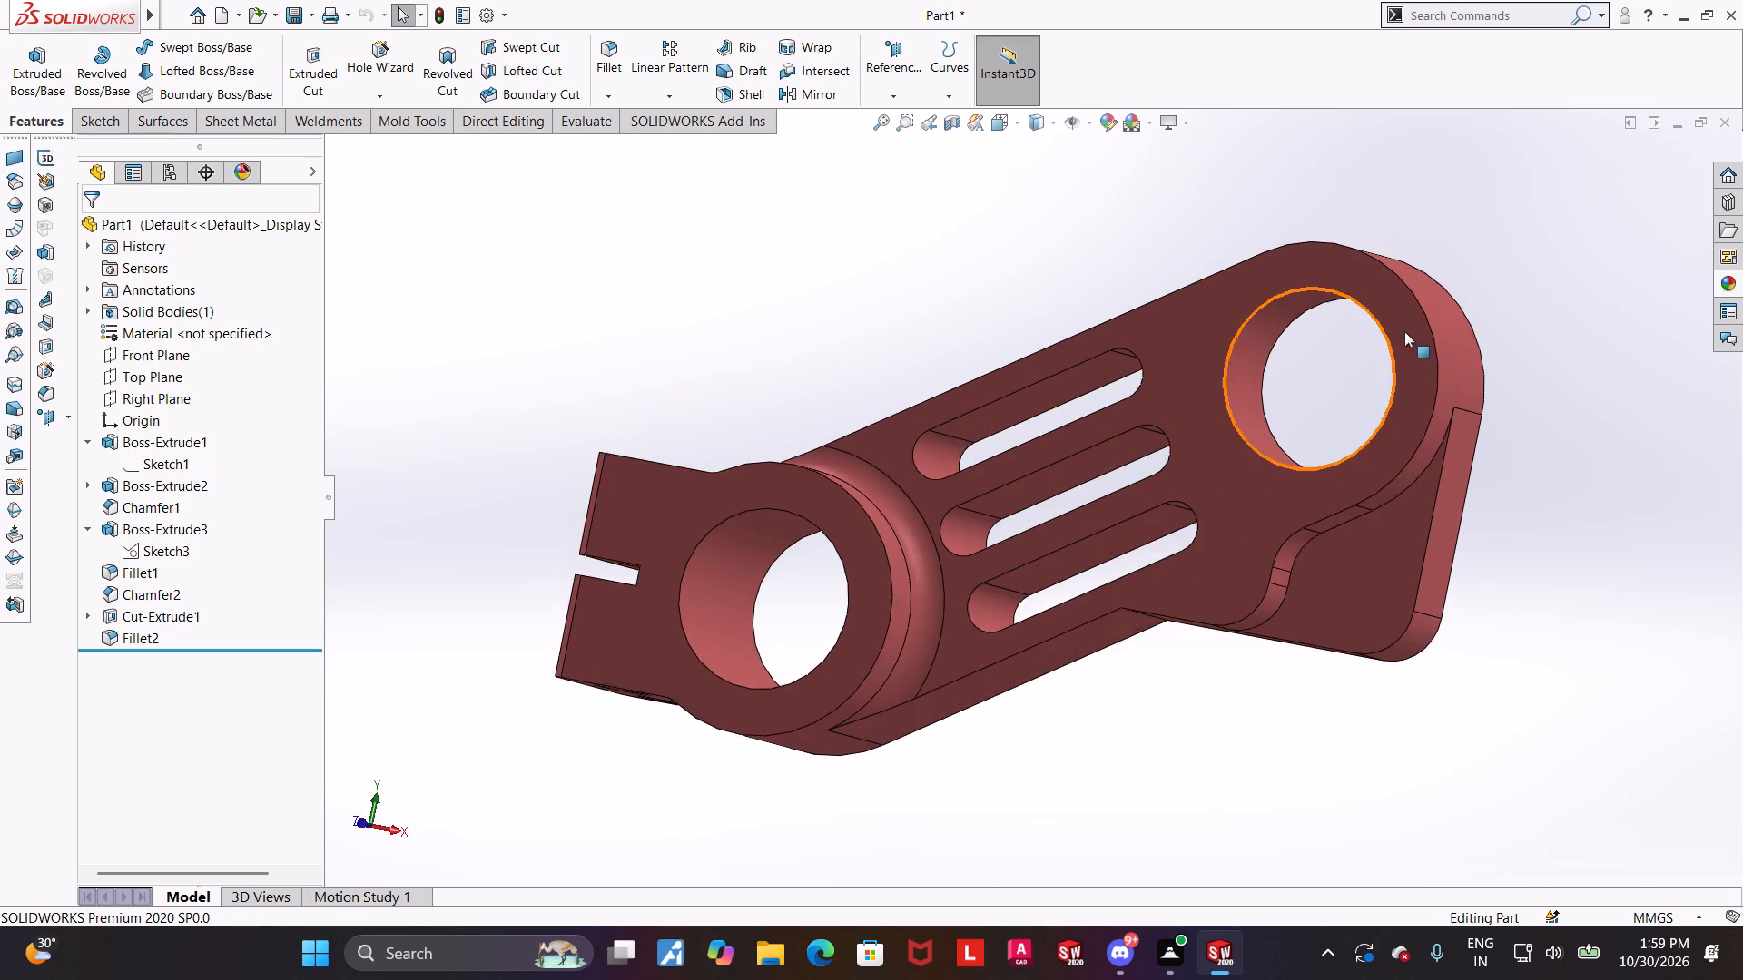
{"action": "middle_click_drag", "start_coordinate": [1407, 357], "coordinate": [1404, 485]}
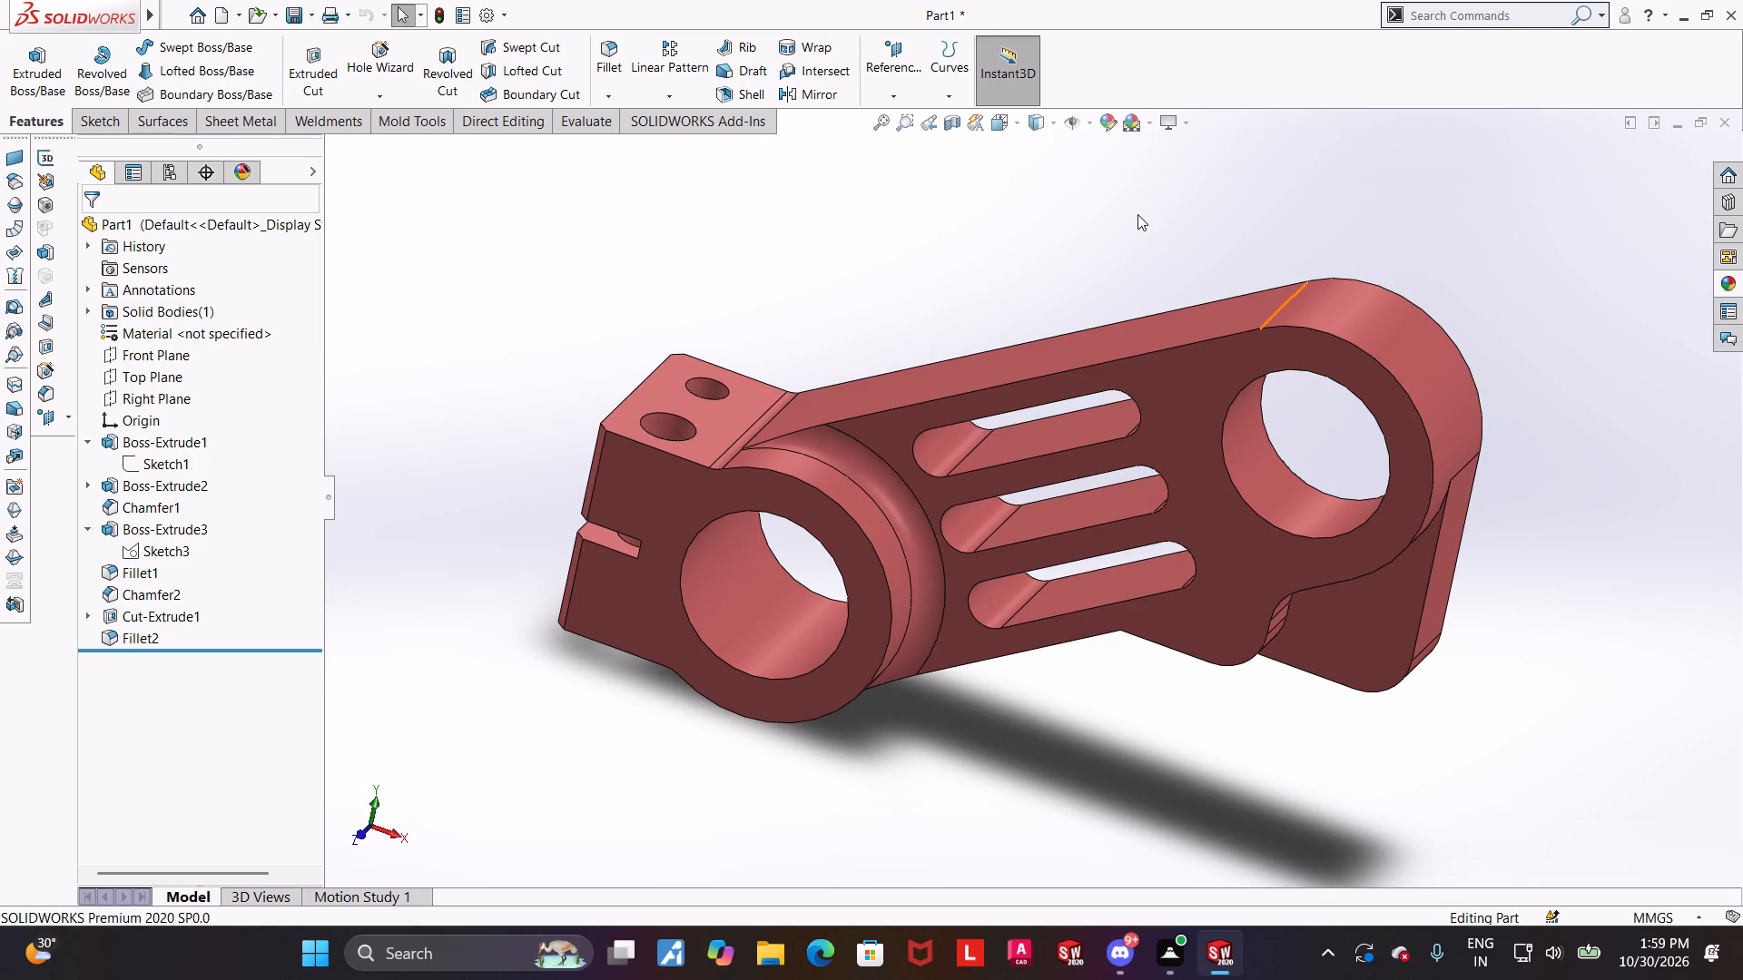
{"action": "key", "text": "ctrl+7"}
{"action": "left_click", "coordinate": [1328, 426]}
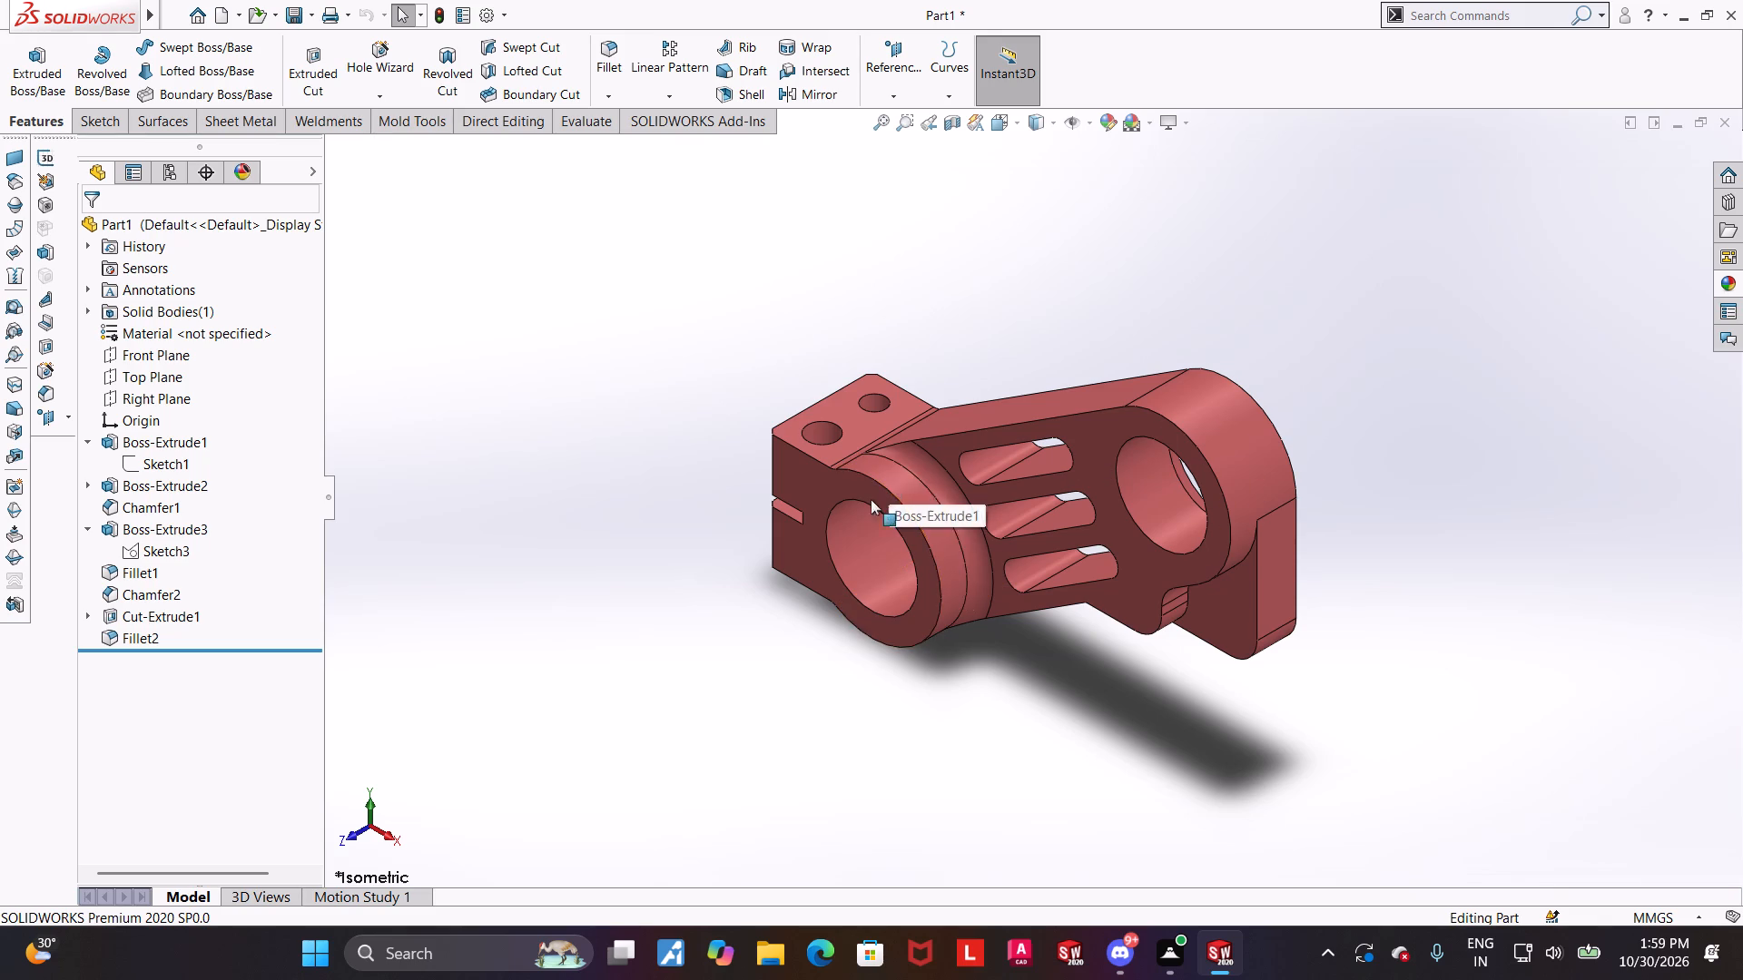
{"action": "middle_click_drag", "start_coordinate": [846, 628], "coordinate": [925, 185]}
{"action": "middle_click_drag", "start_coordinate": [923, 407], "coordinate": [923, 294]}
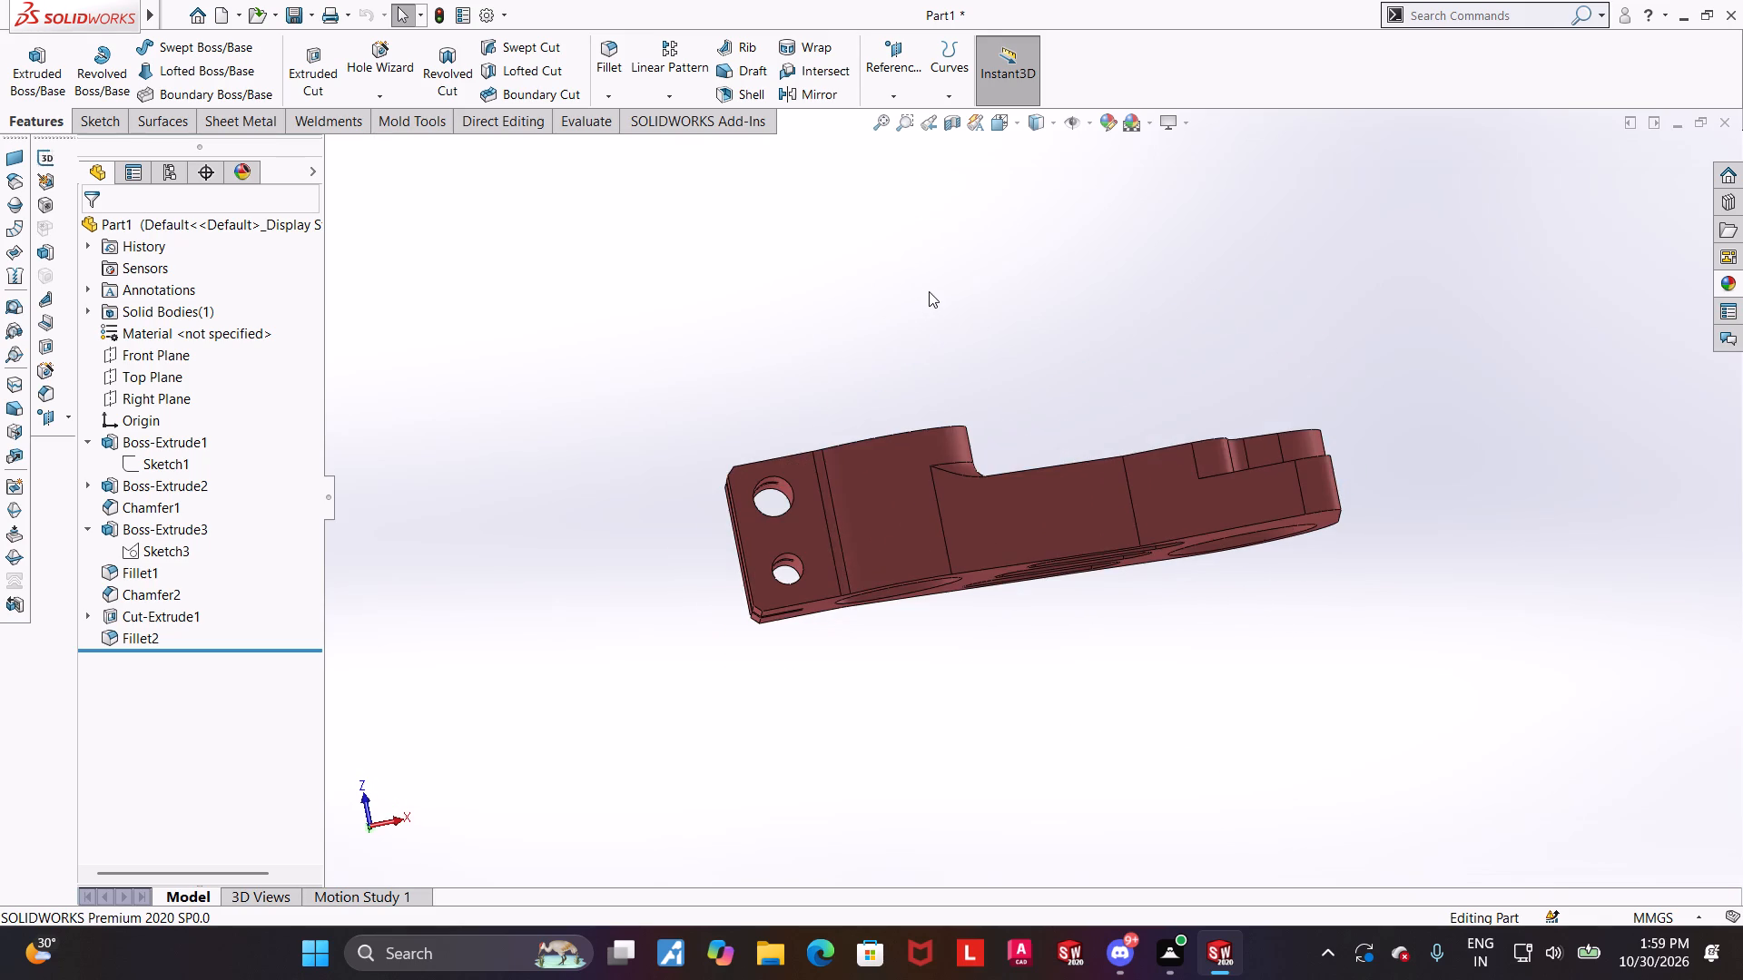
{"action": "middle_click_drag", "start_coordinate": [911, 315], "coordinate": [892, 223]}
{"action": "scroll", "coordinate": [844, 436], "scroll_direction": "down", "scroll_amount": 2}
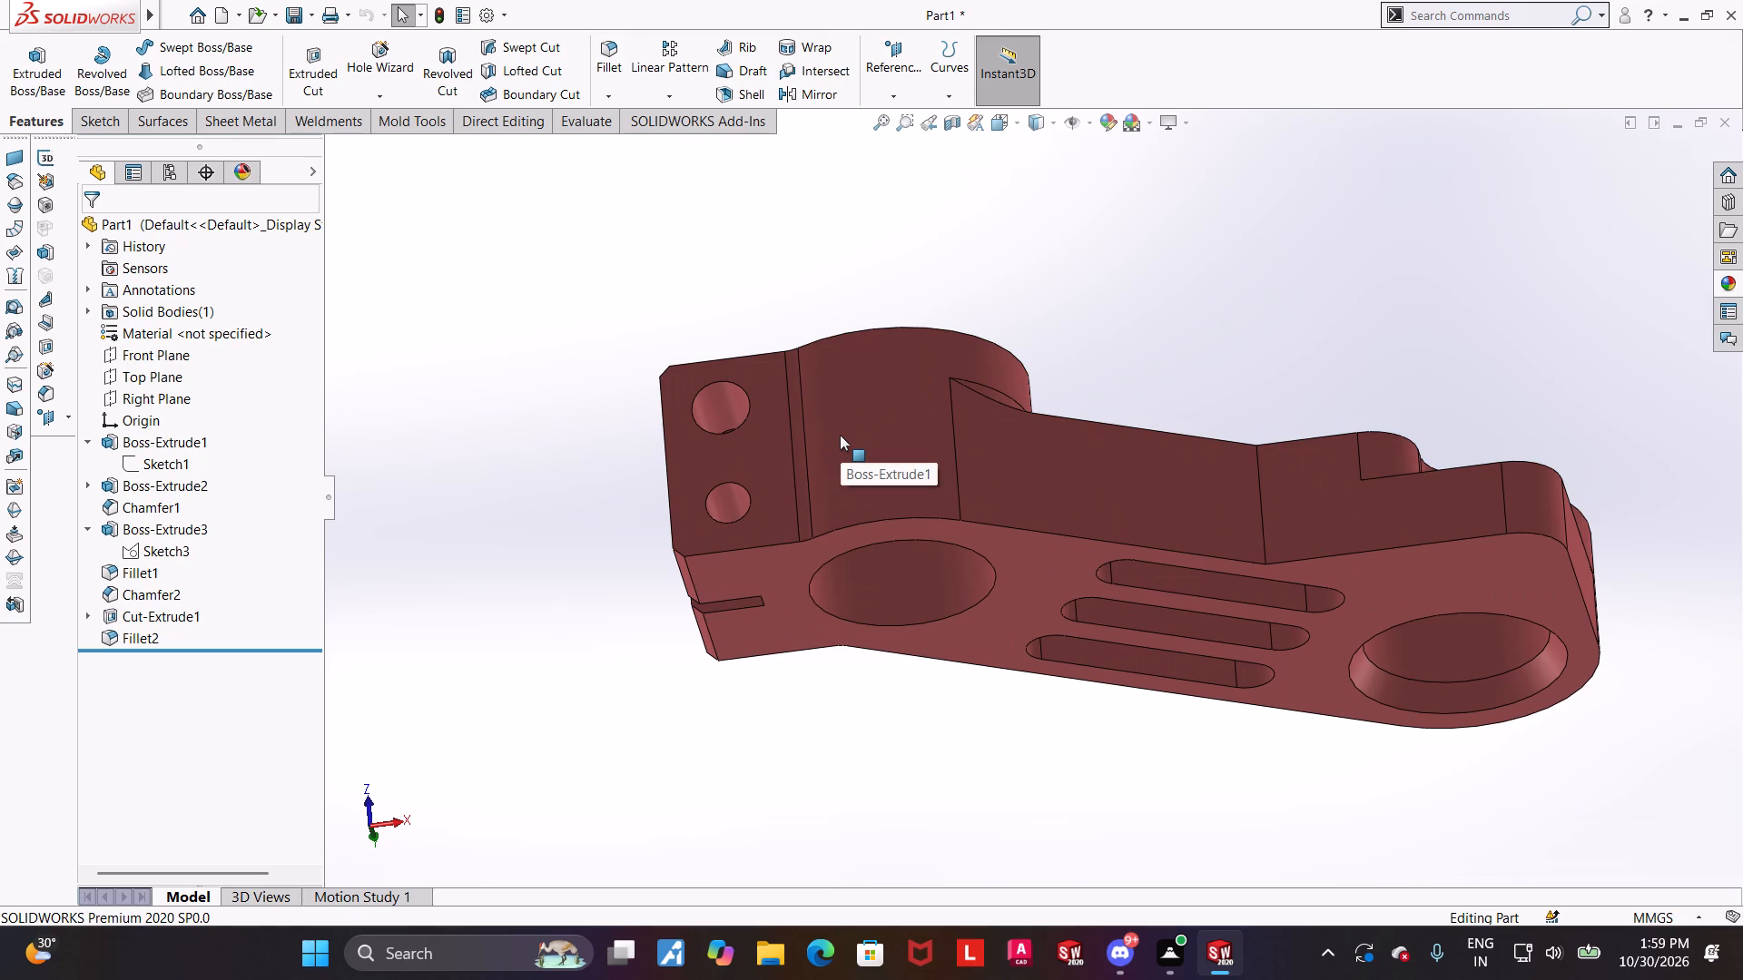
{"action": "middle_click_drag", "start_coordinate": [921, 312], "coordinate": [911, 352]}
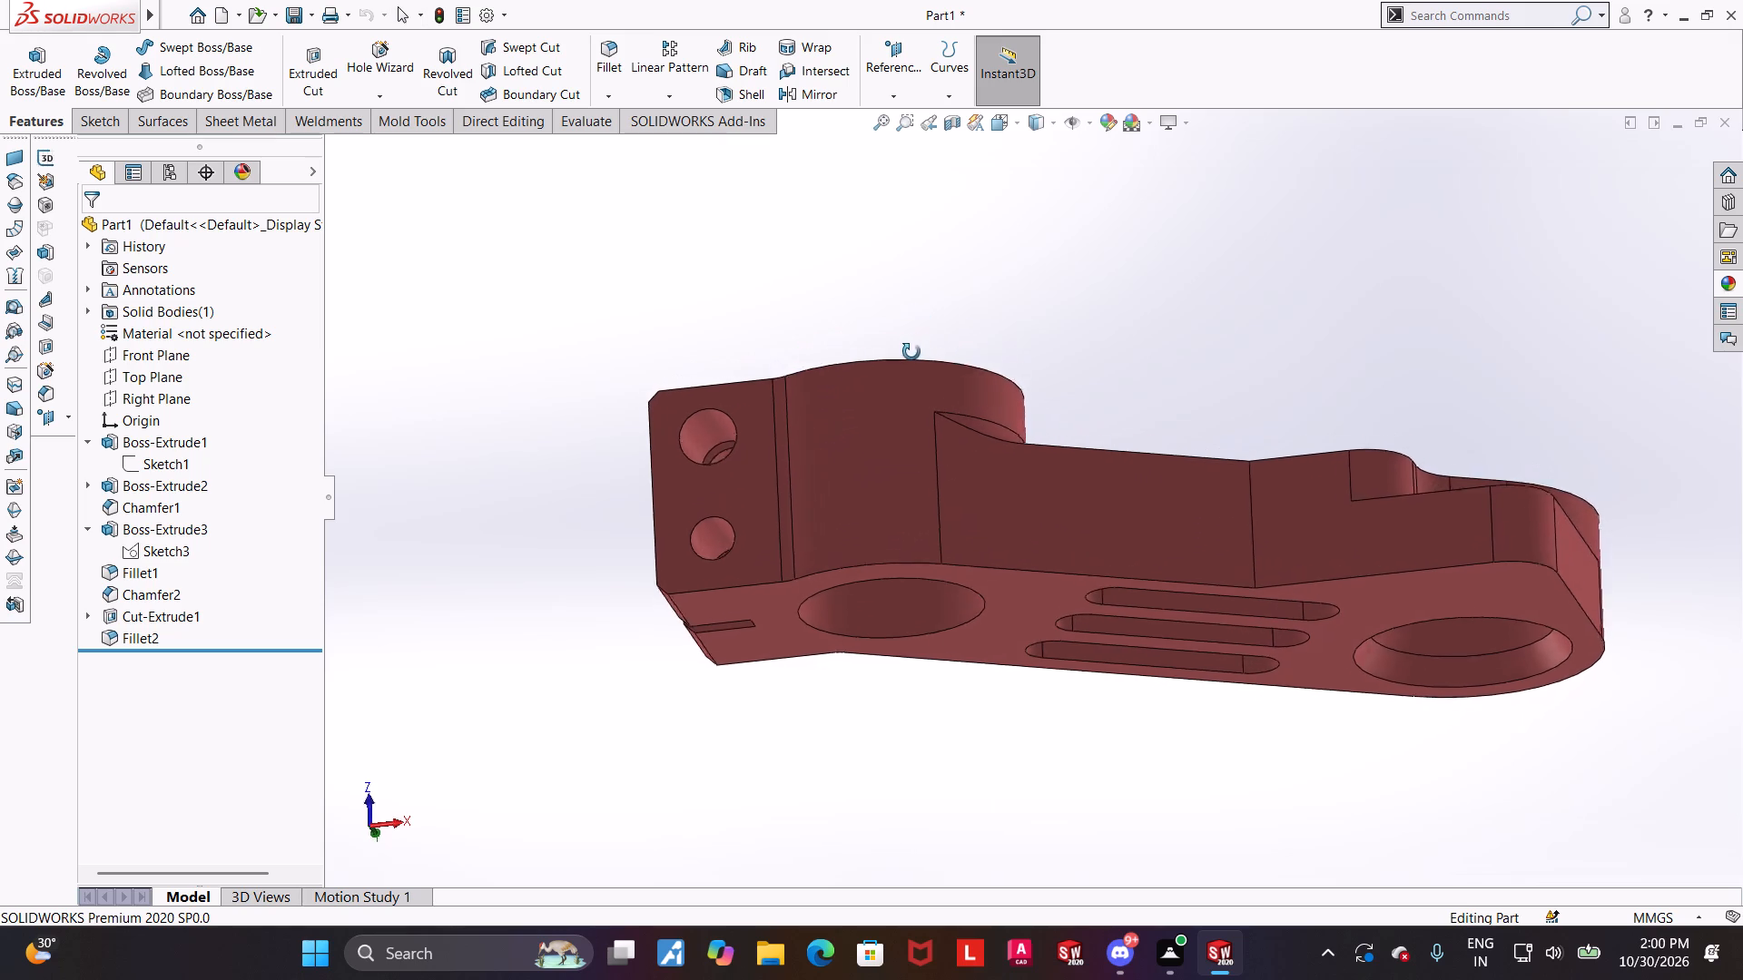
{"action": "middle_click_drag", "start_coordinate": [911, 352], "coordinate": [891, 544]}
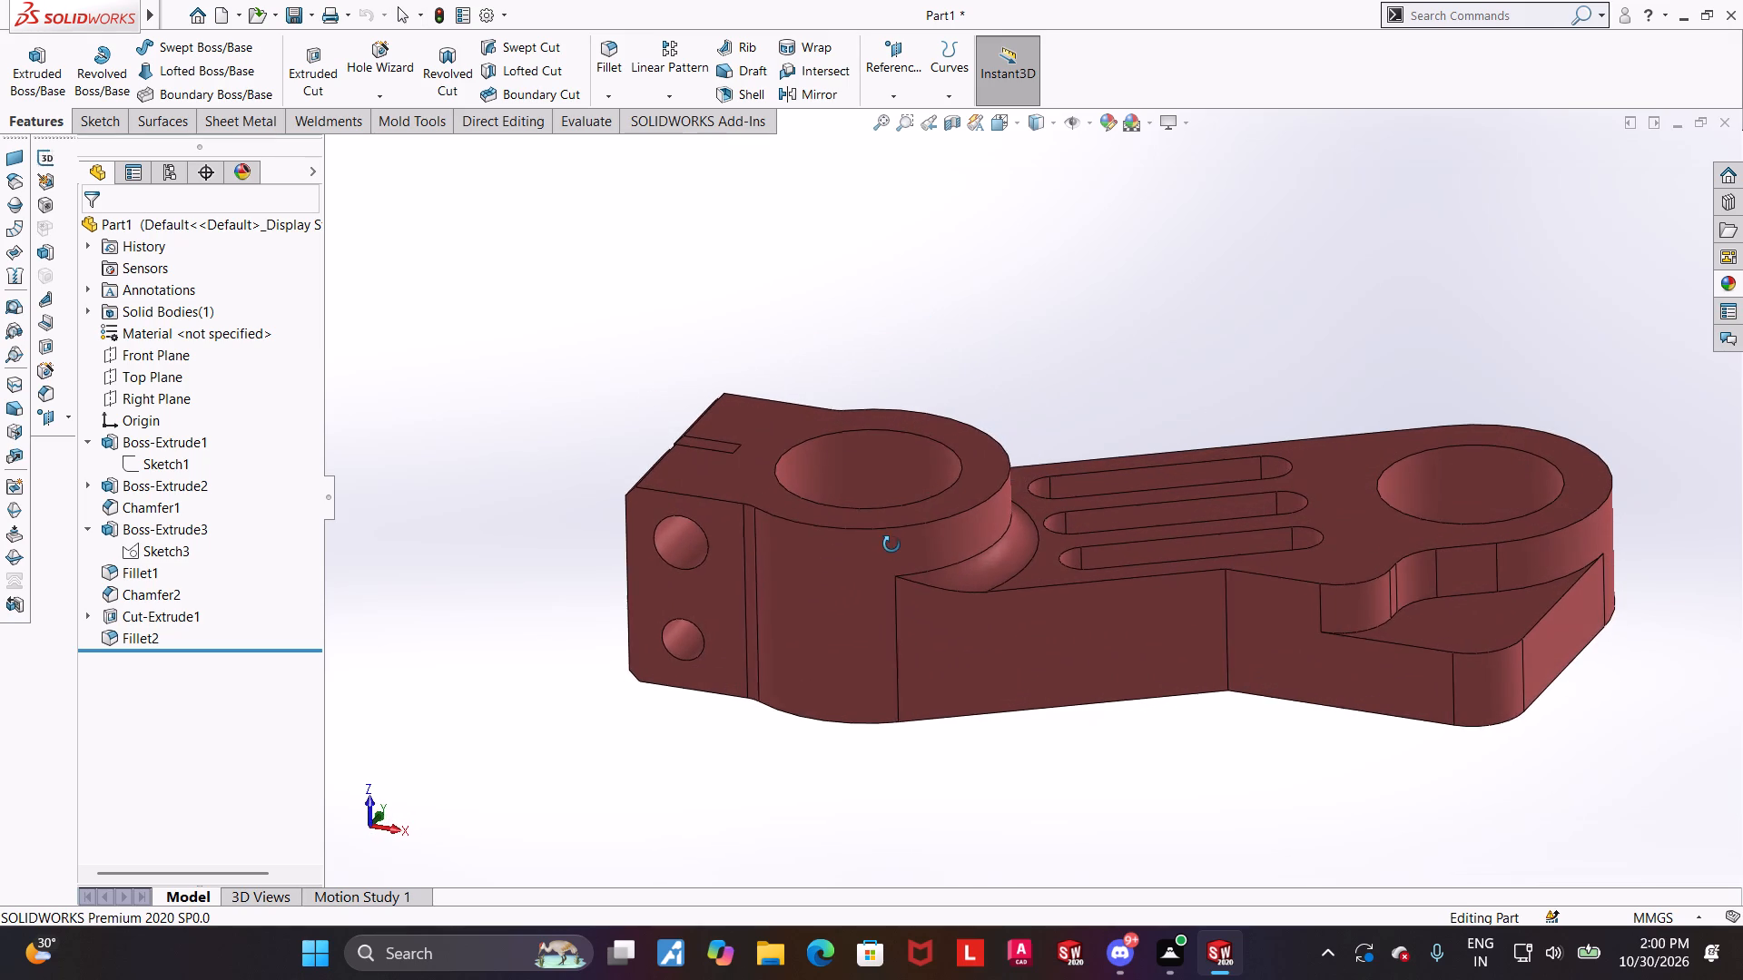
{"action": "middle_click_drag", "start_coordinate": [891, 544], "coordinate": [863, 511]}
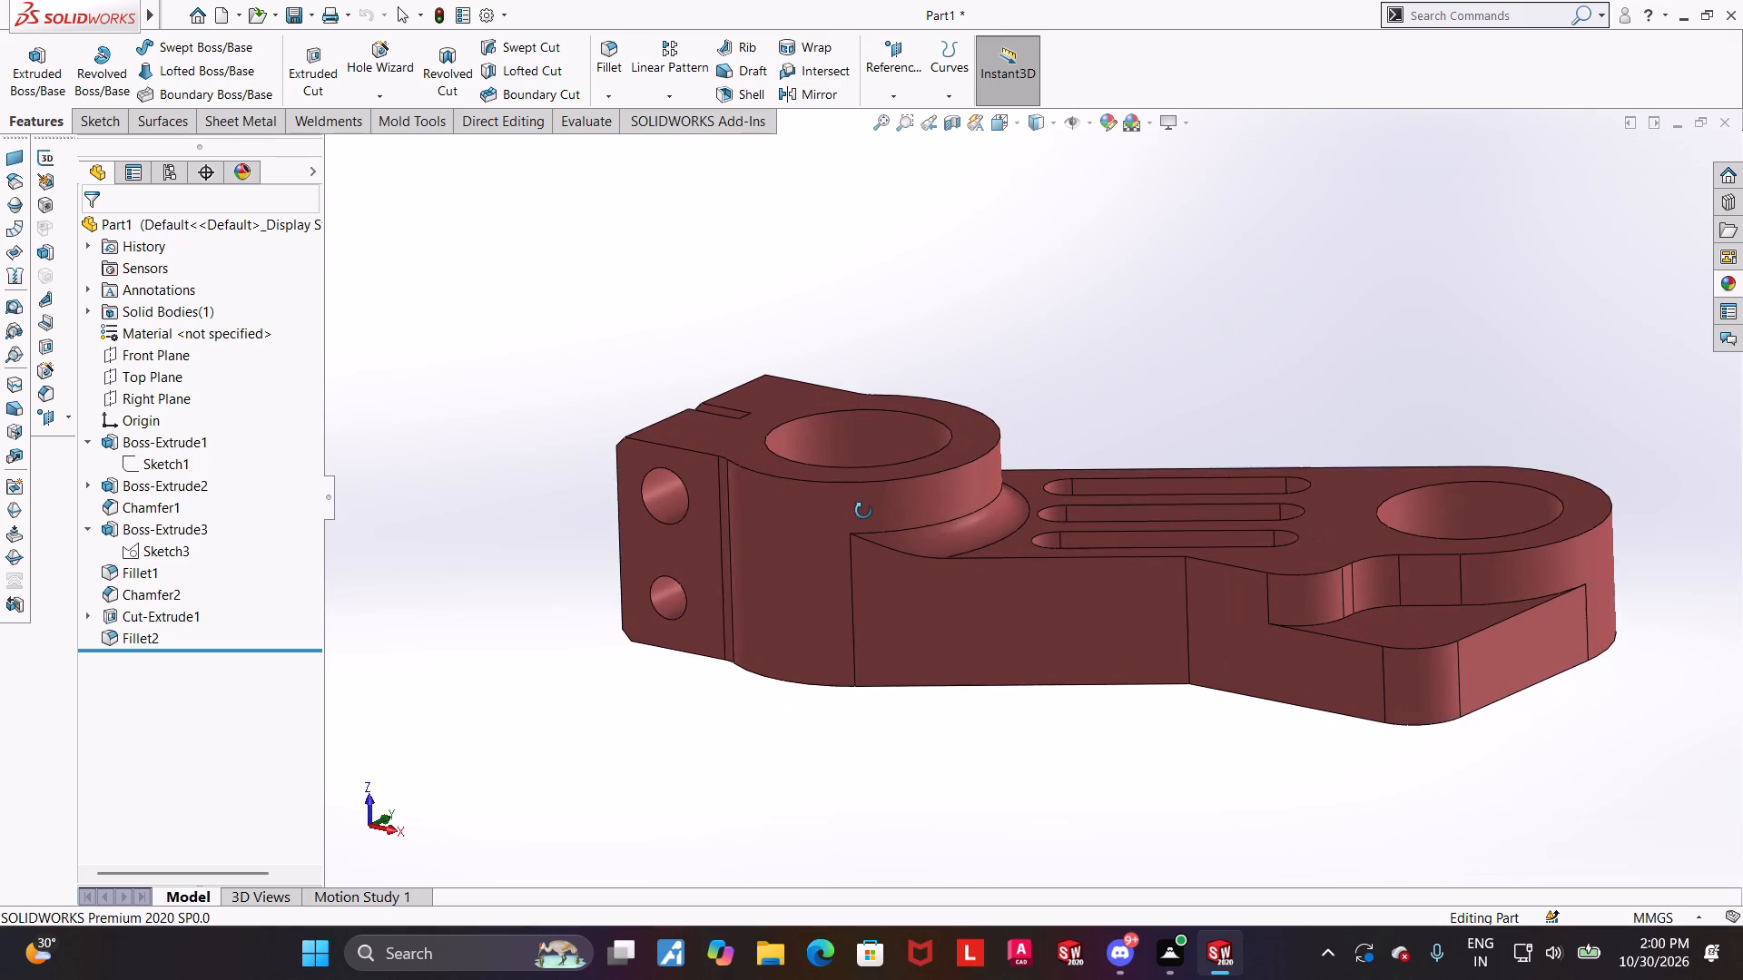
{"action": "middle_click_drag", "start_coordinate": [863, 511], "coordinate": [867, 513]}
Examine the side of the clamp with its bolt holes and the stepped arm, starting from the isometric view.
{"action": "key", "text": "ctrl+7"}
{"action": "scroll", "coordinate": [1029, 603], "scroll_direction": "up", "scroll_amount": 3}
{"action": "middle_click_drag", "start_coordinate": [1047, 614], "coordinate": [1078, 546]}
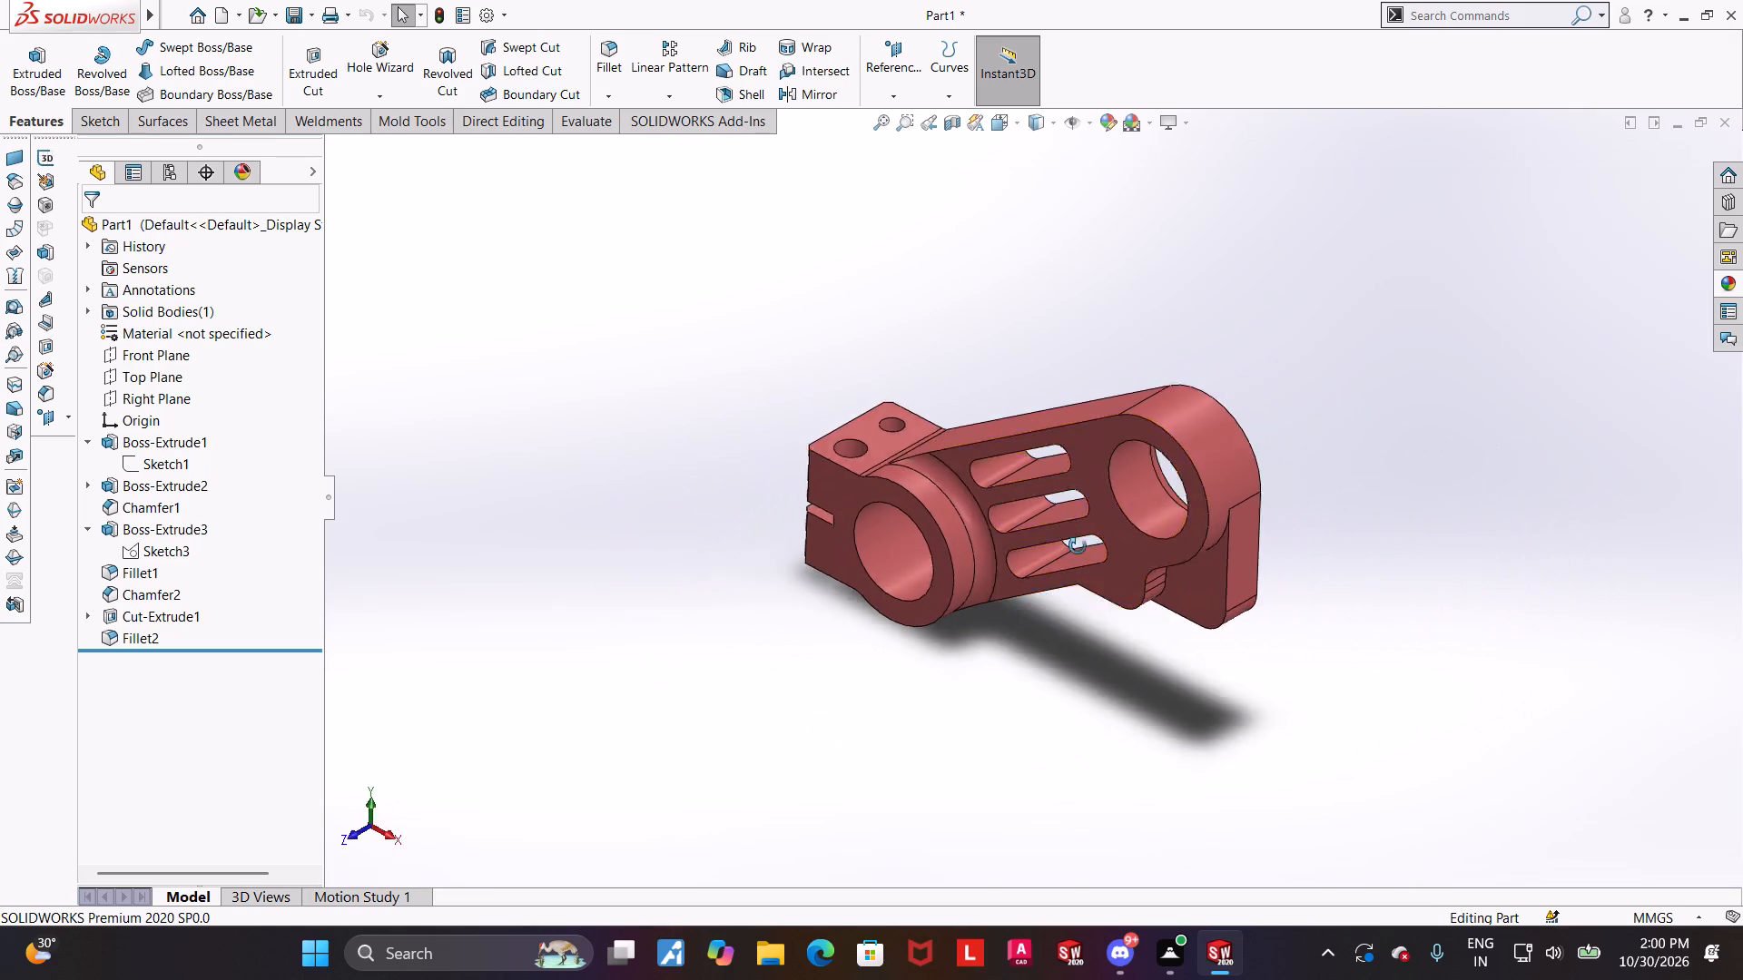
{"action": "middle_click_drag", "start_coordinate": [1078, 546], "coordinate": [1066, 245]}
{"action": "middle_click_drag", "start_coordinate": [1068, 382], "coordinate": [1053, 406]}
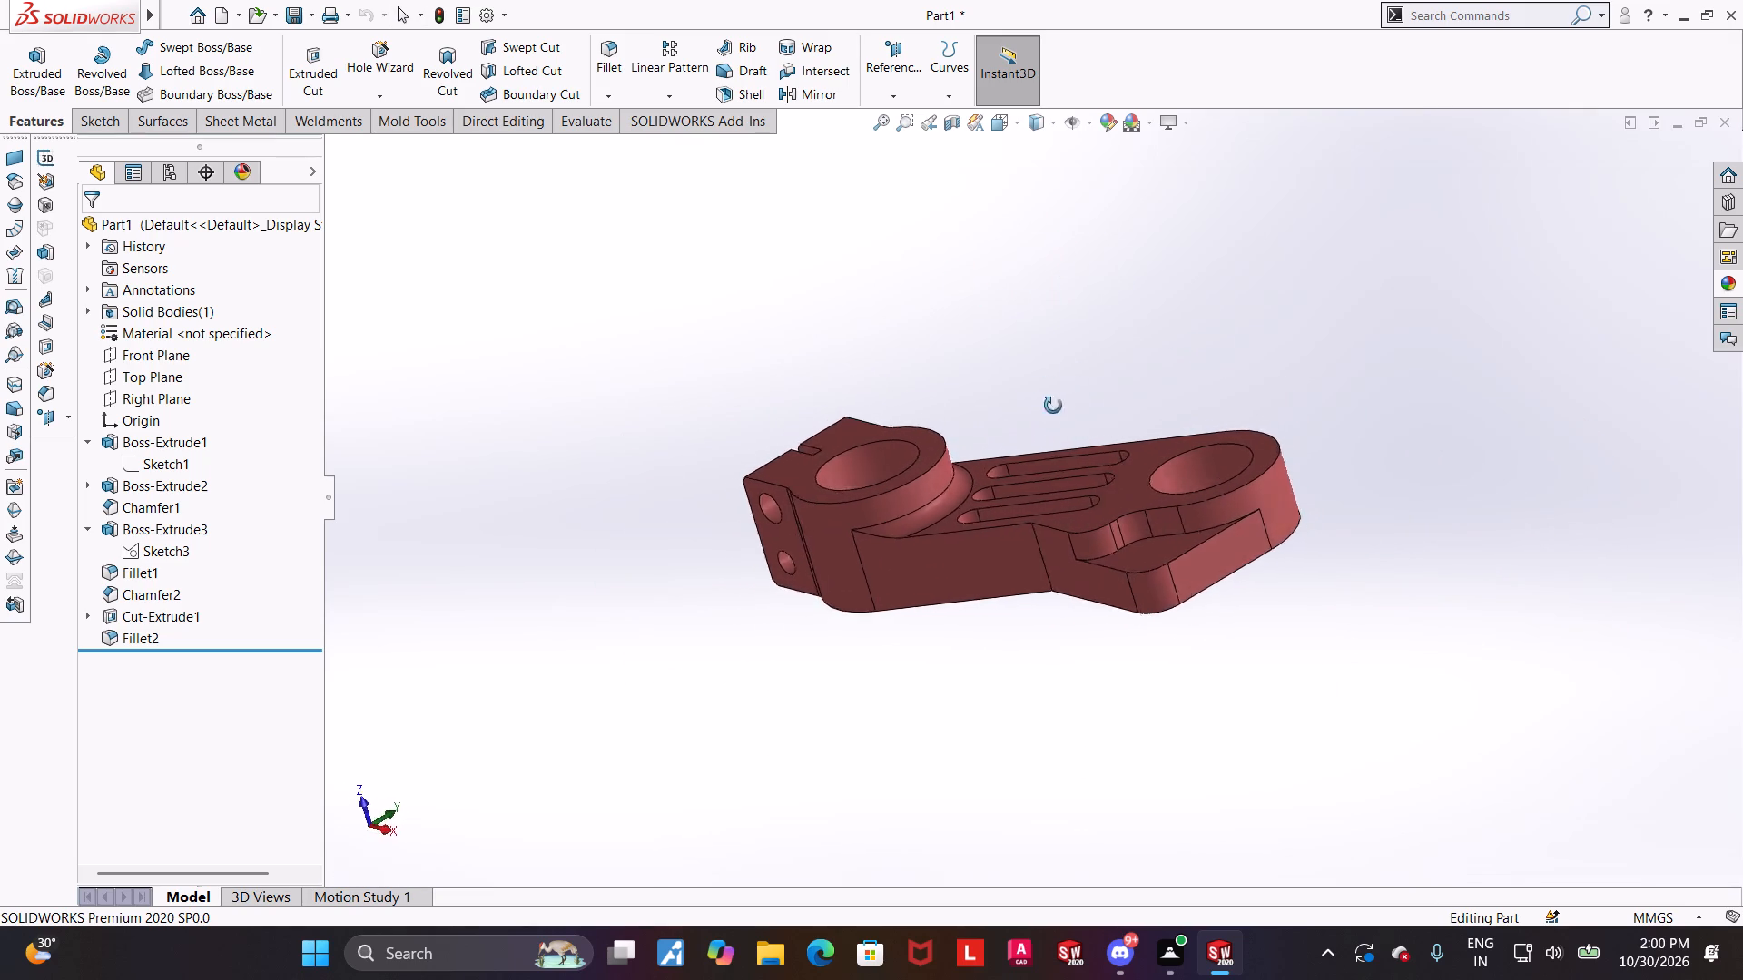
{"action": "middle_click_drag", "start_coordinate": [1053, 406], "coordinate": [1083, 330]}
{"action": "scroll", "coordinate": [1119, 547], "scroll_direction": "down", "scroll_amount": 1}
{"action": "middle_click_drag", "start_coordinate": [1125, 583], "coordinate": [1137, 549]}
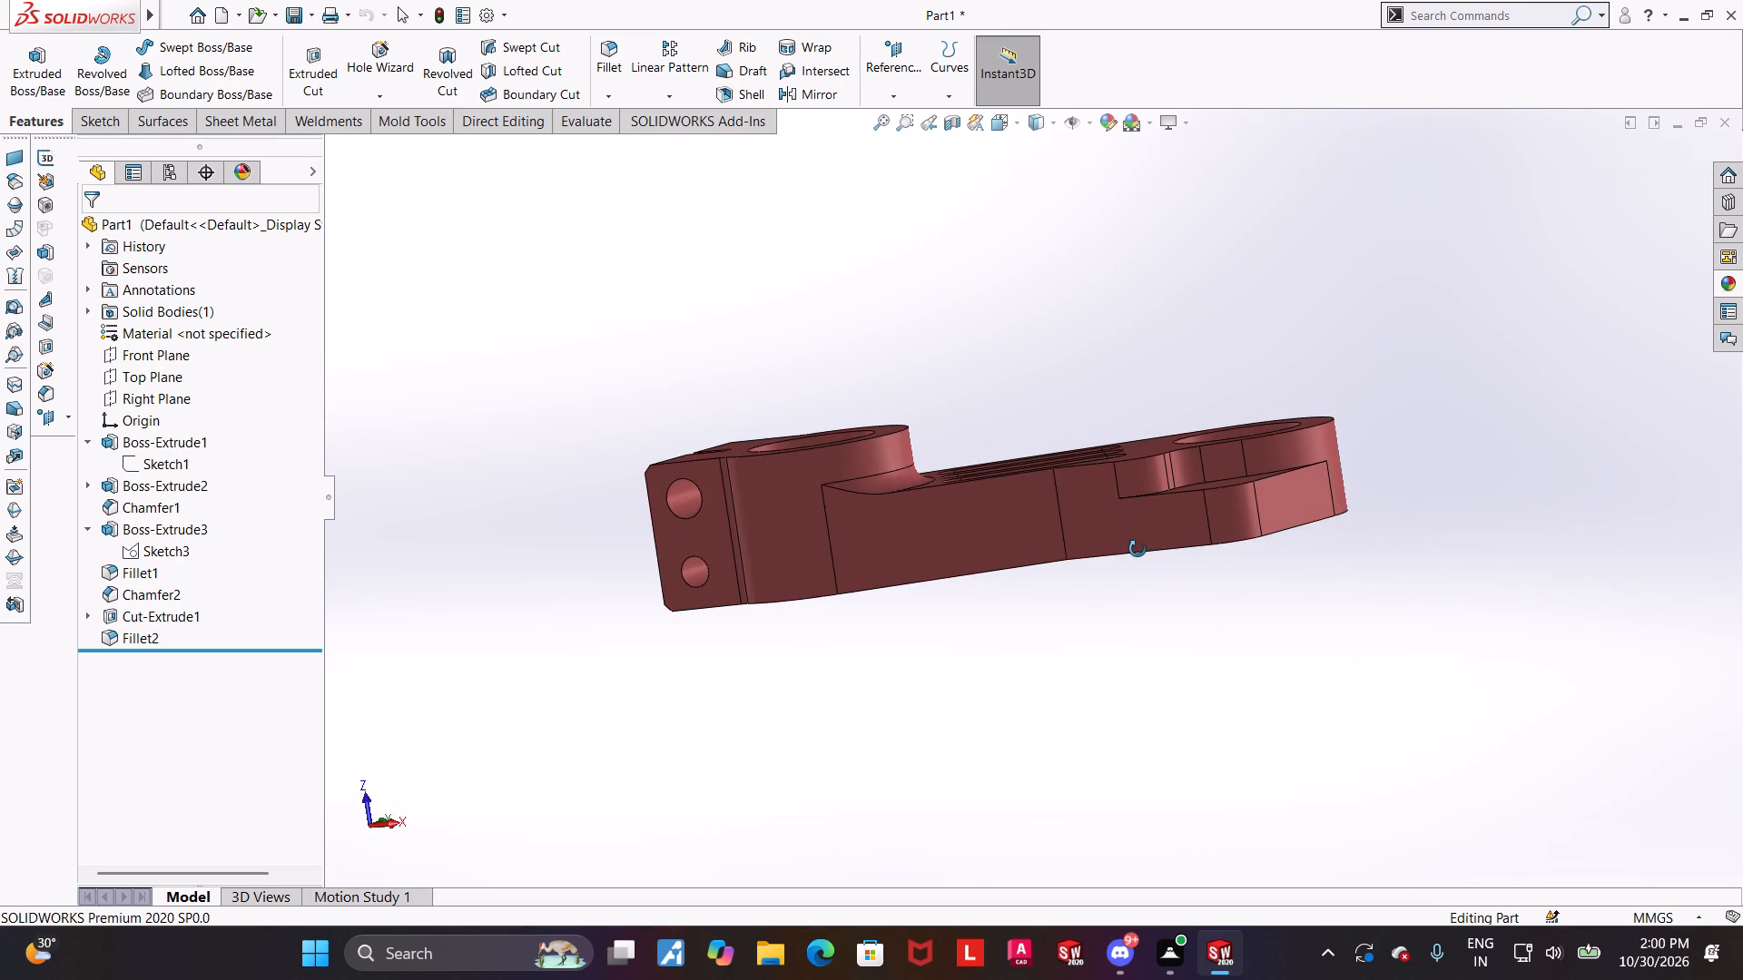
{"action": "middle_click_drag", "start_coordinate": [1137, 549], "coordinate": [1141, 583]}
{"action": "scroll", "coordinate": [860, 444], "scroll_direction": "down", "scroll_amount": 2}
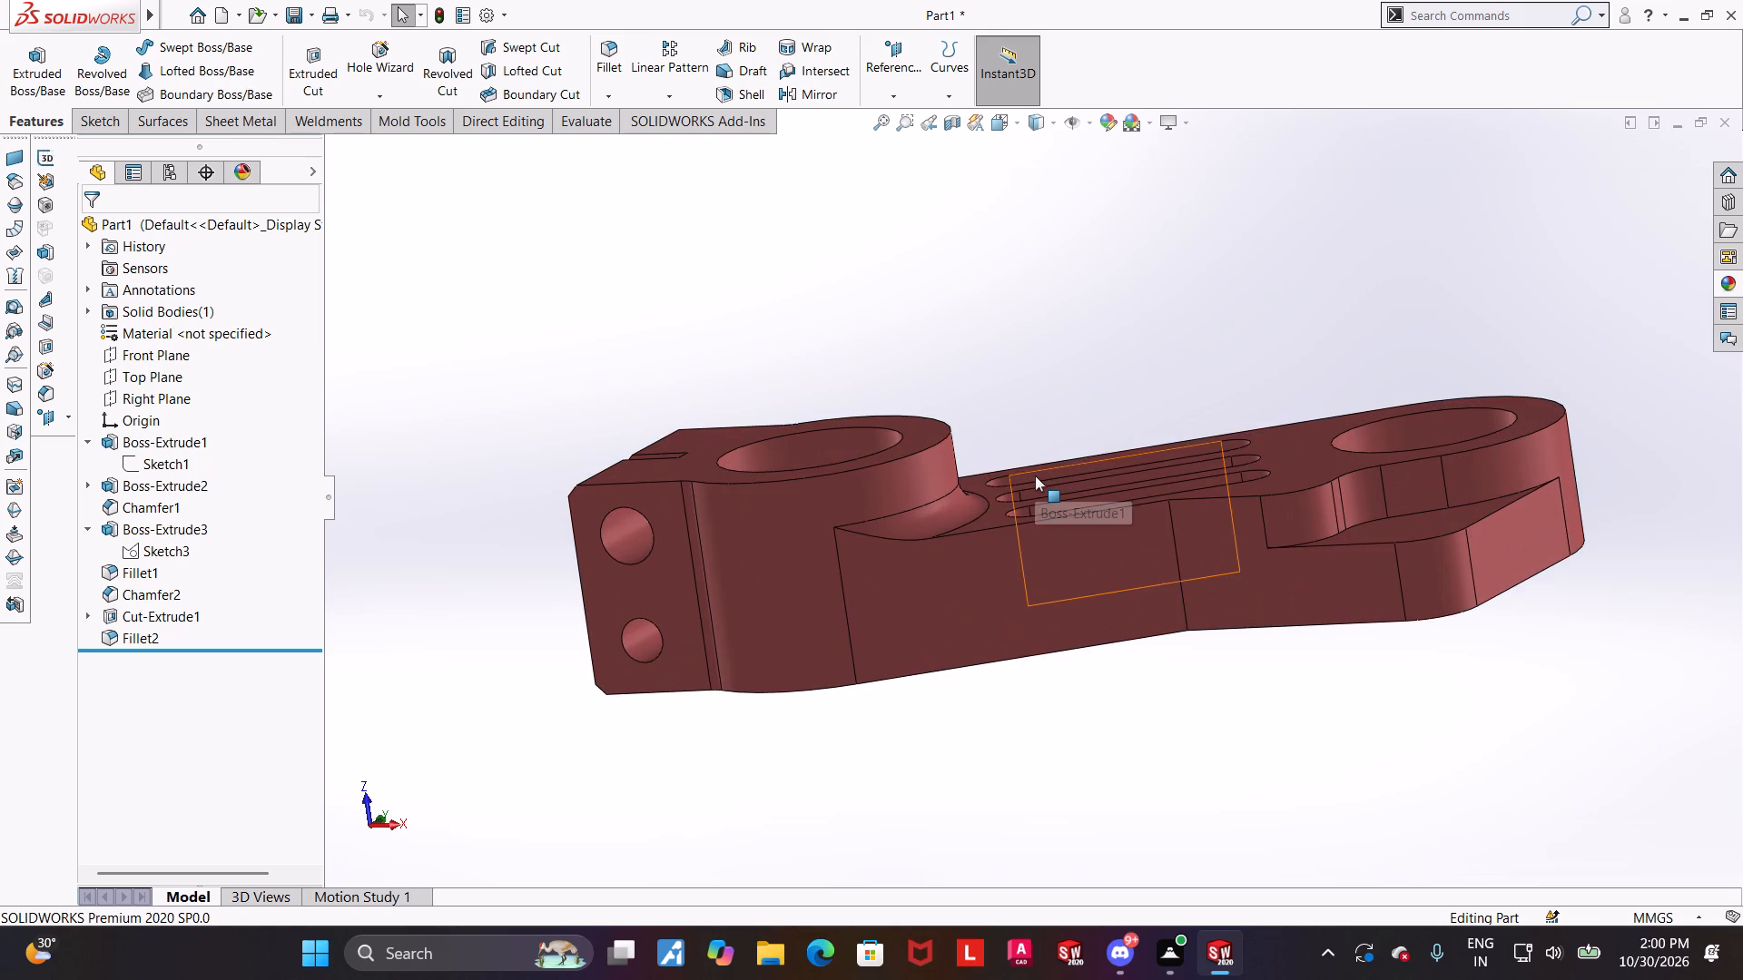
{"action": "middle_click_drag", "start_coordinate": [1035, 475], "coordinate": [1033, 600]}
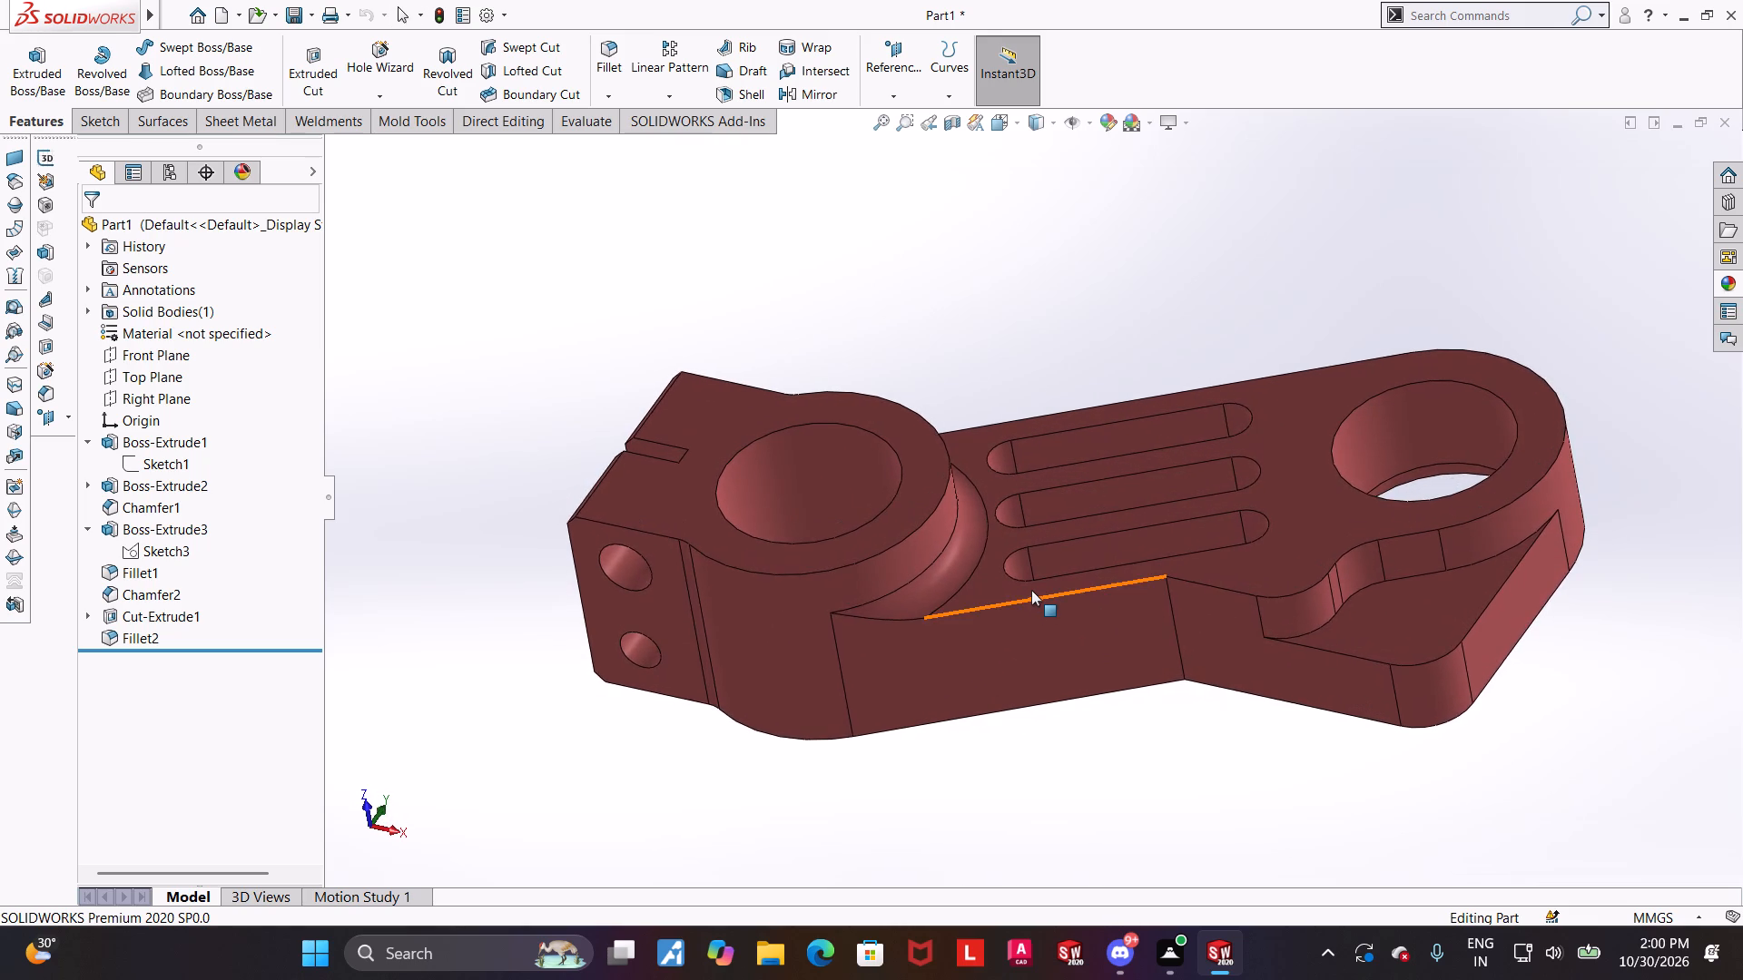
{"action": "scroll", "coordinate": [1031, 589], "scroll_direction": "up", "scroll_amount": 2}
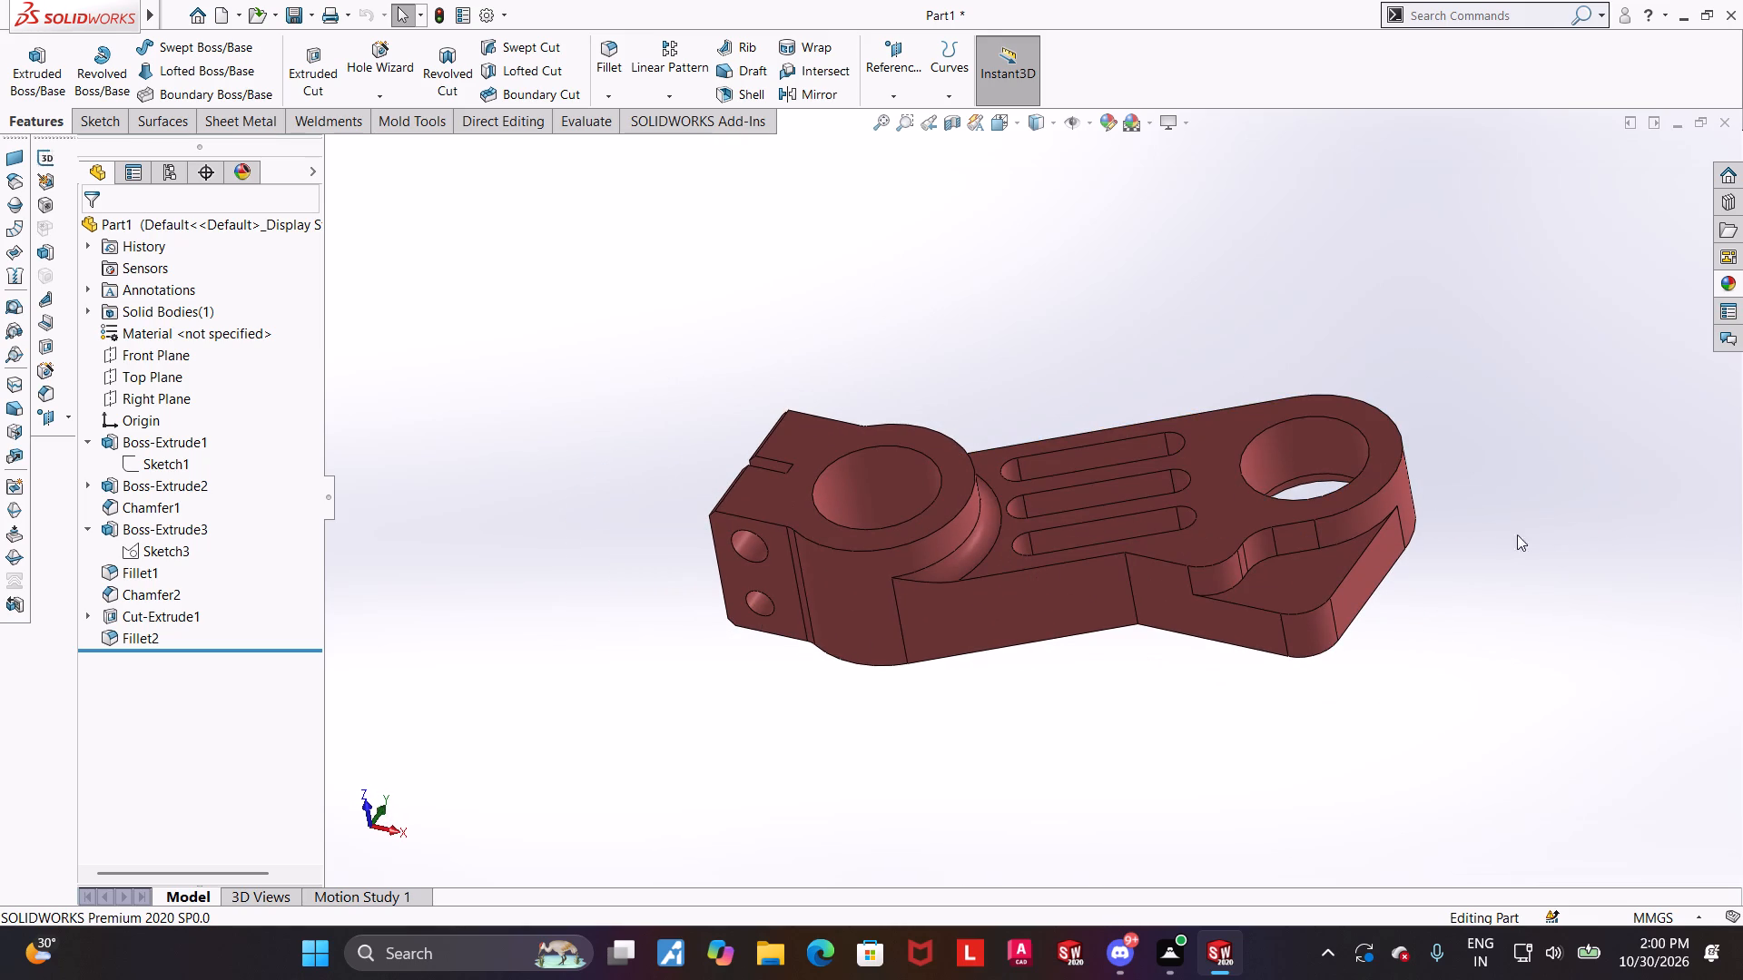
Examine the split clamp's slit and bore from the front and back of the part.
{"action": "middle_click_drag", "start_coordinate": [1393, 488], "coordinate": [1262, 651]}
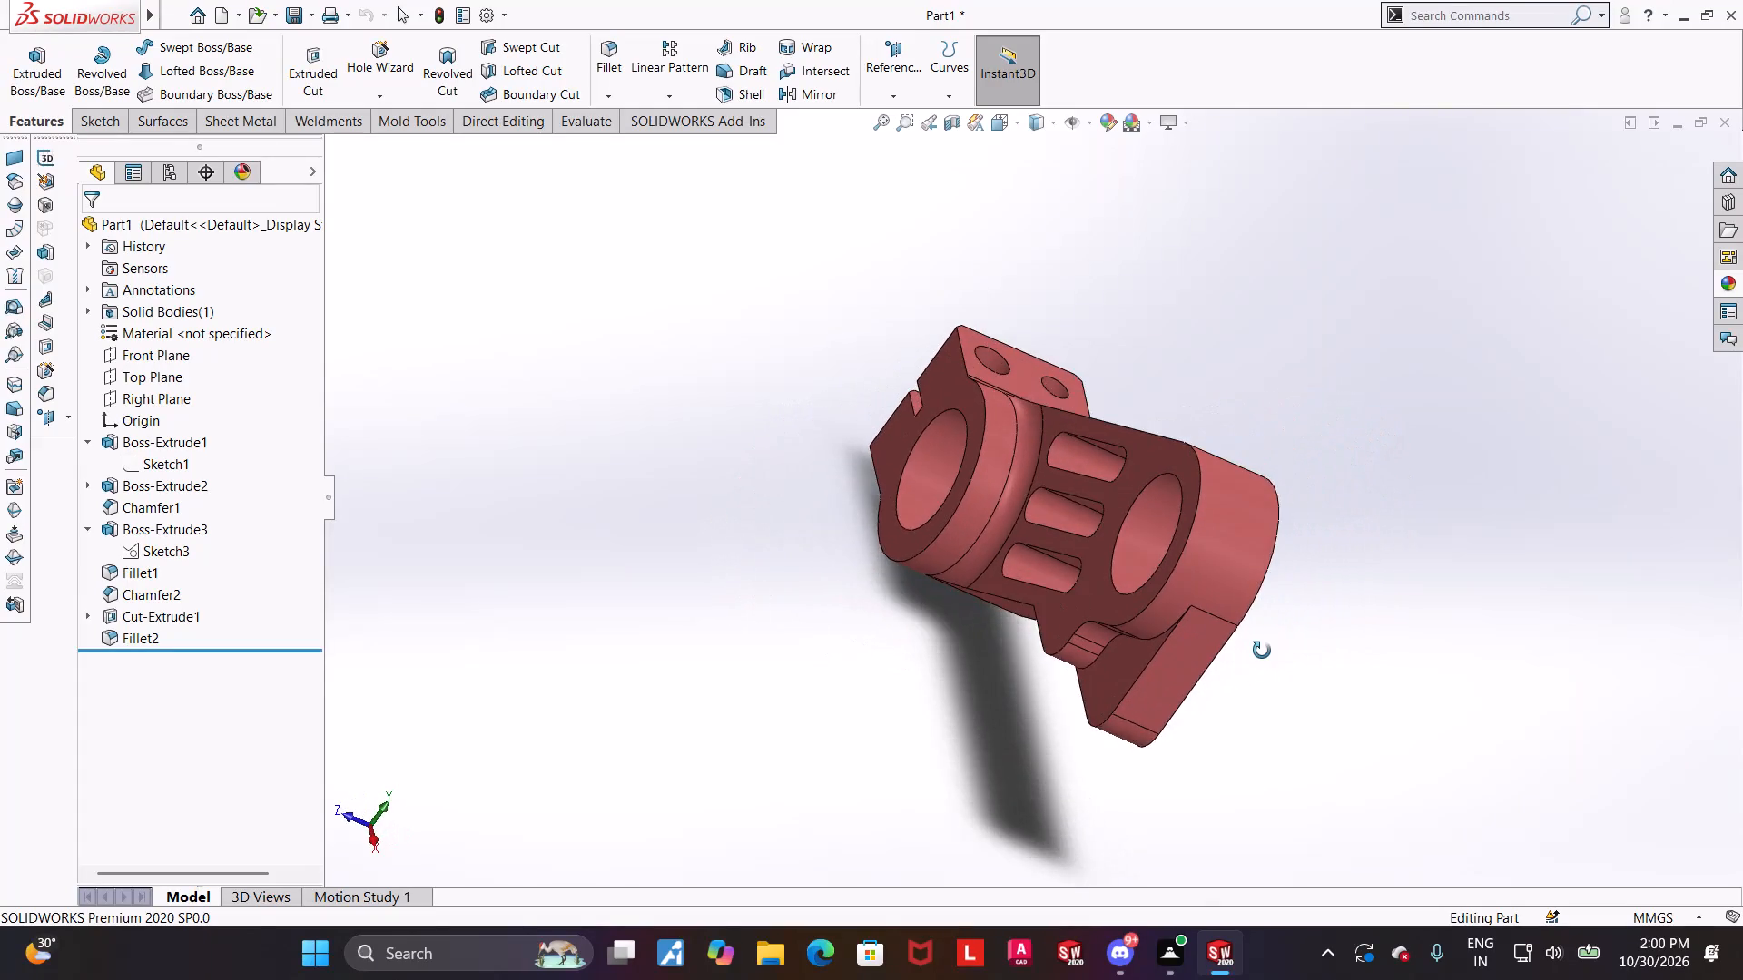
{"action": "middle_click_drag", "start_coordinate": [1262, 651], "coordinate": [1444, 705]}
{"action": "middle_click_drag", "start_coordinate": [1396, 368], "coordinate": [1312, 453]}
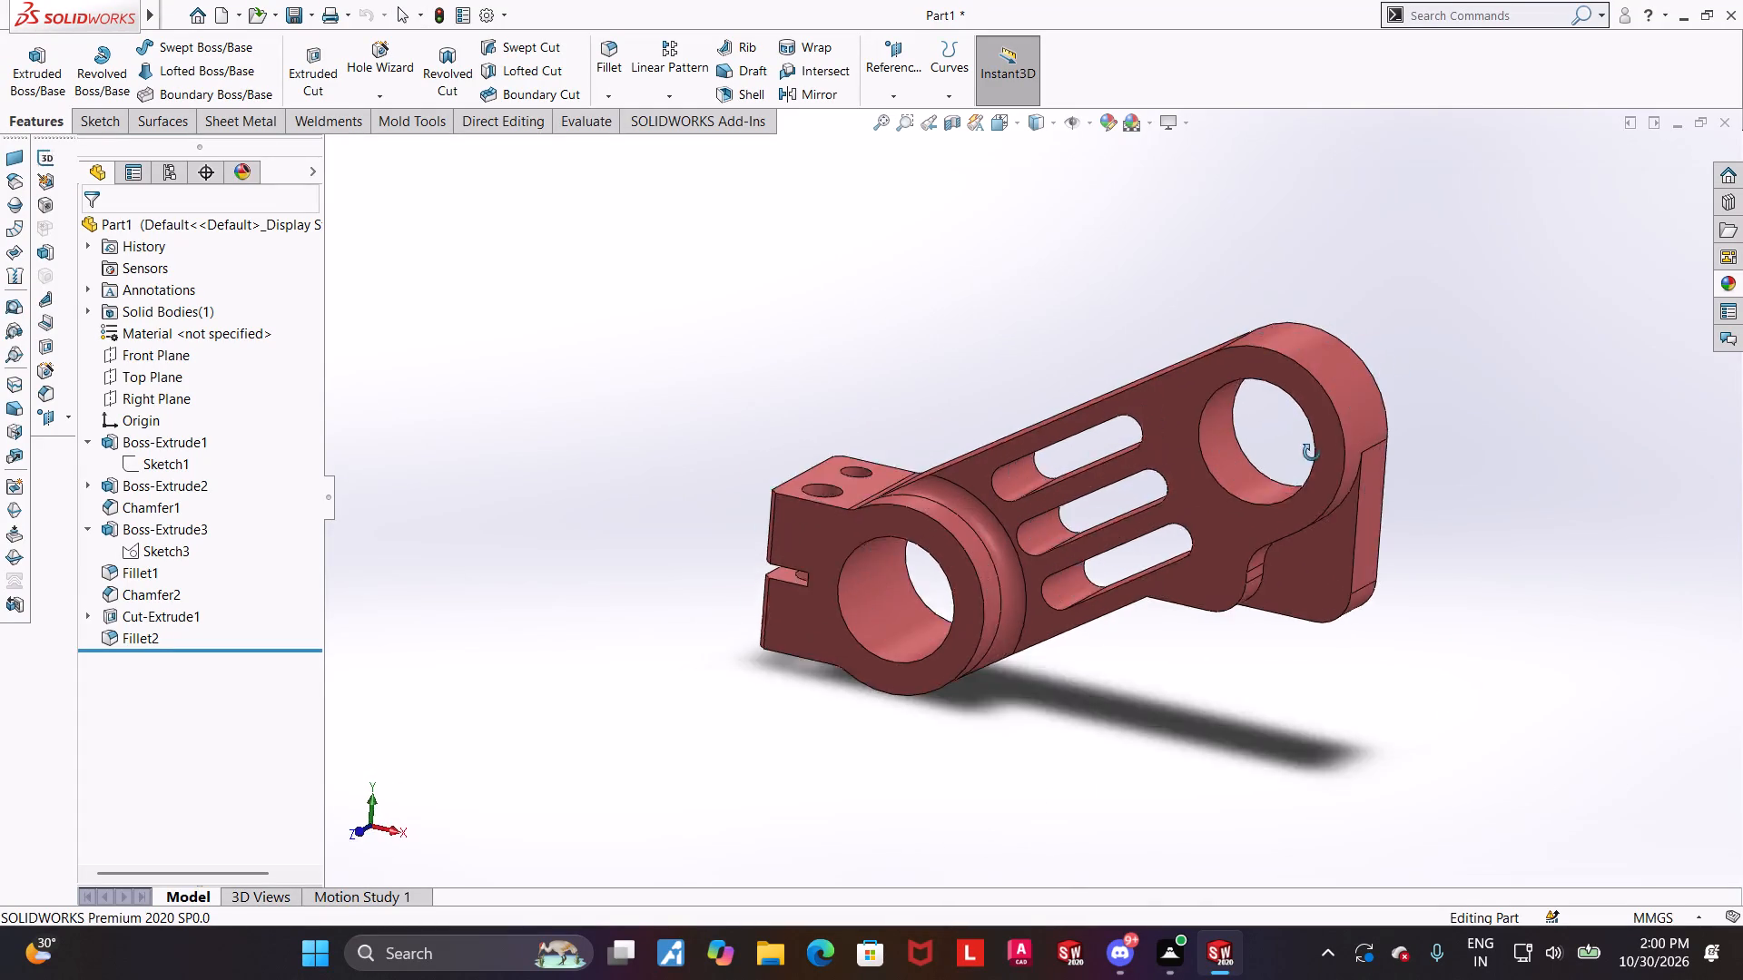
{"action": "middle_click_drag", "start_coordinate": [1312, 453], "coordinate": [1329, 422]}
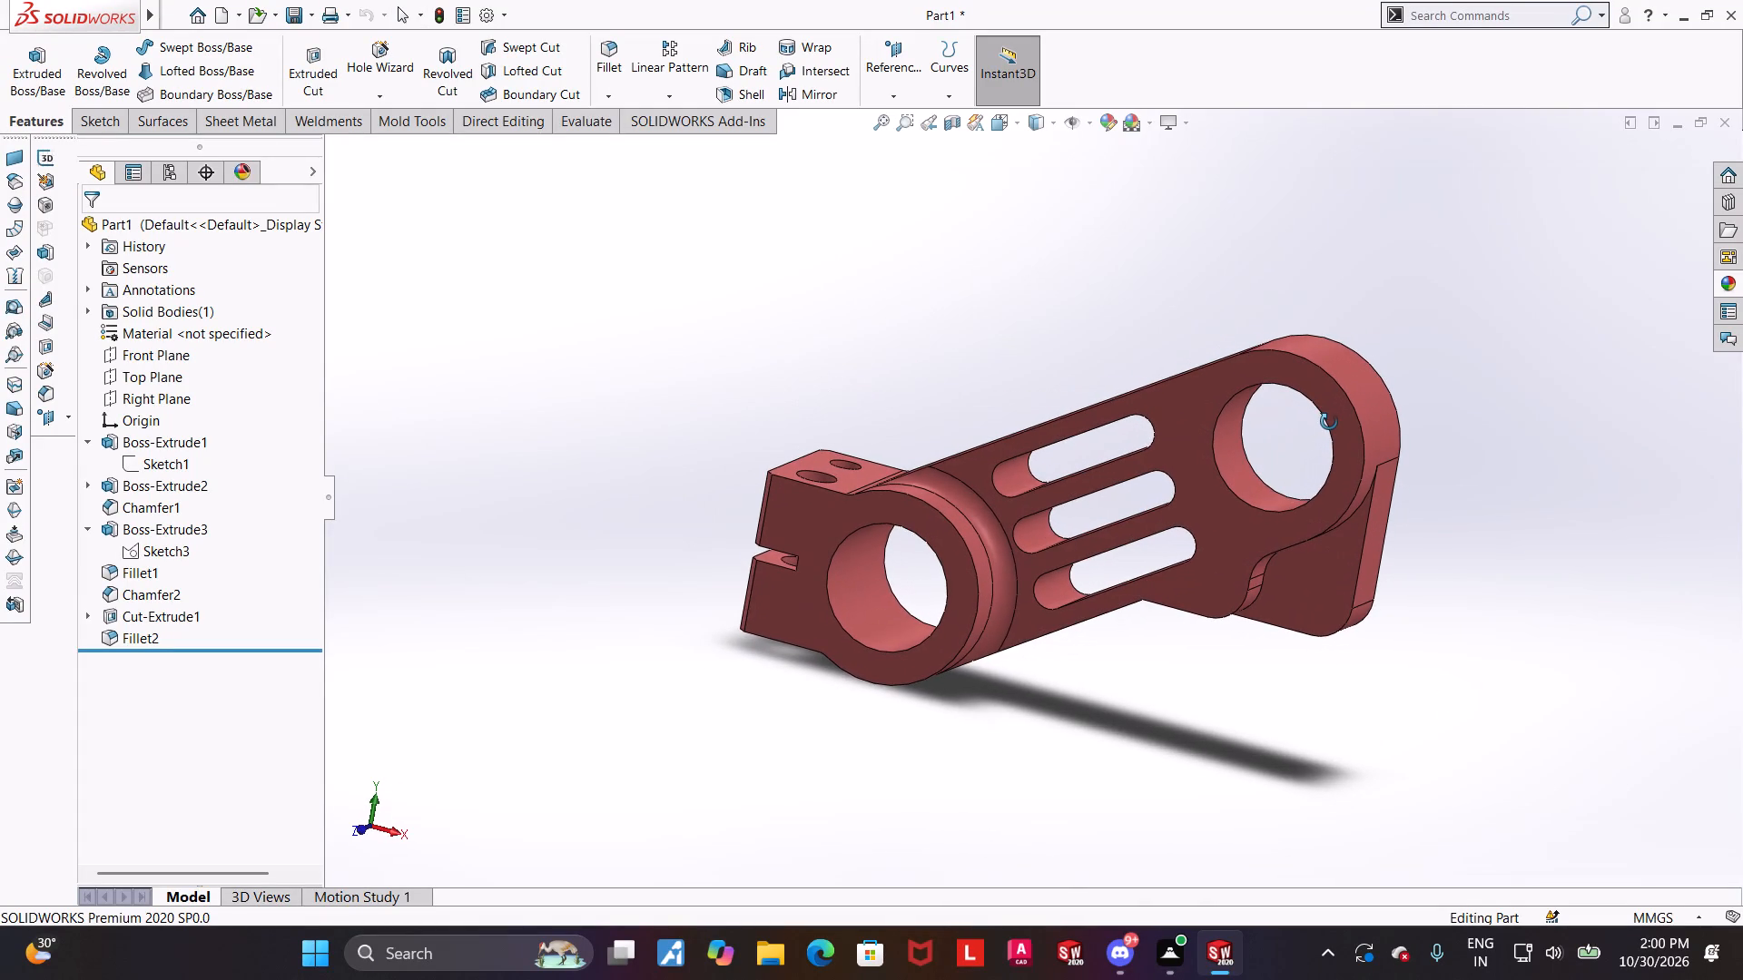
{"action": "middle_click_drag", "start_coordinate": [1329, 422], "coordinate": [1289, 458]}
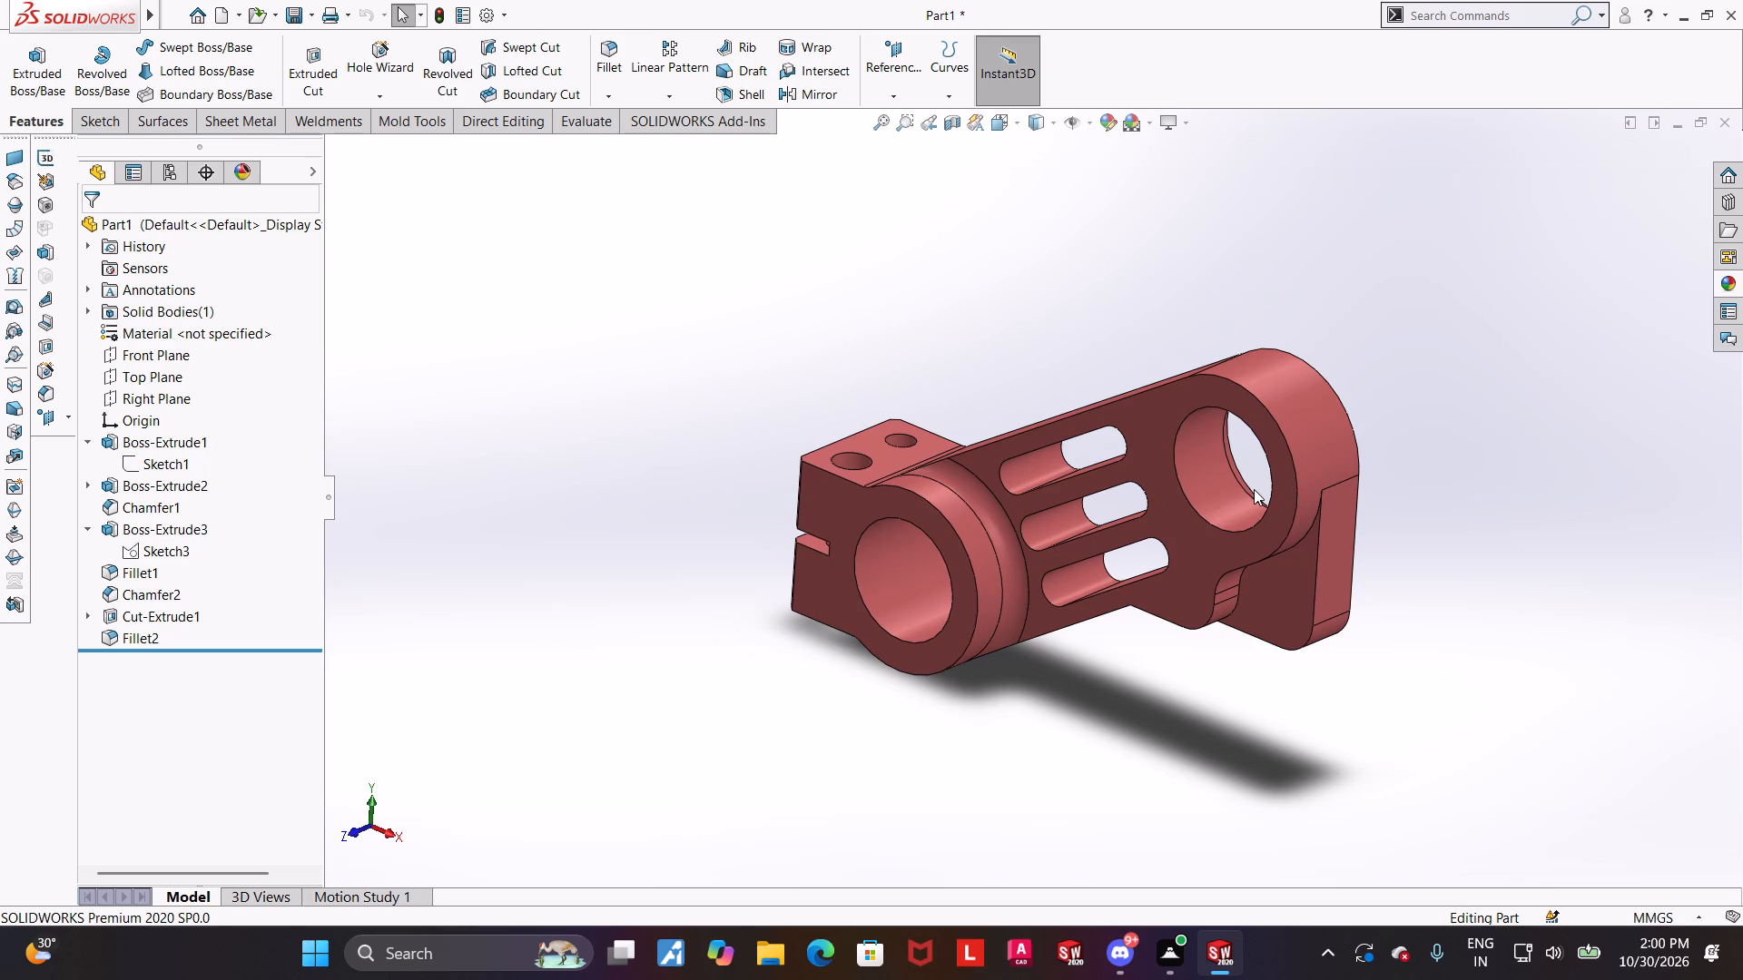
{"action": "middle_click_drag", "start_coordinate": [857, 577], "coordinate": [995, 490]}
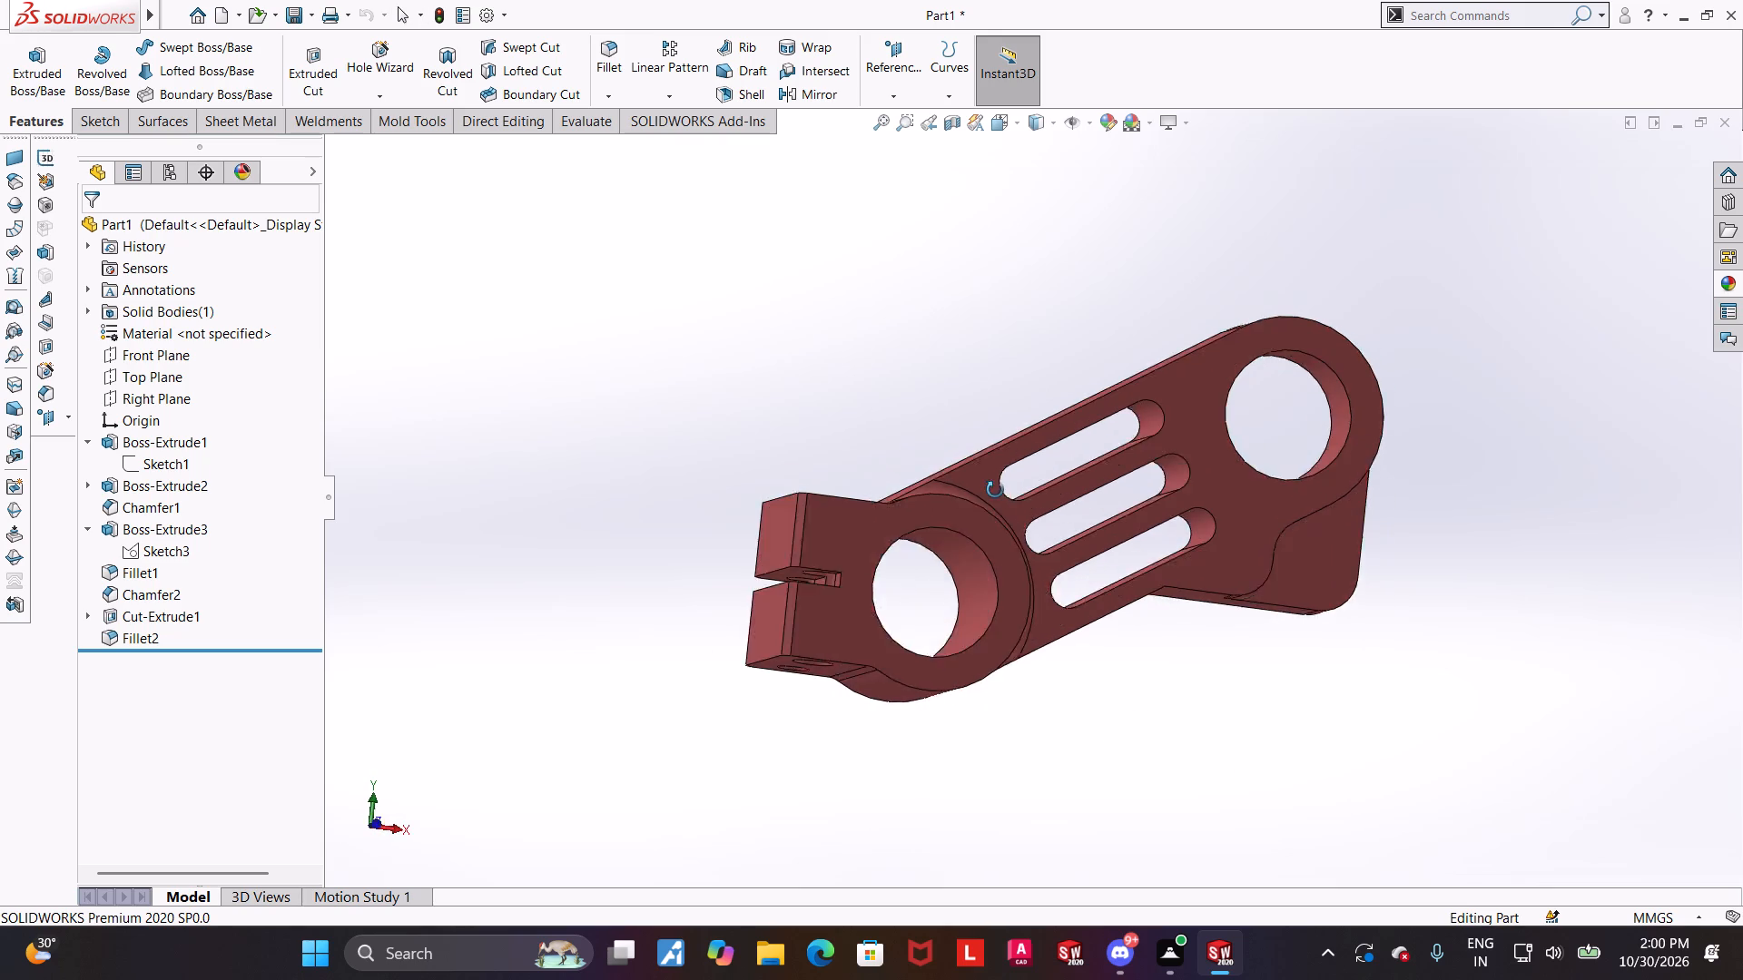
{"action": "middle_click_drag", "start_coordinate": [995, 490], "coordinate": [991, 509]}
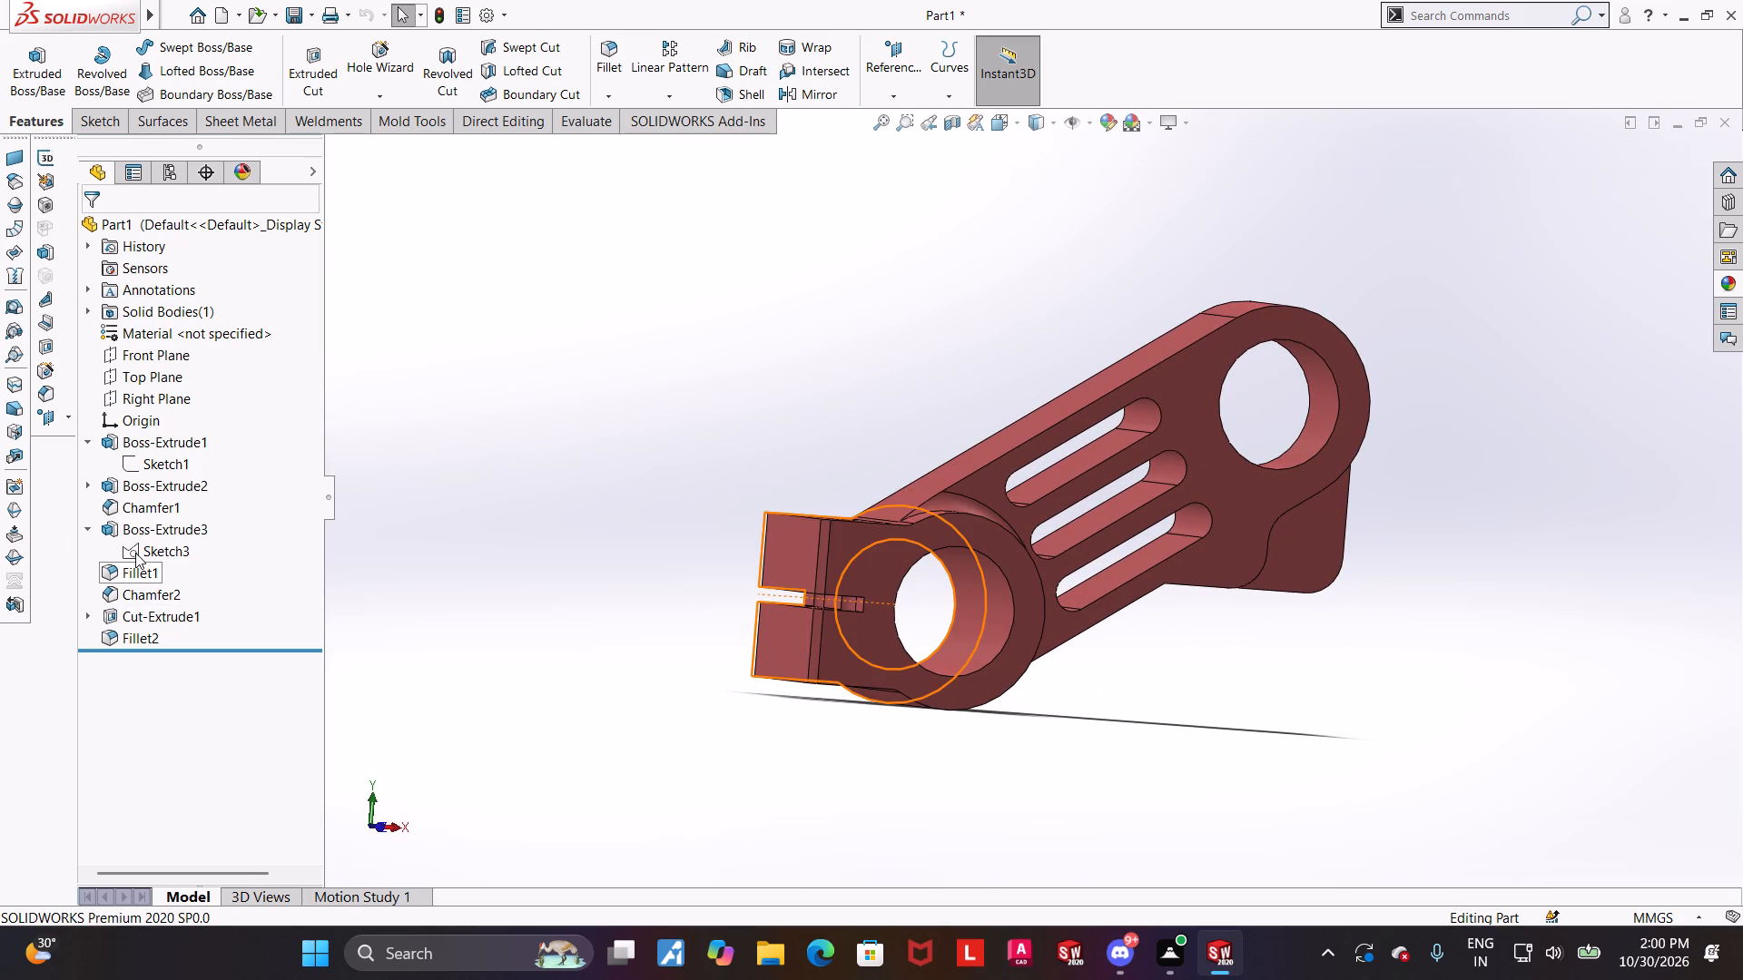
Open Sketch3, the split clamp profile of Boss-Extrude3, for editing and view it square to its plane.
{"action": "left_click", "coordinate": [135, 553]}
{"action": "middle_click_drag", "start_coordinate": [712, 623], "coordinate": [660, 633]}
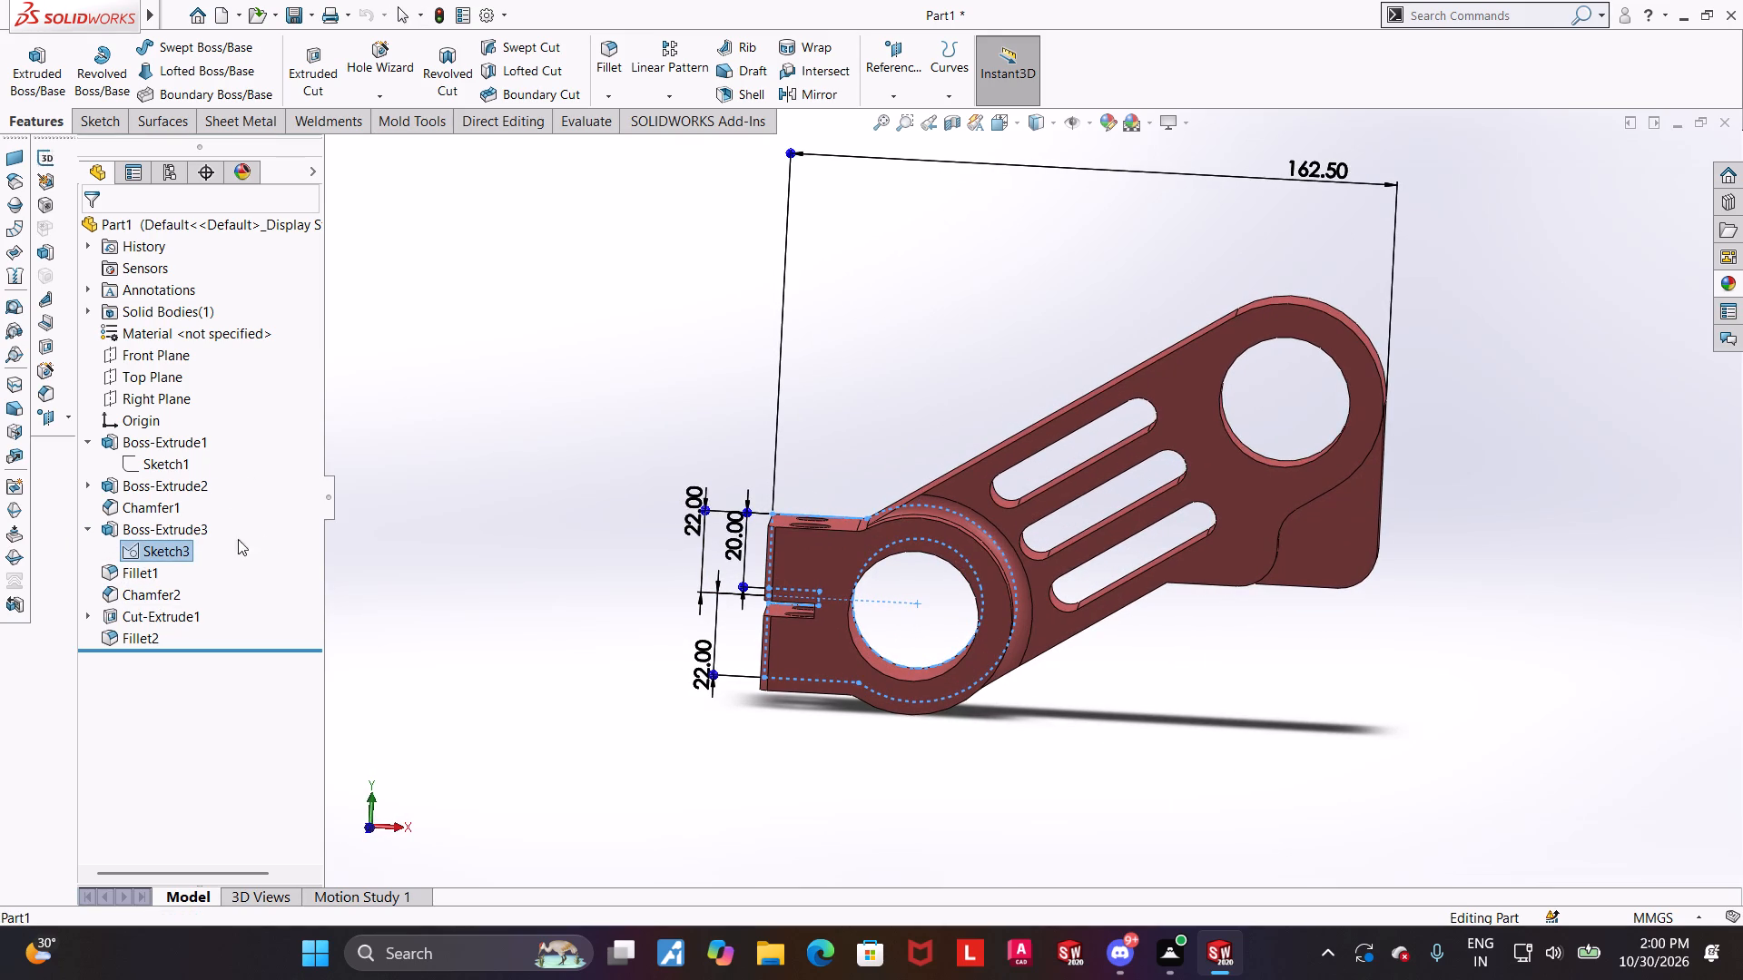
{"action": "left_click", "coordinate": [166, 552]}
{"action": "left_click", "coordinate": [178, 507]}
{"action": "left_click", "coordinate": [179, 550]}
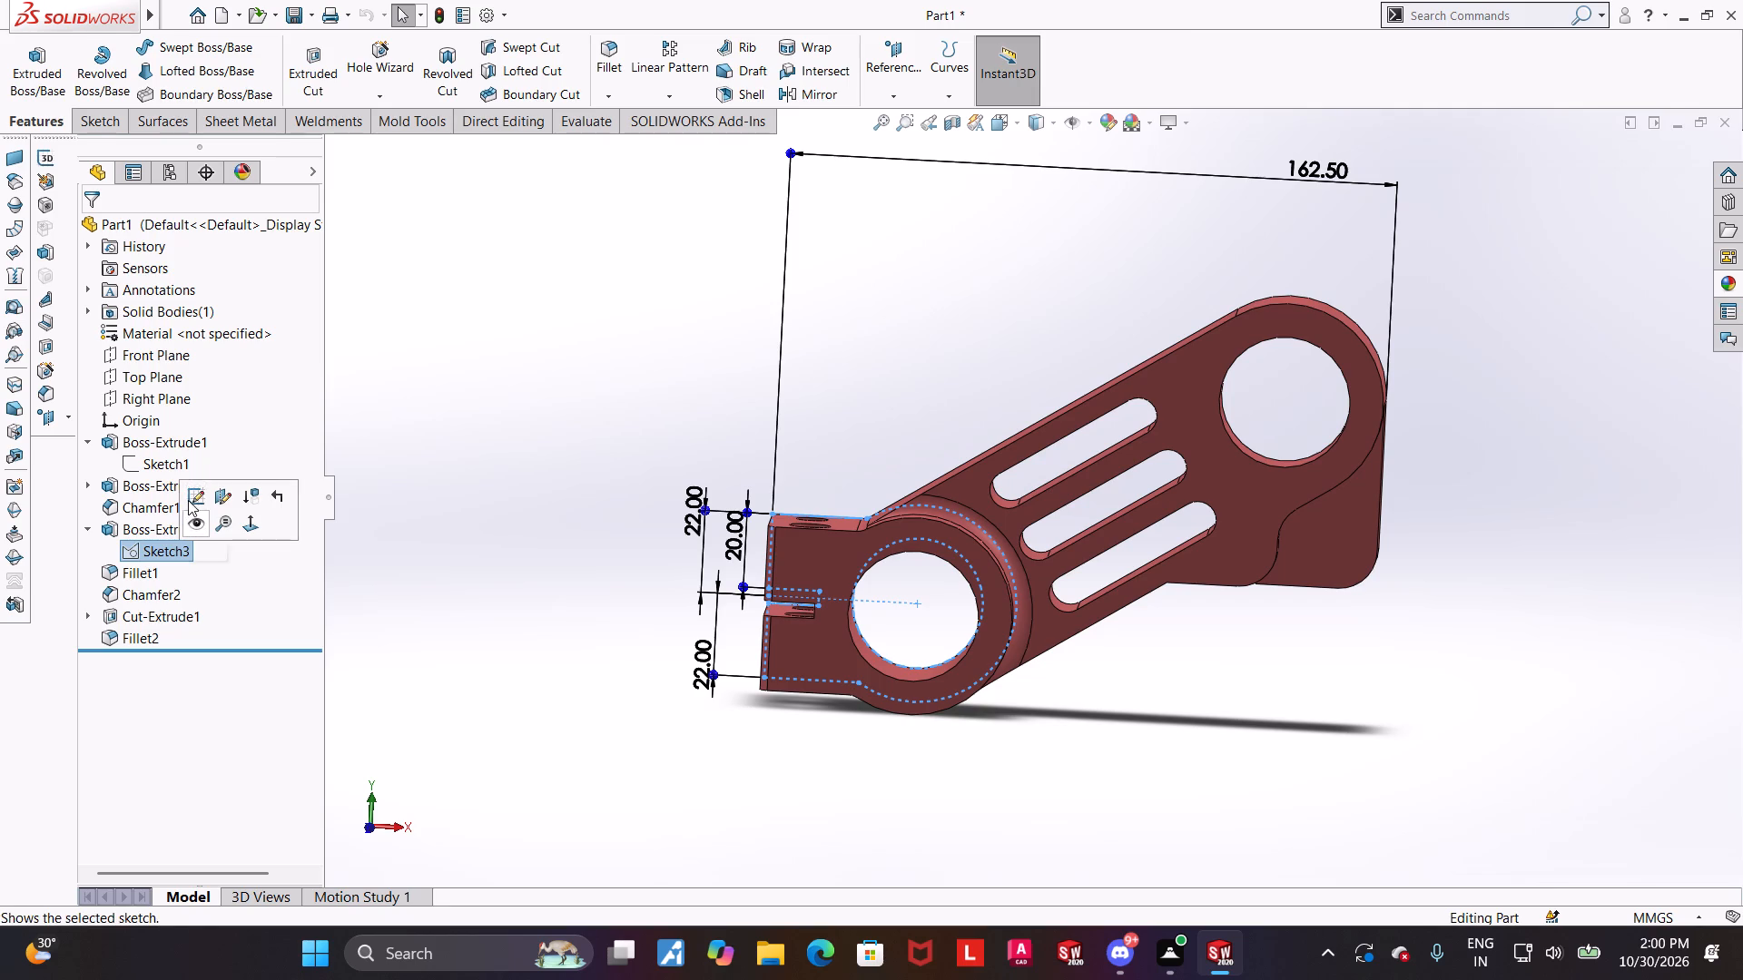
{"action": "left_click", "coordinate": [188, 500]}
{"action": "left_click", "coordinate": [173, 547]}
{"action": "left_click", "coordinate": [207, 525]}
{"action": "scroll", "coordinate": [1216, 691], "scroll_direction": "up", "scroll_amount": 1}
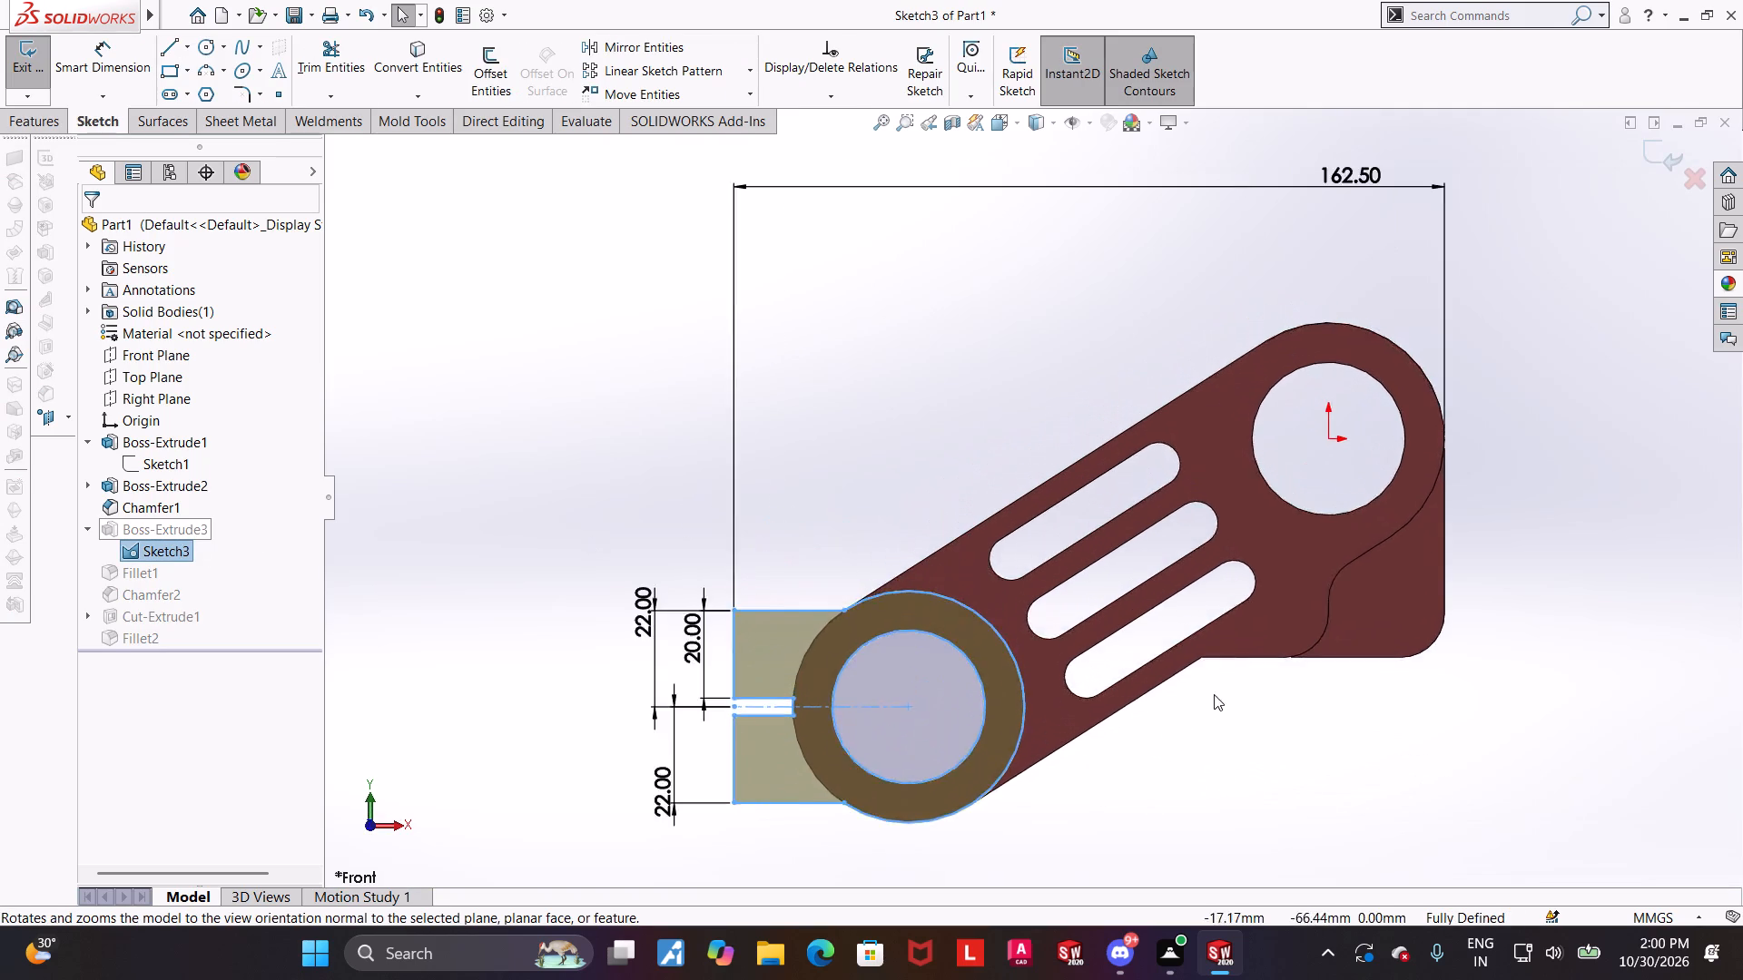
Sketch two horizontal lines about 10.8 mm long from the slit's upper and lower inner corners across the ring into the bore.
{"action": "scroll", "coordinate": [1214, 694], "scroll_direction": "up", "scroll_amount": 1}
{"action": "scroll", "coordinate": [1000, 659], "scroll_direction": "down", "scroll_amount": 3}
{"action": "scroll", "coordinate": [801, 628], "scroll_direction": "down", "scroll_amount": 3}
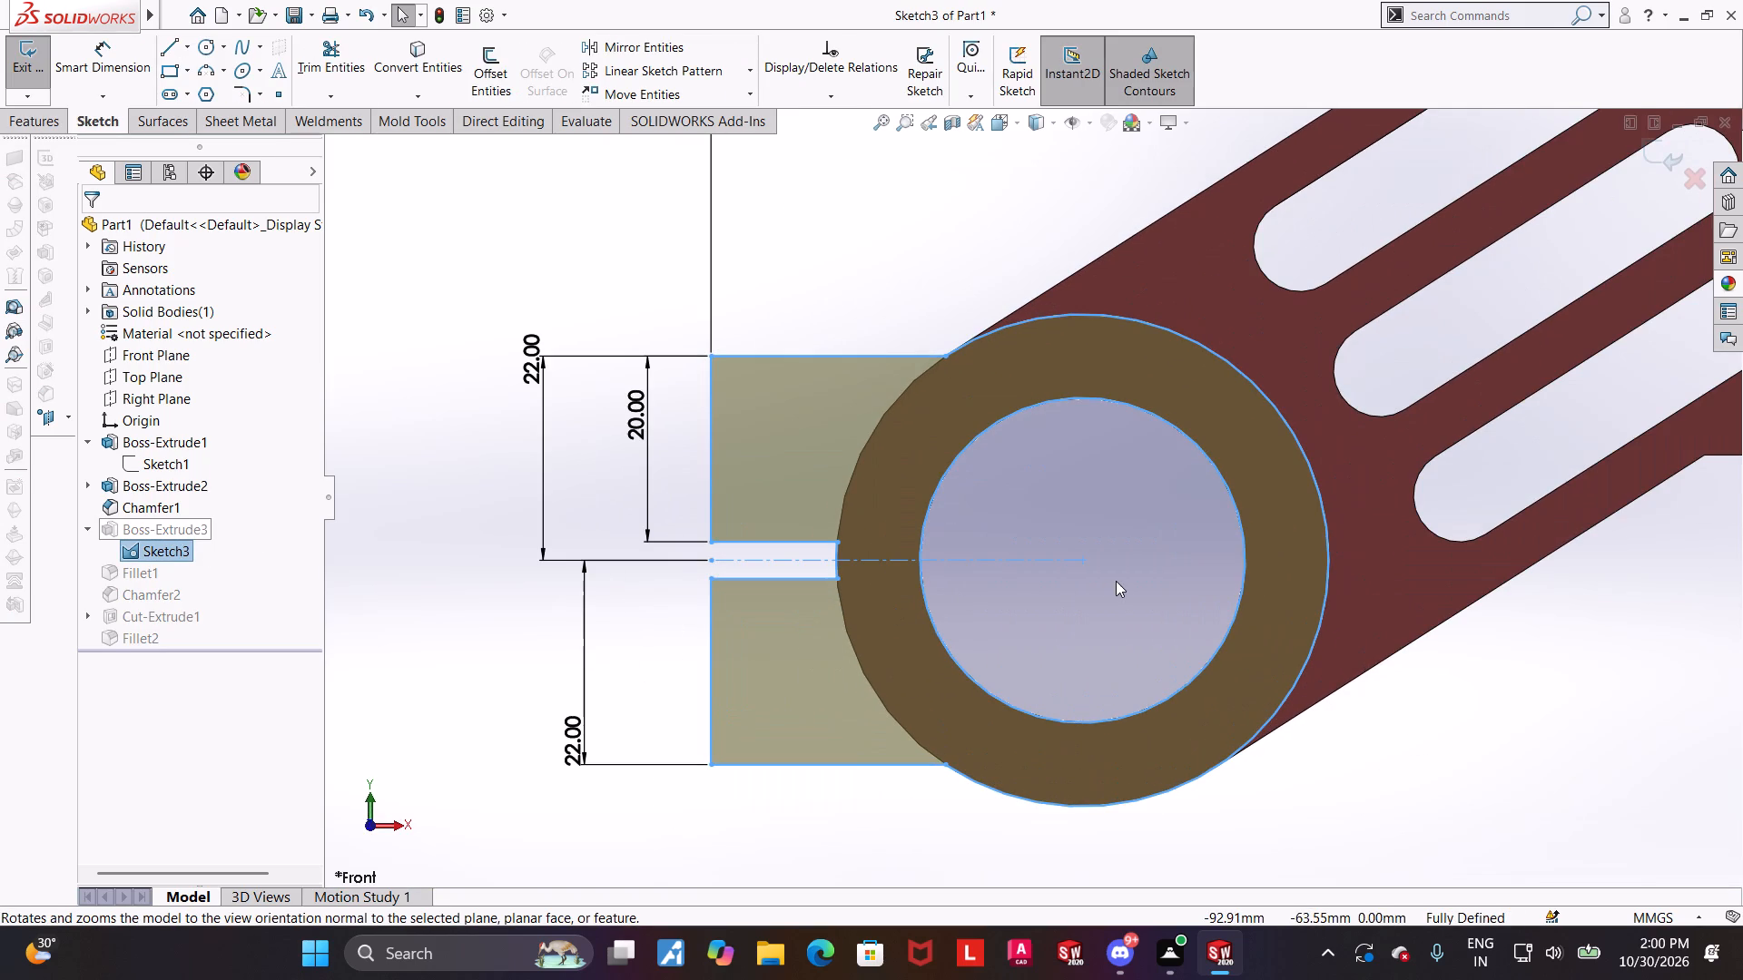
{"action": "scroll", "coordinate": [1046, 573], "scroll_direction": "down", "scroll_amount": 2}
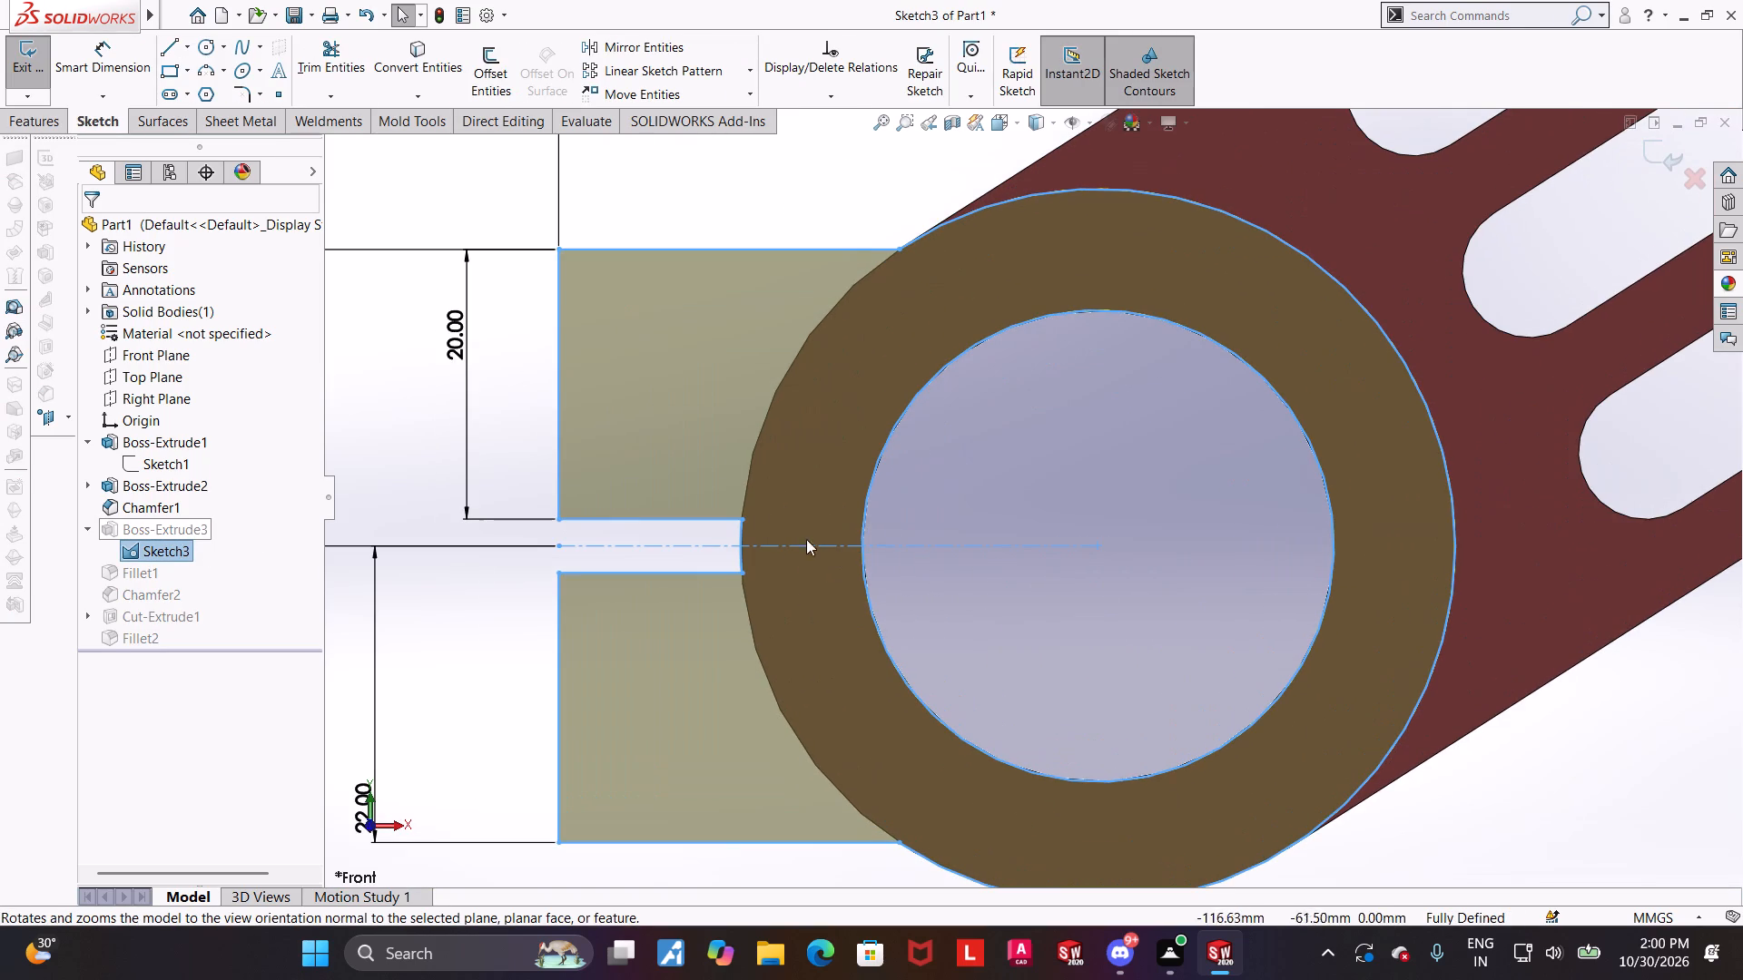
{"action": "left_click", "coordinate": [167, 39]}
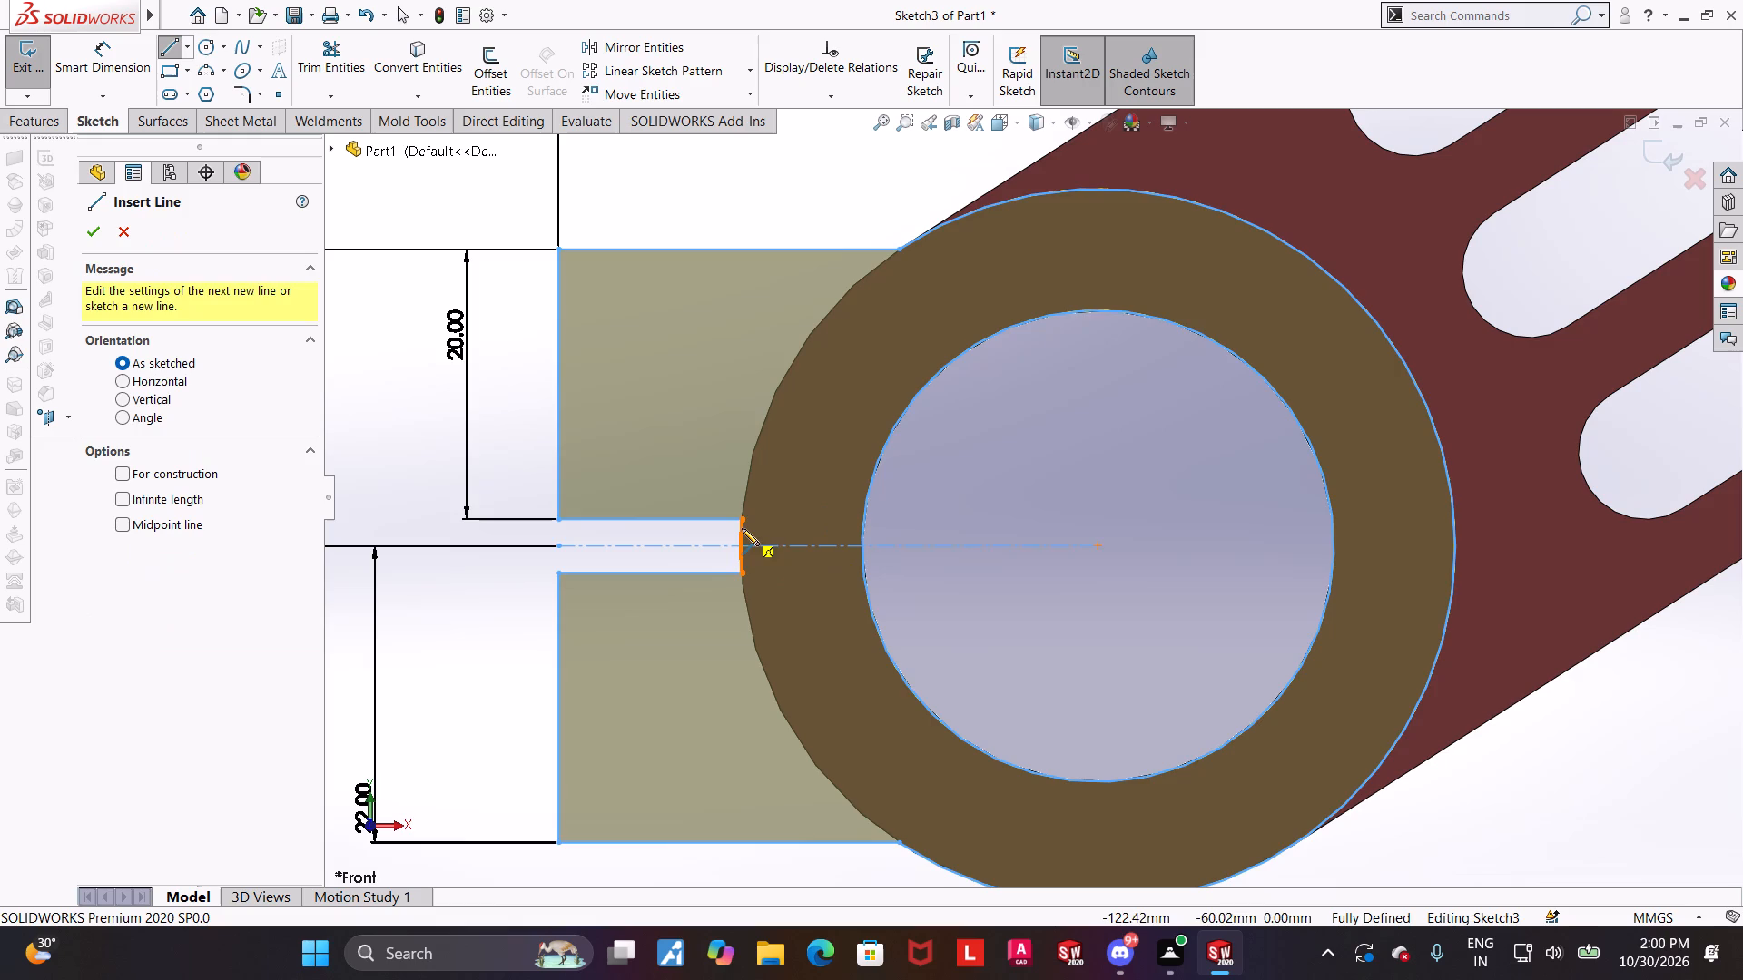
{"action": "left_click", "coordinate": [741, 519]}
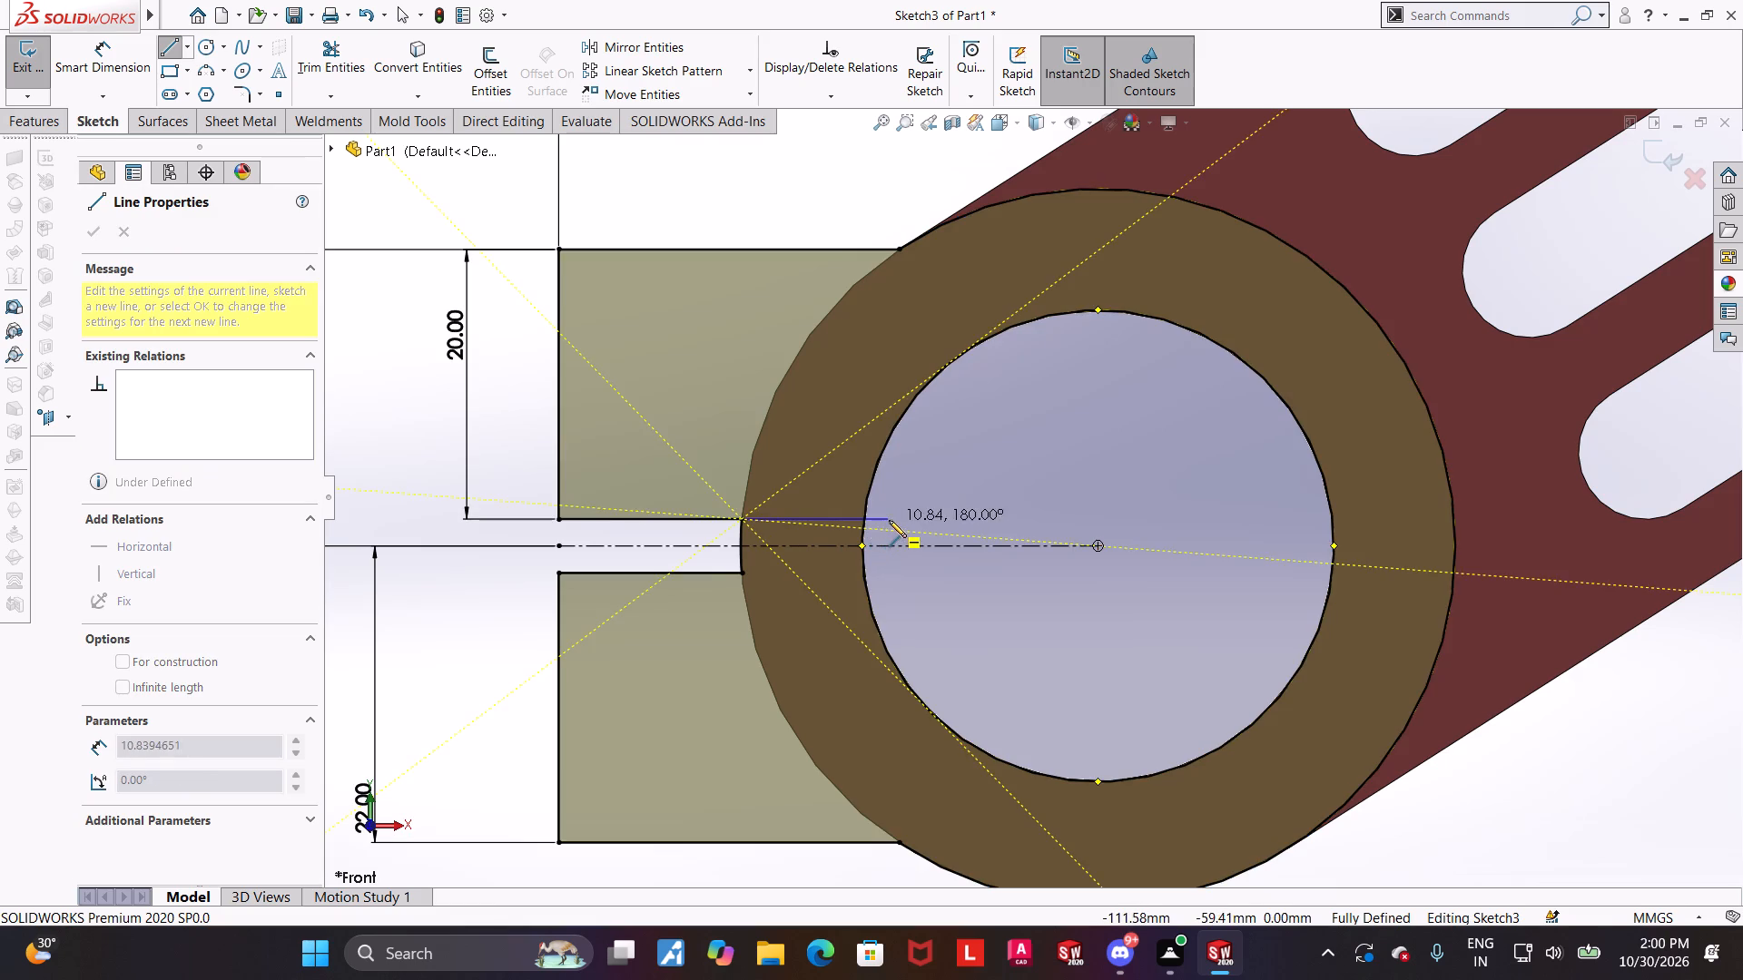
{"action": "left_click", "coordinate": [889, 520]}
{"action": "key", "text": "Escape"}
{"action": "key", "text": "Escape"}
{"action": "left_click", "coordinate": [182, 39]}
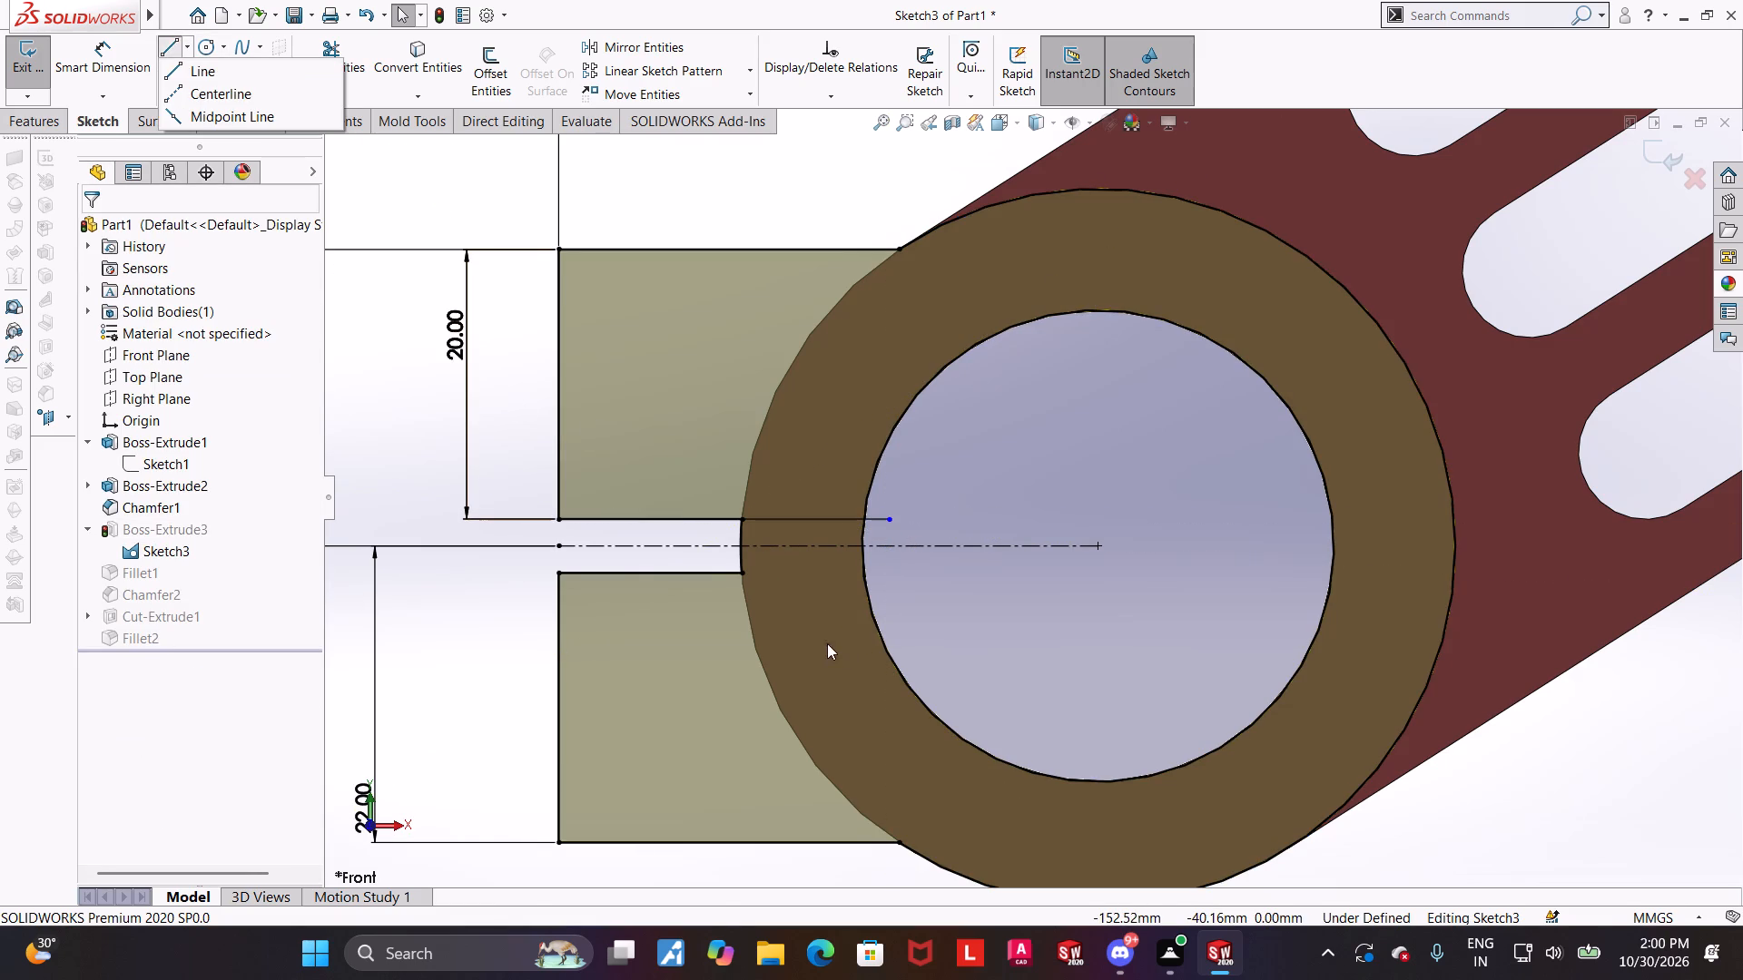
{"action": "key", "text": "Escape"}
{"action": "left_click", "coordinate": [172, 46]}
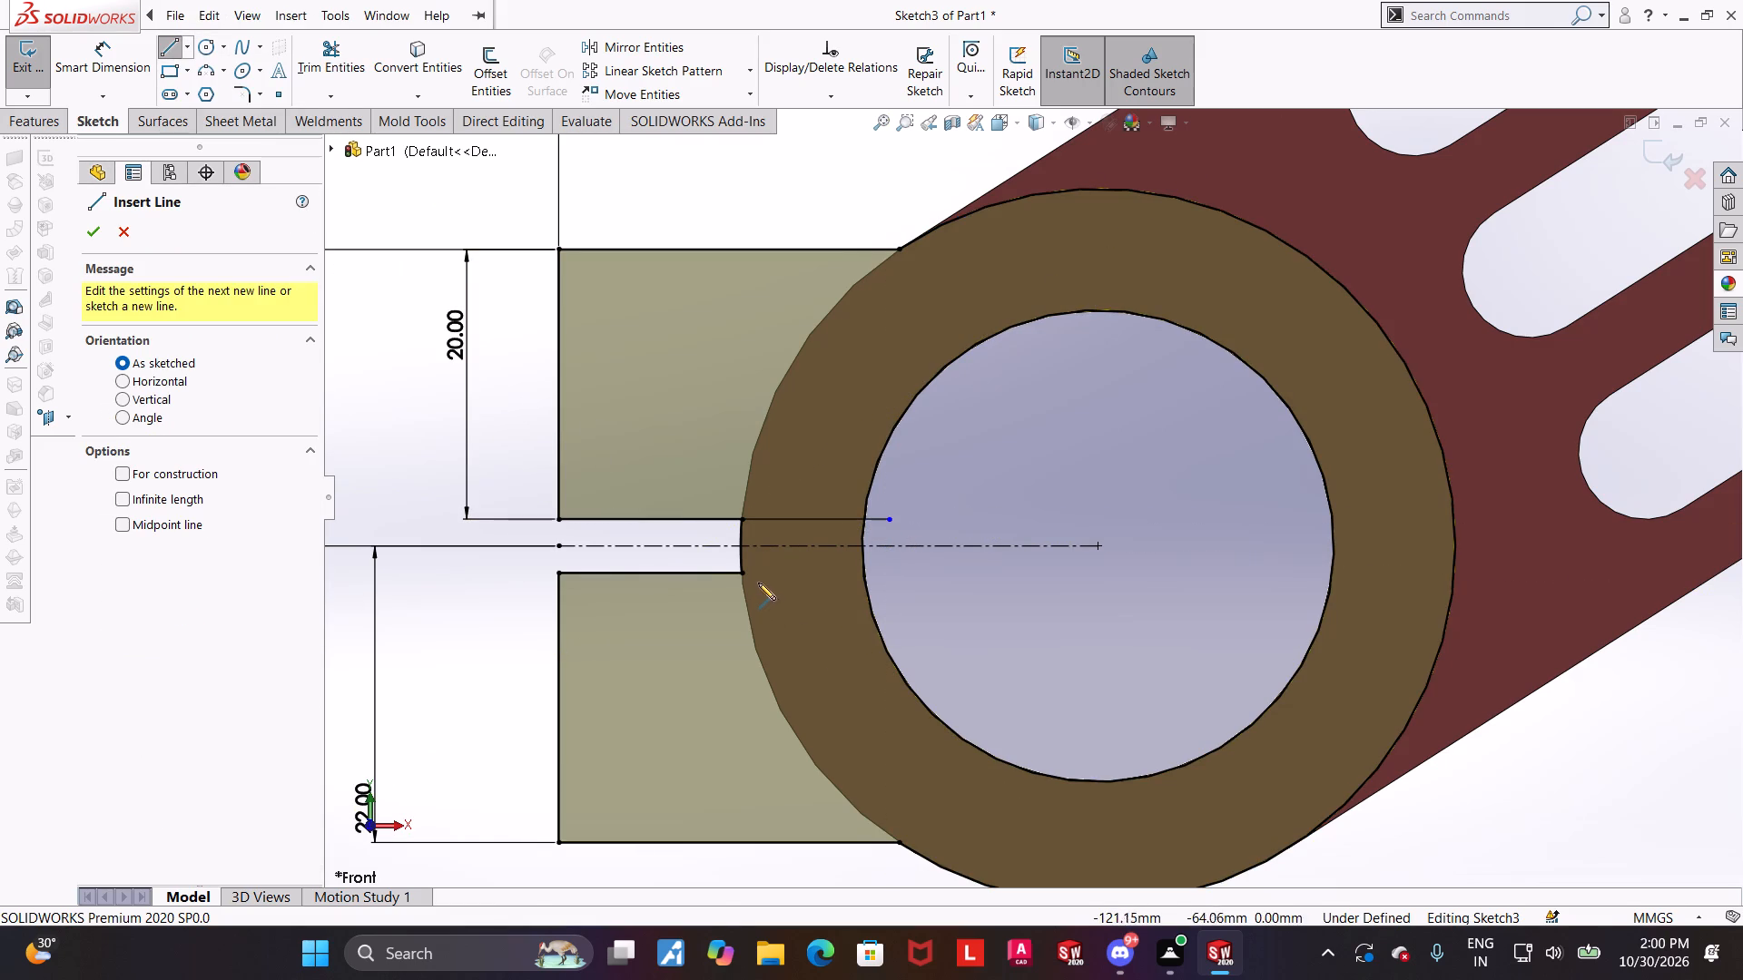
{"action": "left_click", "coordinate": [742, 573]}
{"action": "left_click", "coordinate": [885, 572]}
{"action": "key", "text": "Escape"}
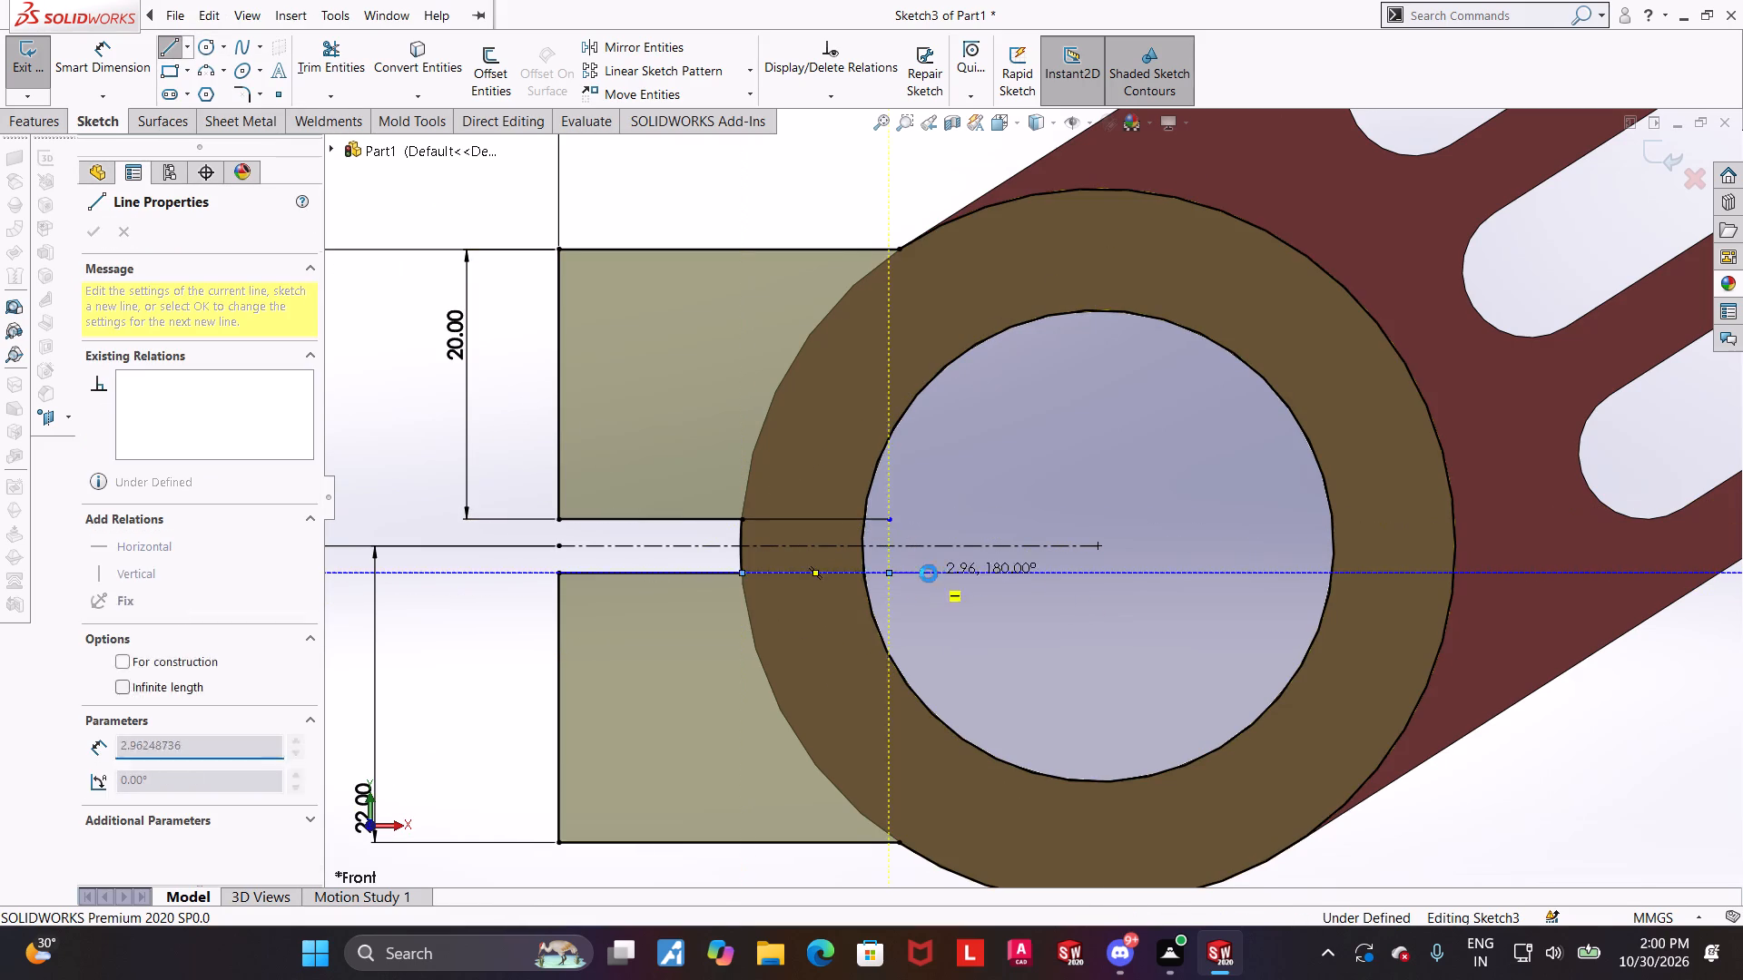
{"action": "key", "text": "Escape"}
Make the free ends of both new slit lines coincident with the bore circle.
{"action": "left_click", "coordinate": [862, 587]}
{"action": "left_click", "coordinate": [884, 572], "text": "ctrl"}
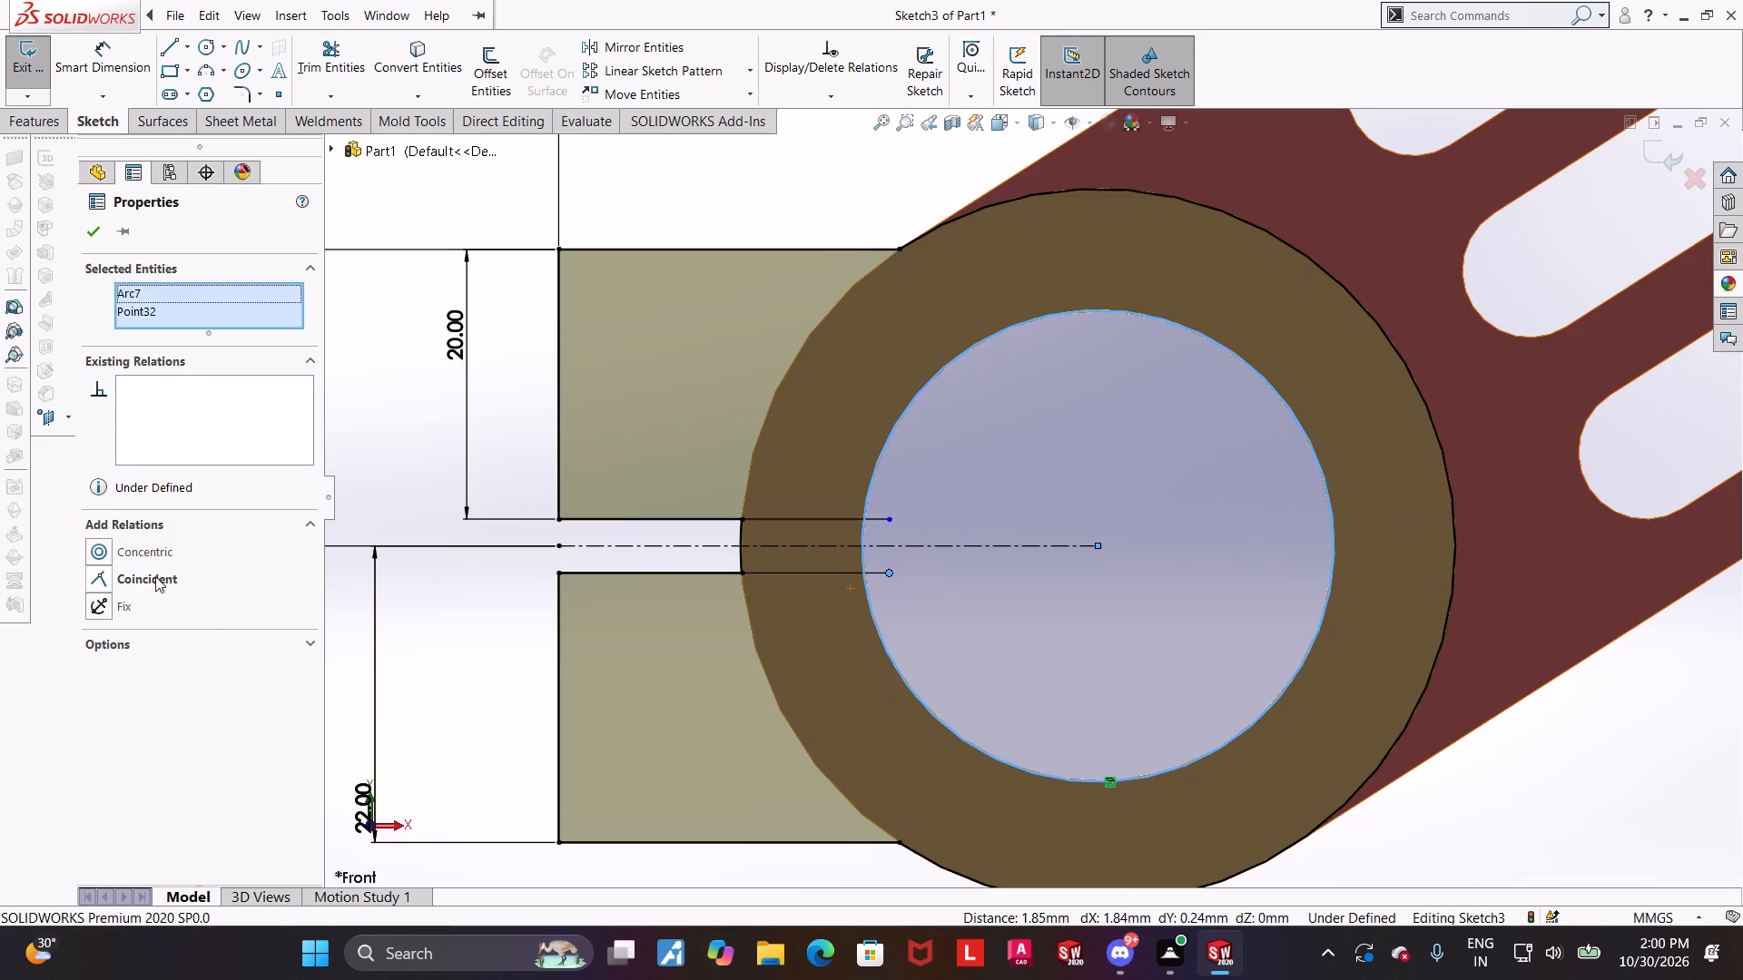
{"action": "left_click", "coordinate": [94, 582]}
{"action": "scroll", "coordinate": [445, 488], "scroll_direction": "up", "scroll_amount": 1}
{"action": "left_click", "coordinate": [460, 478]}
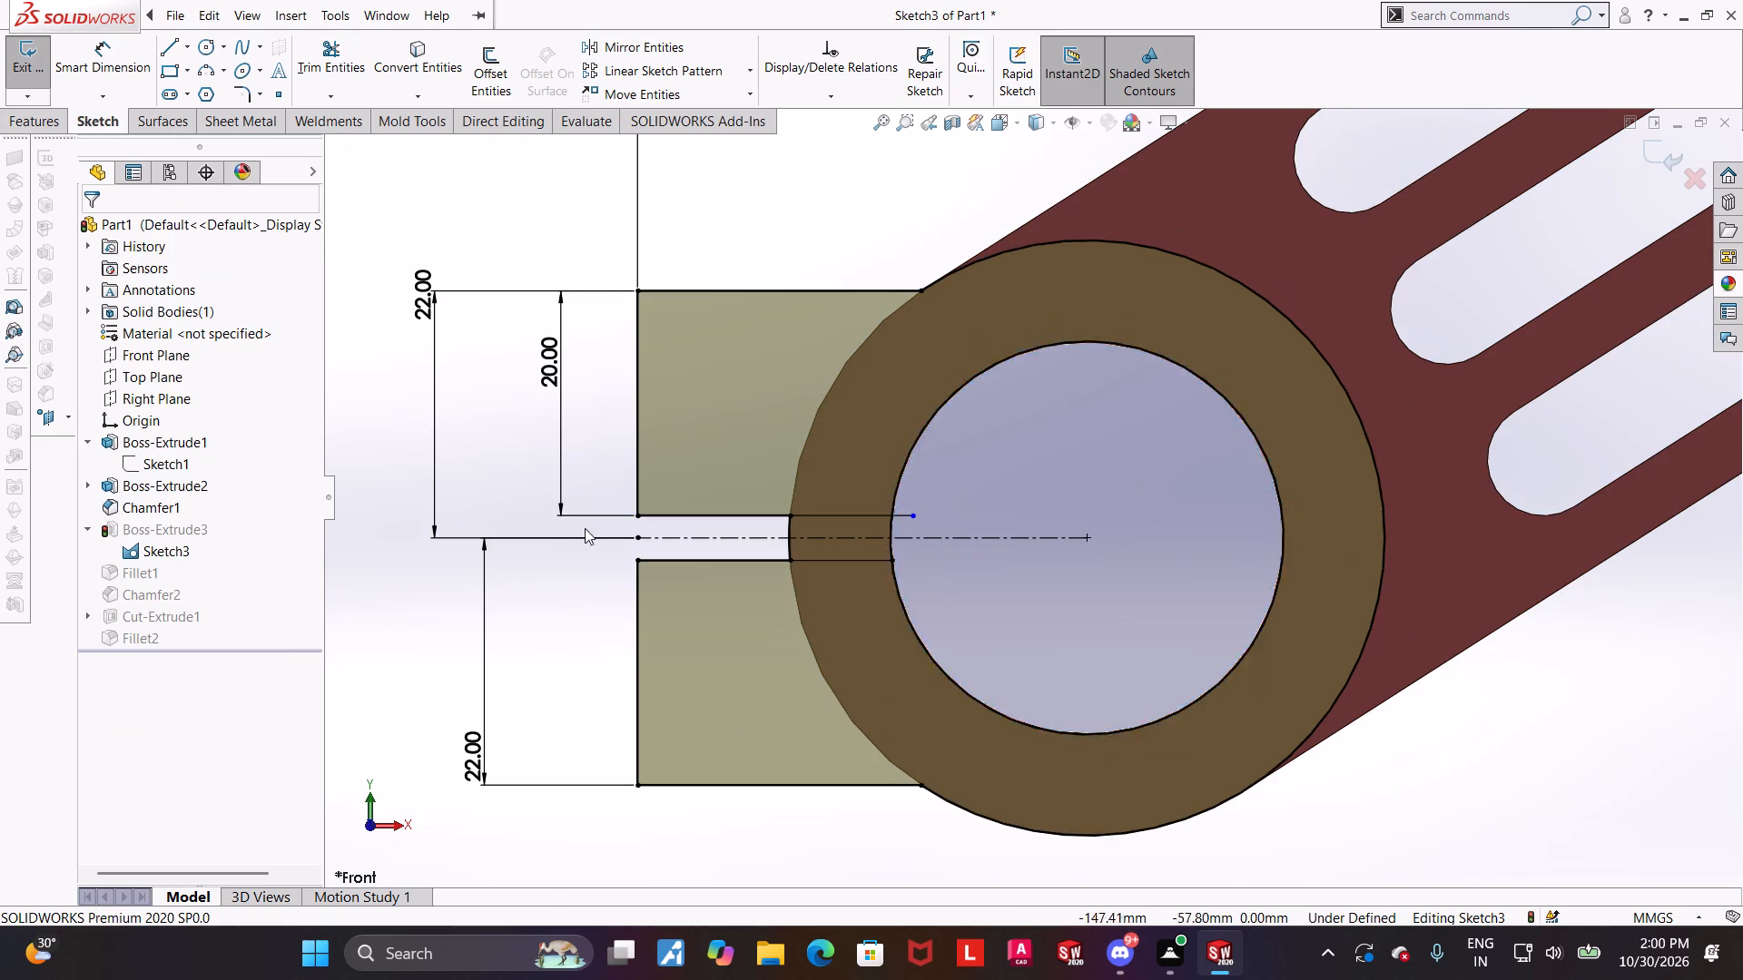
{"action": "left_click", "coordinate": [913, 516]}
{"action": "left_click", "coordinate": [898, 483], "text": "ctrl"}
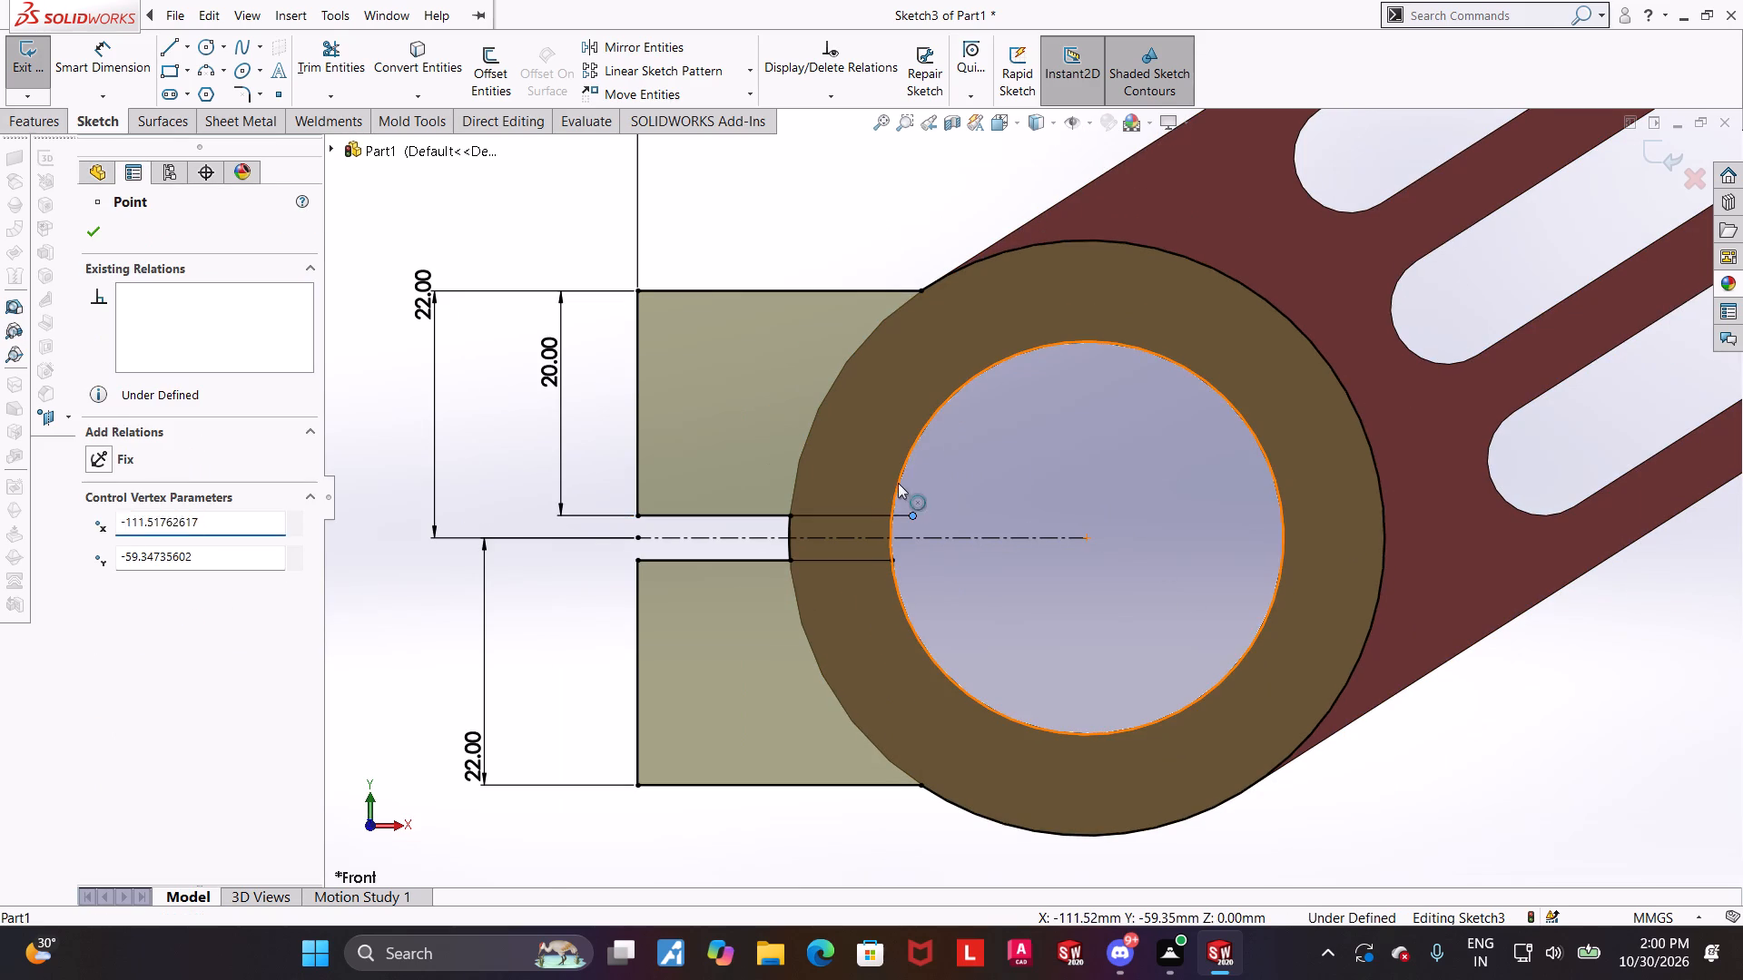
{"action": "left_click", "coordinate": [108, 574]}
{"action": "scroll", "coordinate": [936, 514], "scroll_direction": "down", "scroll_amount": 4}
{"action": "key", "text": "Escape"}
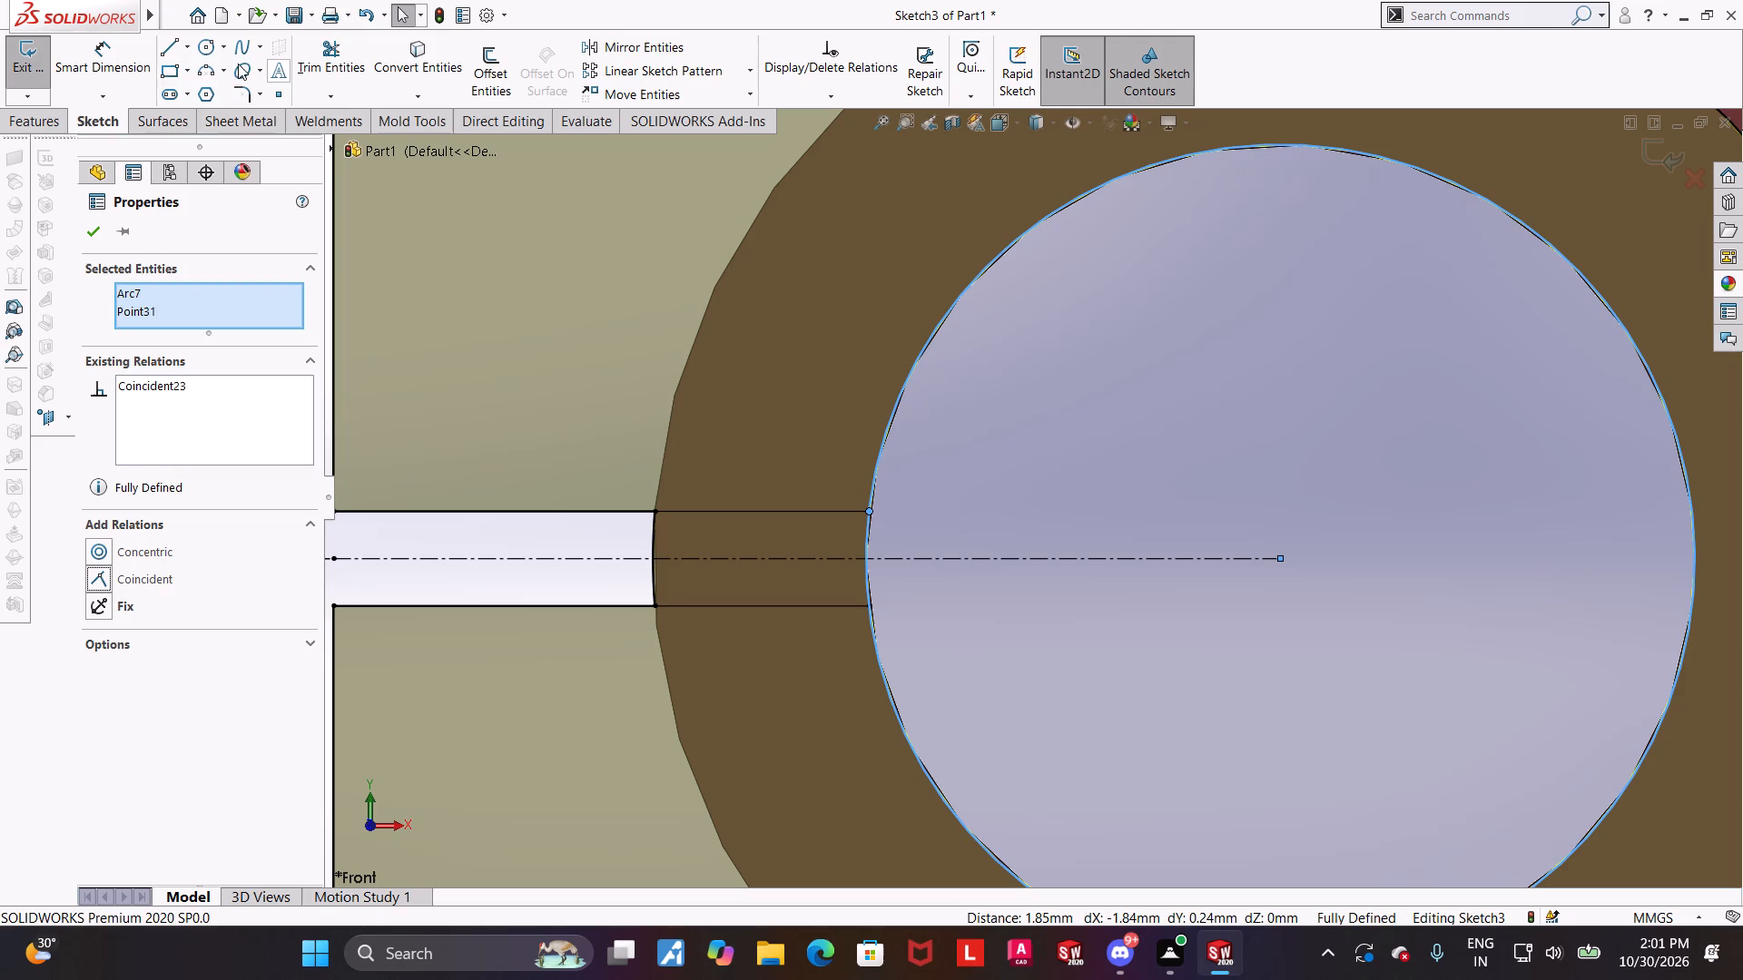
Trim the outer ring arc and bore circle segments lying between the two slit lines to open the slit into the bore.
{"action": "left_click", "coordinate": [323, 56]}
{"action": "left_click_drag", "start_coordinate": [671, 540], "coordinate": [646, 537]}
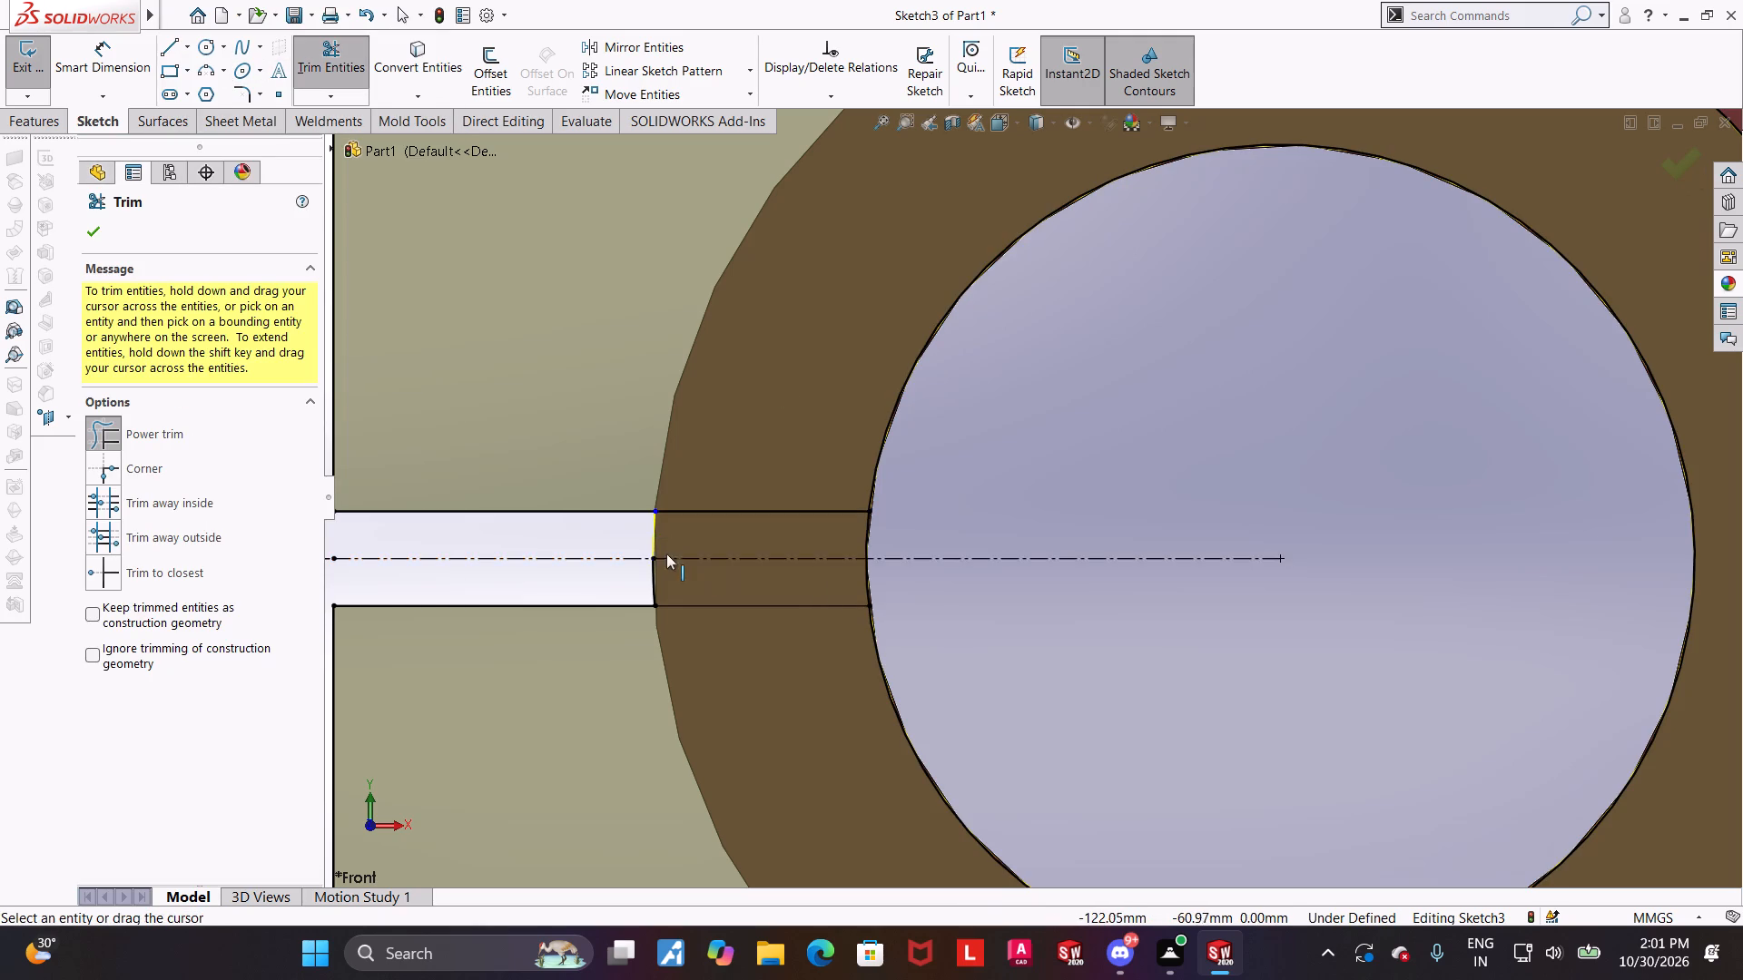
{"action": "left_click_drag", "start_coordinate": [673, 572], "coordinate": [633, 572]}
{"action": "left_click_drag", "start_coordinate": [886, 584], "coordinate": [815, 575]}
{"action": "left_click_drag", "start_coordinate": [878, 537], "coordinate": [797, 527]}
{"action": "scroll", "coordinate": [967, 565], "scroll_direction": "up", "scroll_amount": 3}
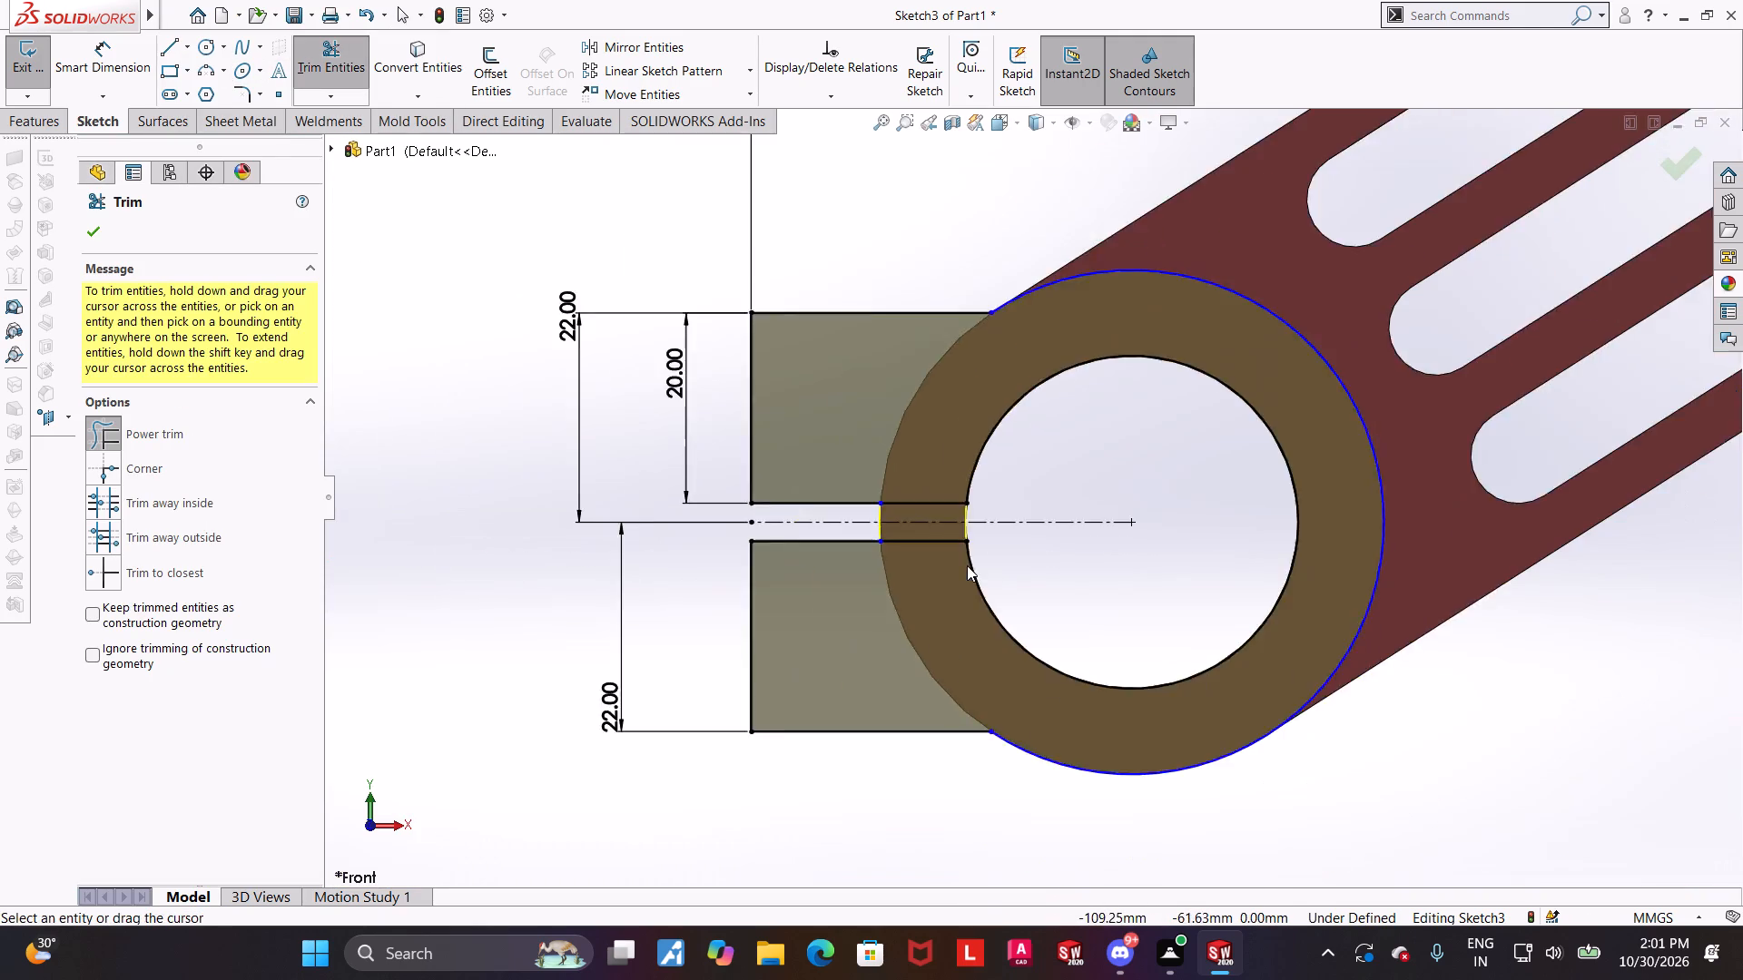
{"action": "scroll", "coordinate": [967, 565], "scroll_direction": "up", "scroll_amount": 7}
{"action": "scroll", "coordinate": [1272, 563], "scroll_direction": "down", "scroll_amount": 2}
{"action": "key", "text": "Escape"}
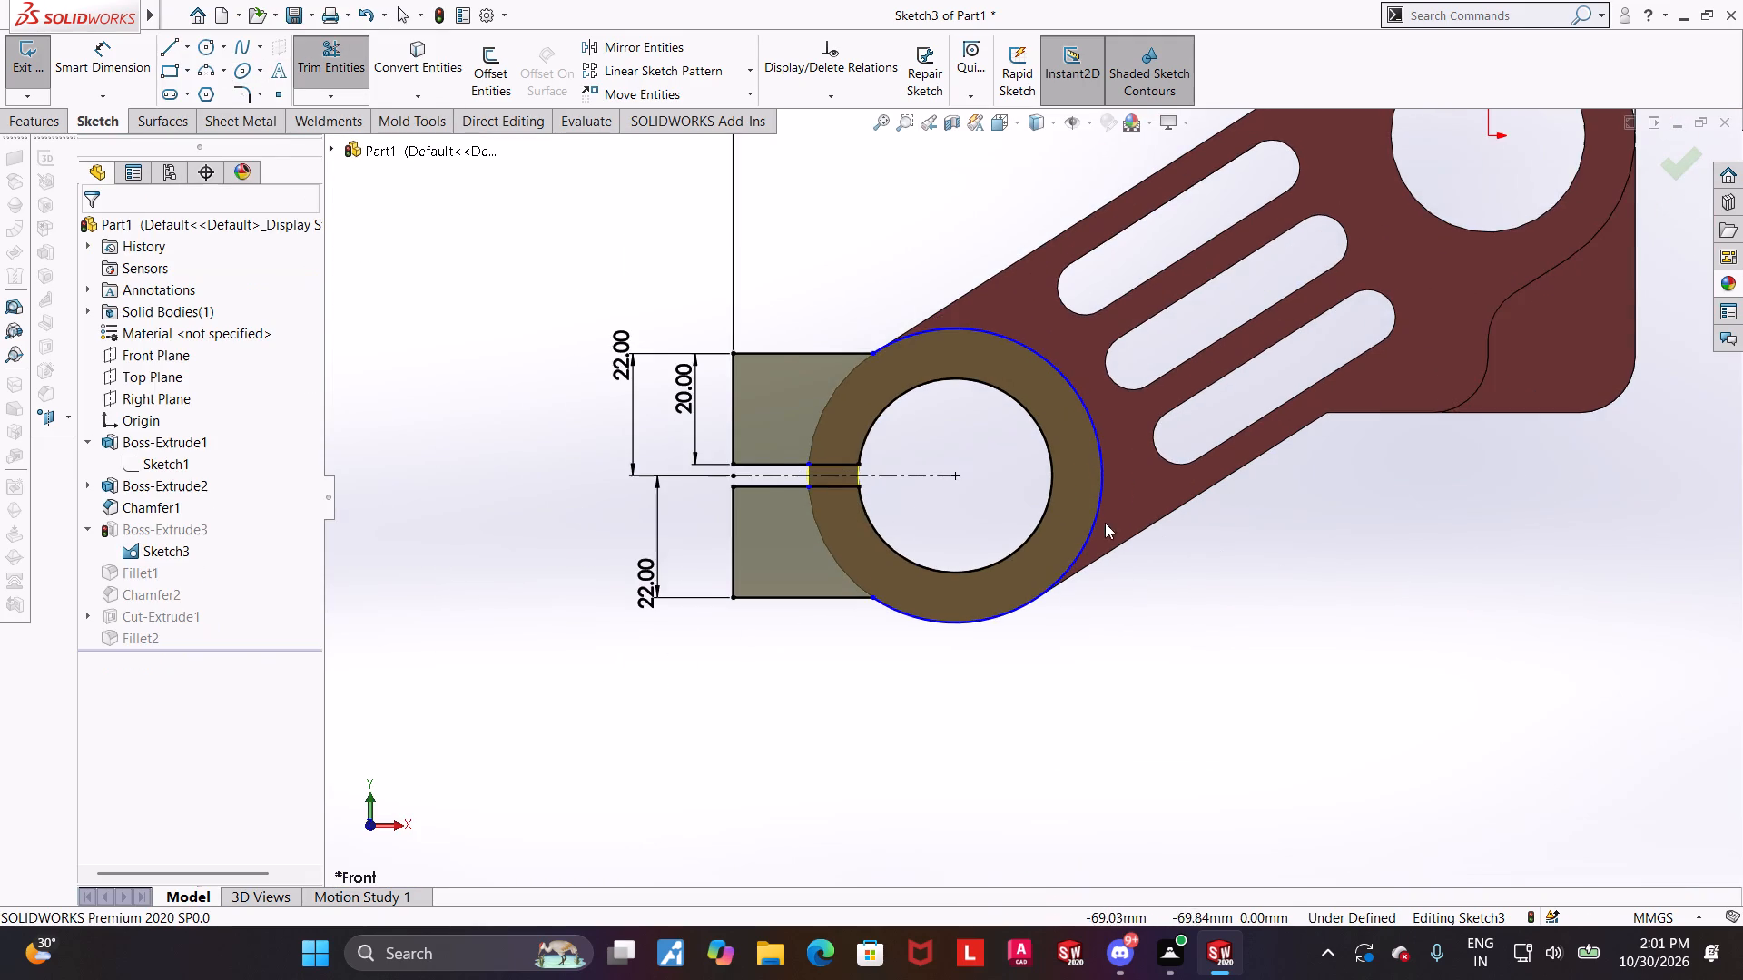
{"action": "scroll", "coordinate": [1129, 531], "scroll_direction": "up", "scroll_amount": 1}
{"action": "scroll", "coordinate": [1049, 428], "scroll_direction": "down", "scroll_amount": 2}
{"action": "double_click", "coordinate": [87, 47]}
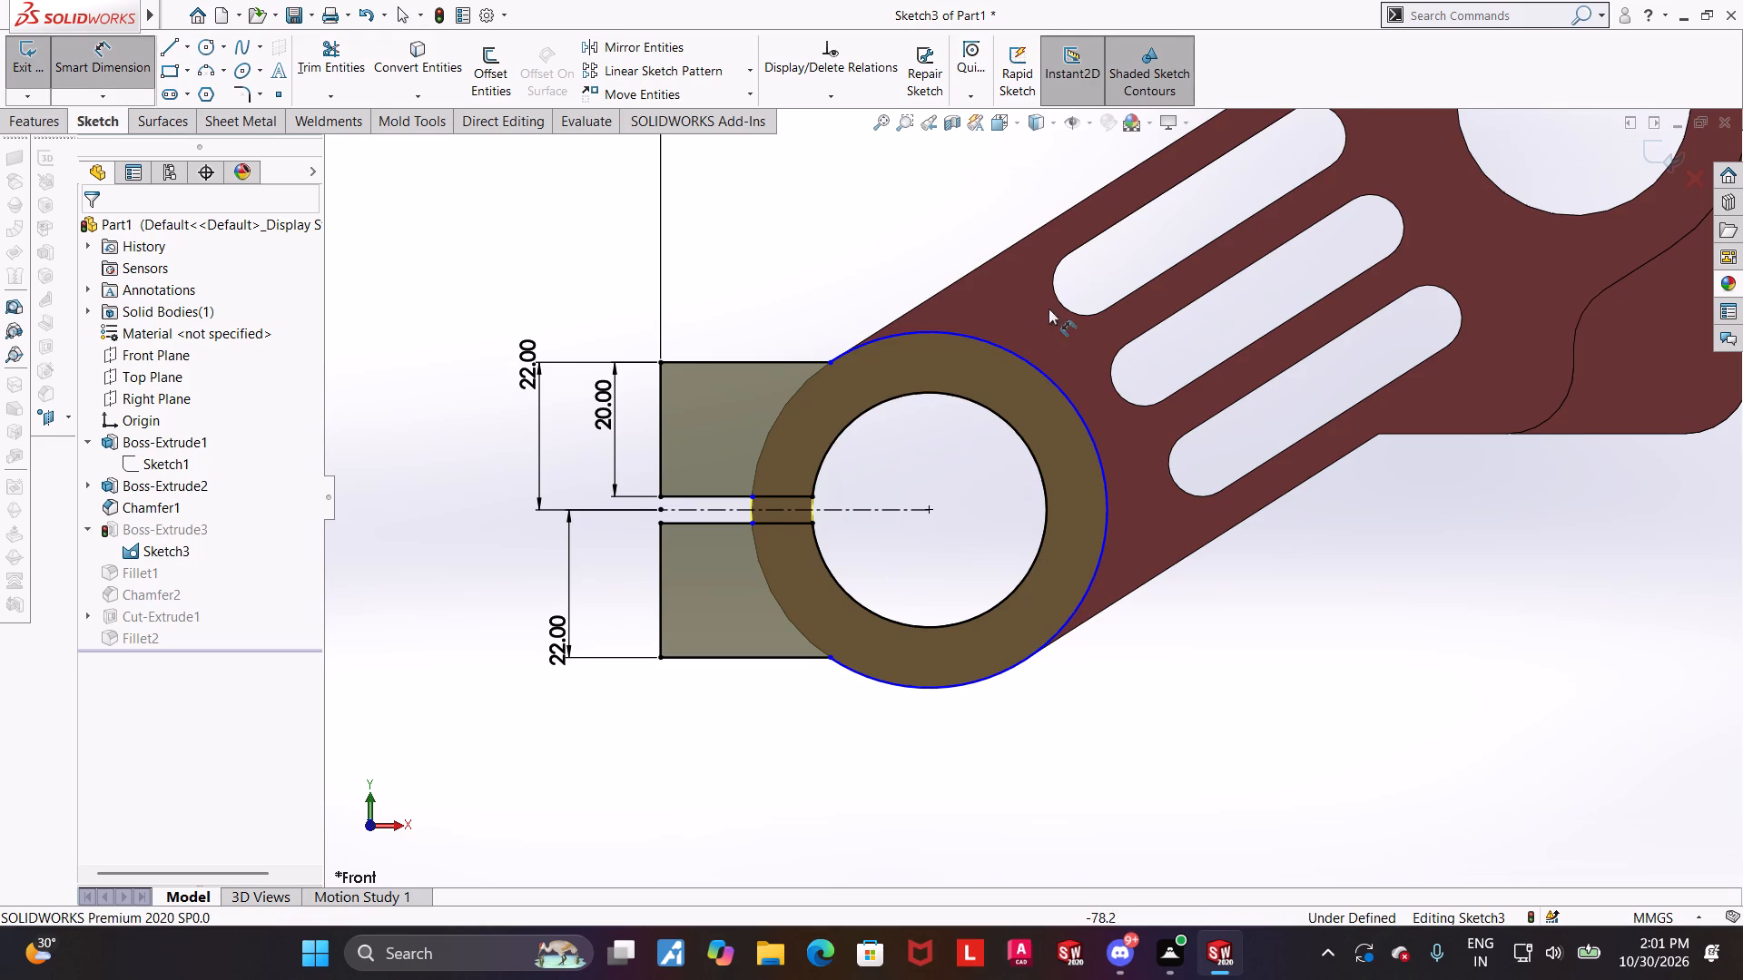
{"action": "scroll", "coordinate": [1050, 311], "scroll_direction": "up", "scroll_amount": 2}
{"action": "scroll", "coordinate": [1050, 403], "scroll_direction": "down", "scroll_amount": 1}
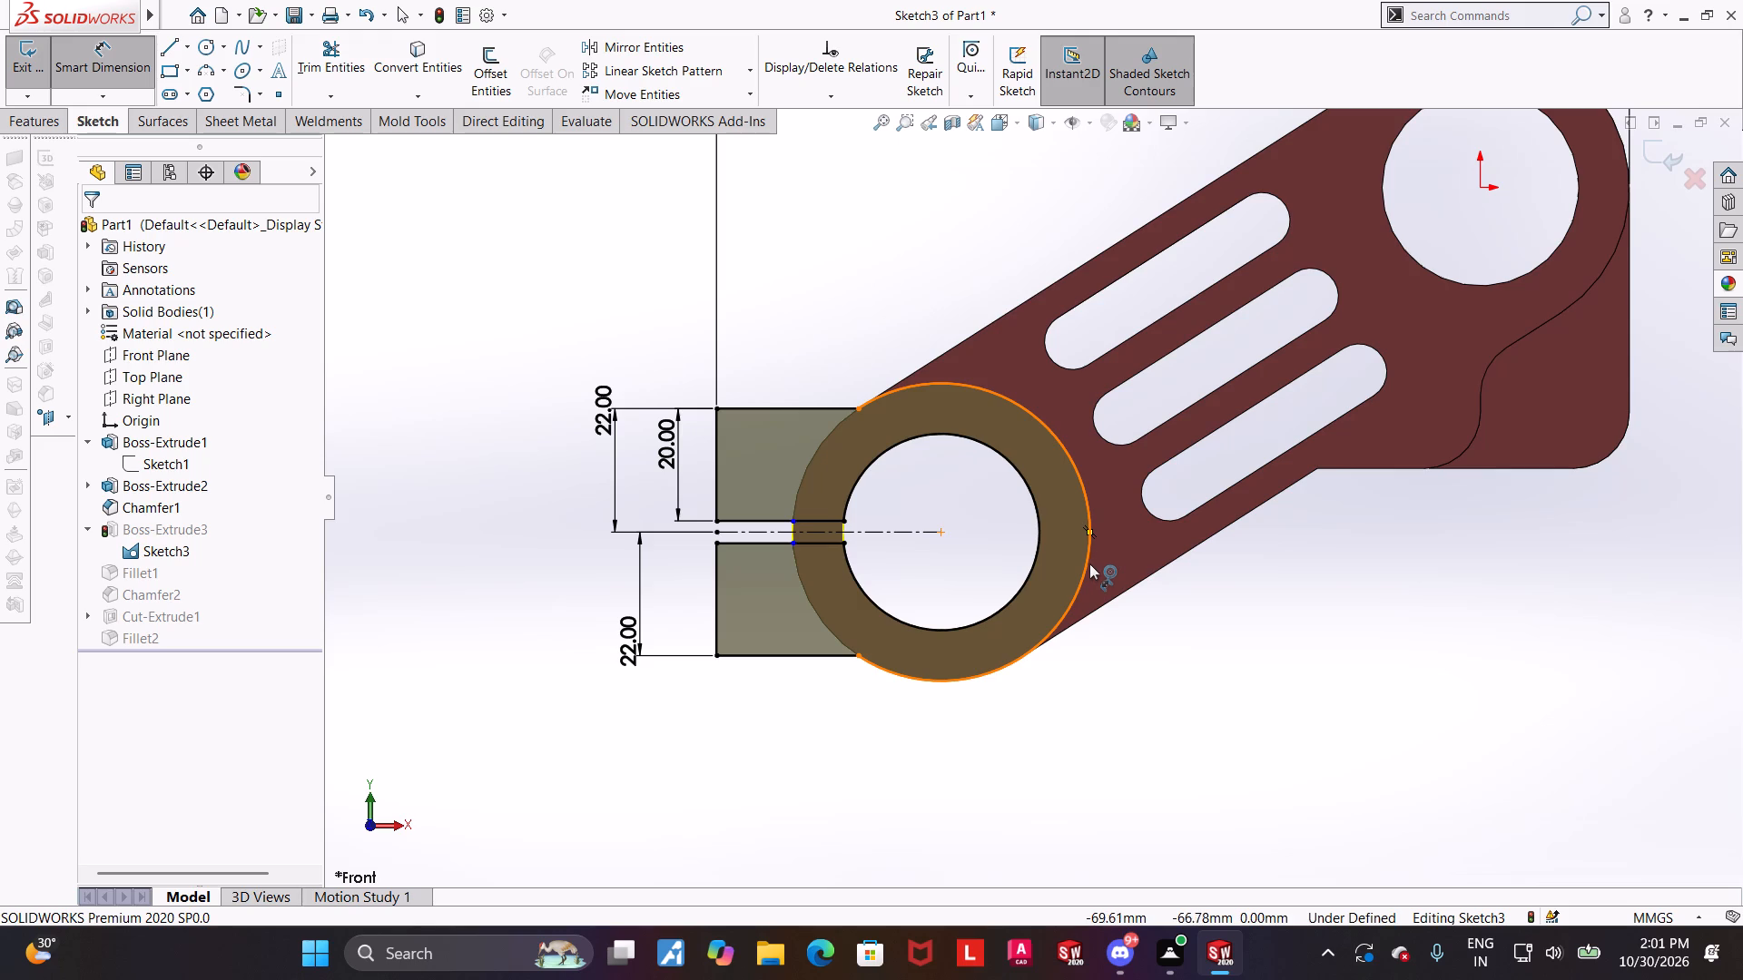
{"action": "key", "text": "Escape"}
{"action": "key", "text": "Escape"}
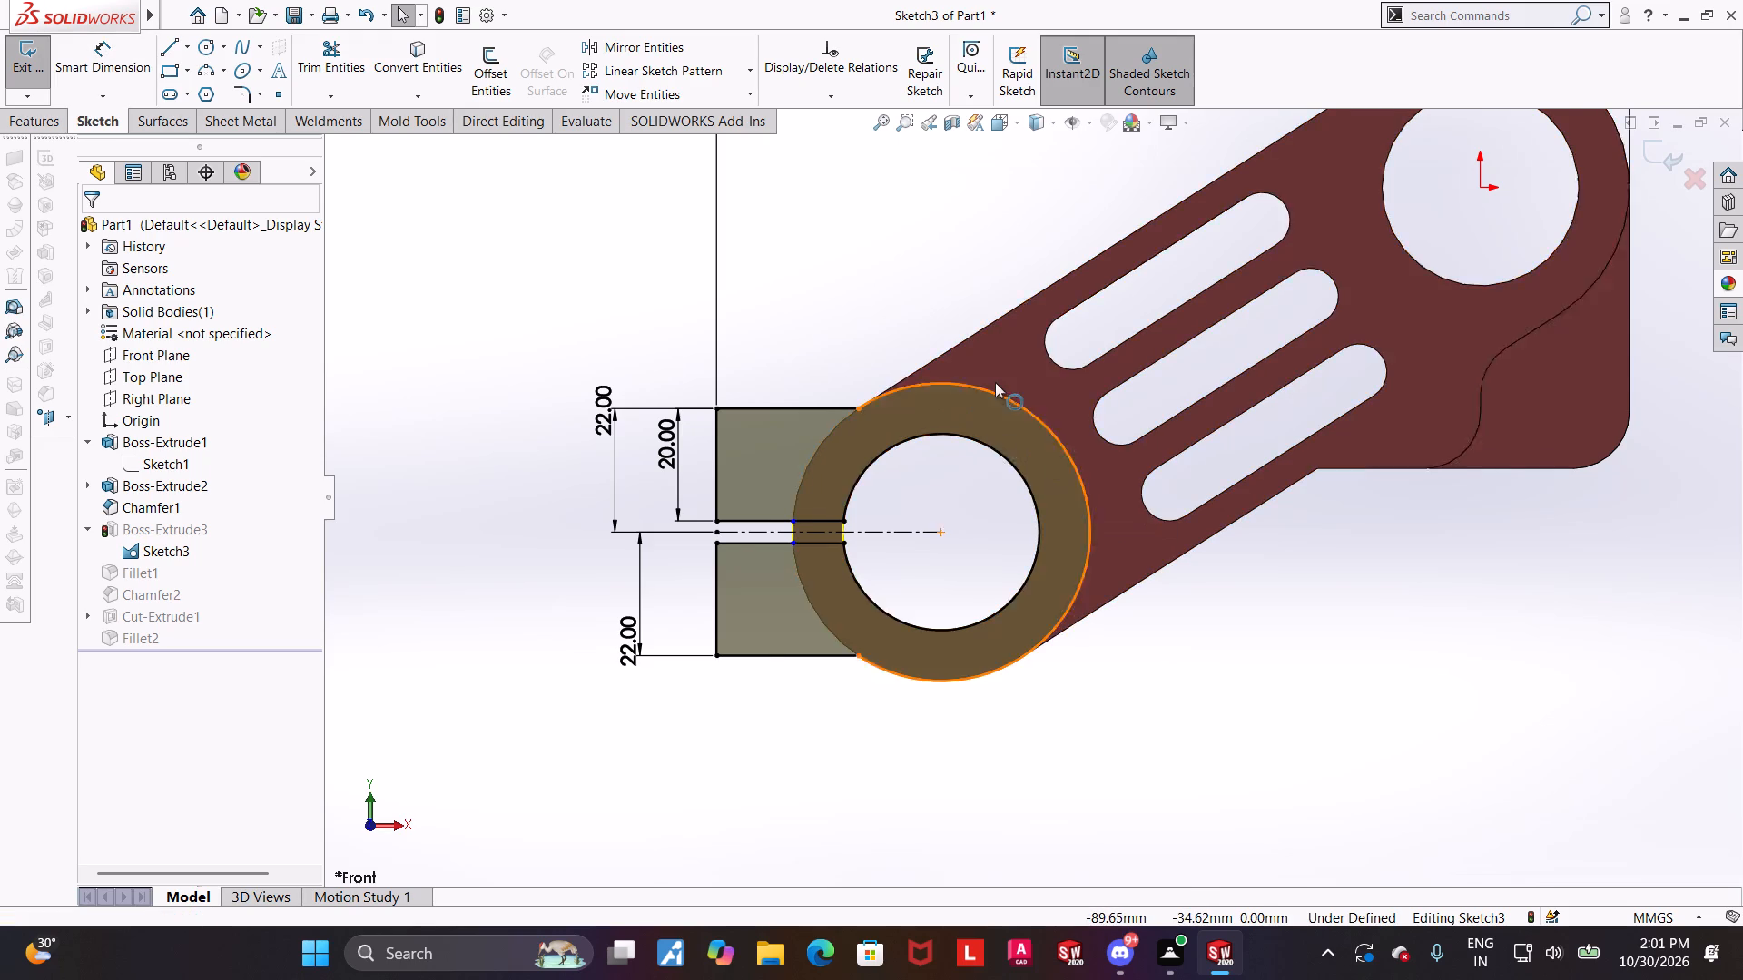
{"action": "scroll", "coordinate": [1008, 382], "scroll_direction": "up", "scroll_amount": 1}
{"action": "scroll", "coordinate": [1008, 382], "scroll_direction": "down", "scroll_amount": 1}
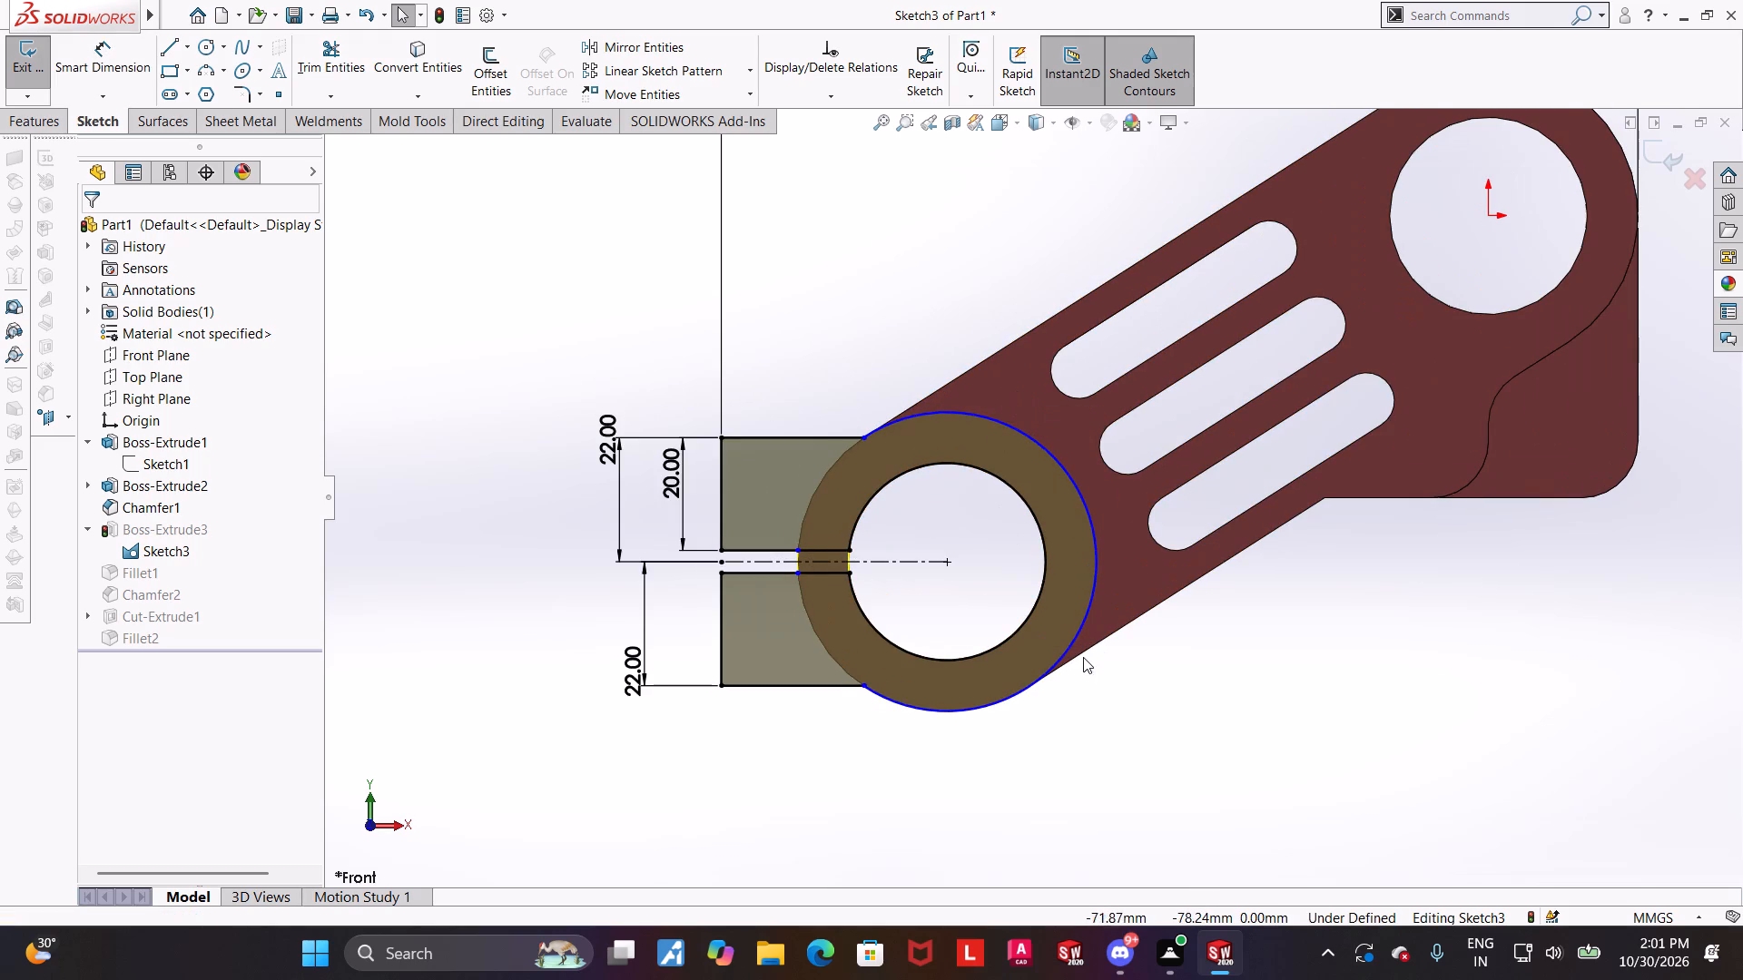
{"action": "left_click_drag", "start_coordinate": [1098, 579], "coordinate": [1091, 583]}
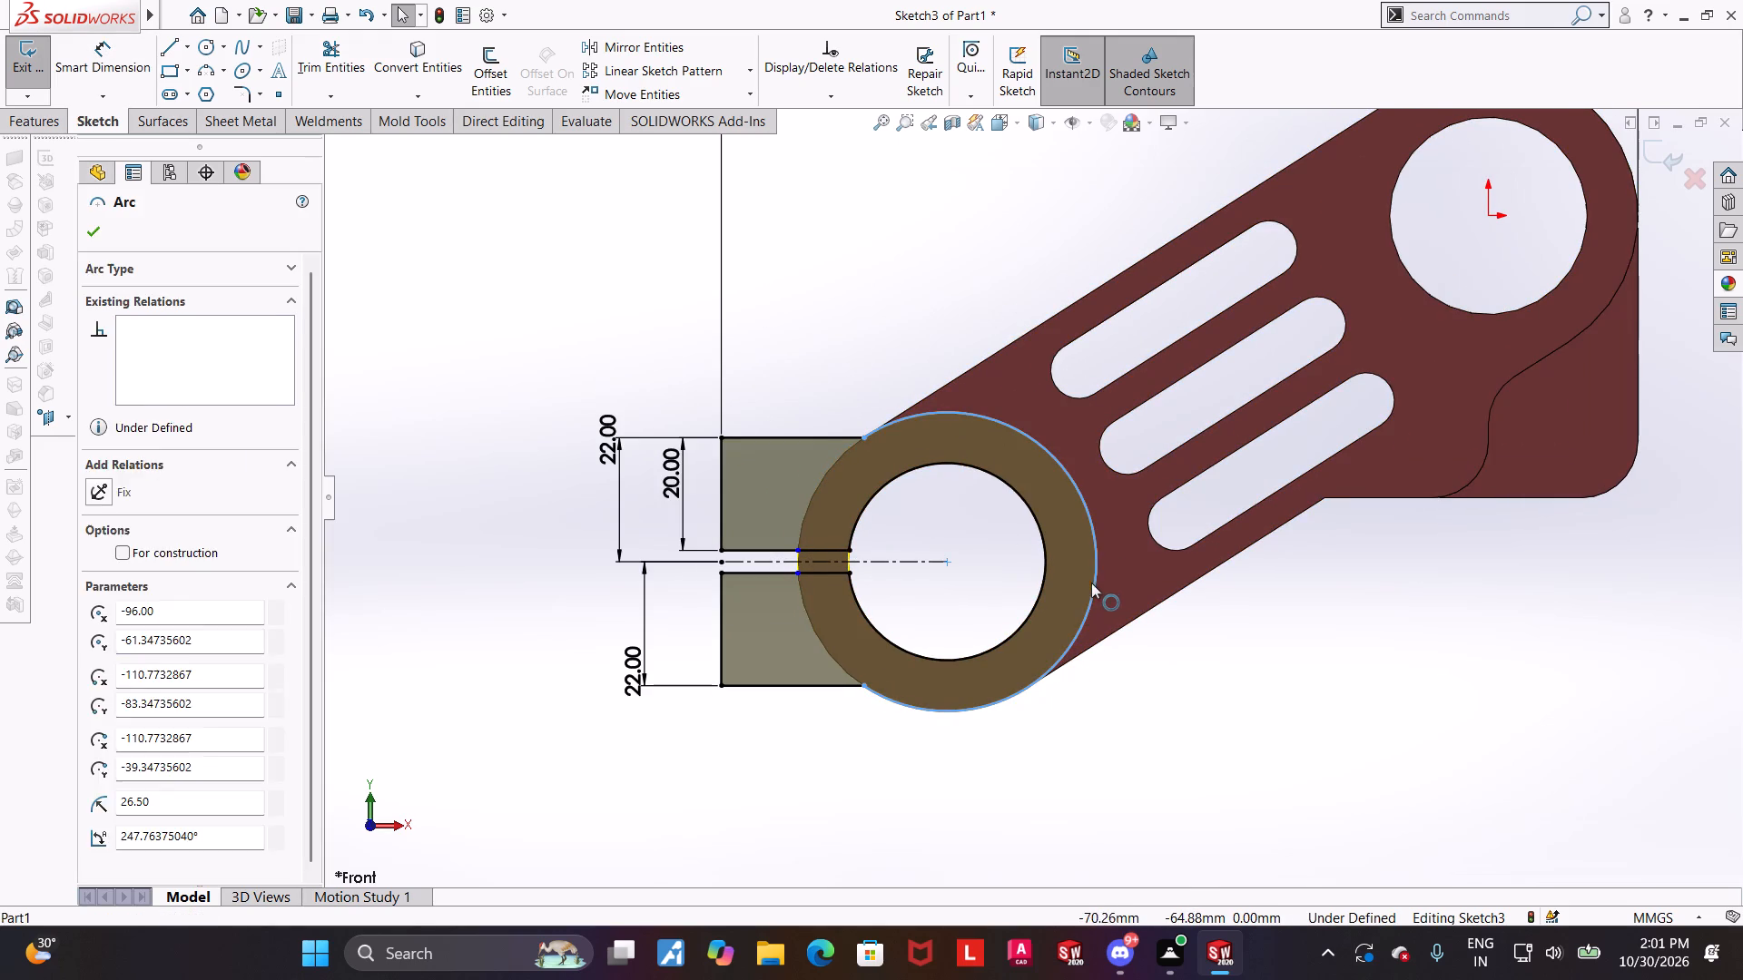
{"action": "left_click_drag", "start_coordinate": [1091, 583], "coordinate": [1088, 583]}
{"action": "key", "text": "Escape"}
Dimension the clamp ring's outer arc with a radius of 26.5 mm.
{"action": "left_click", "coordinate": [106, 56]}
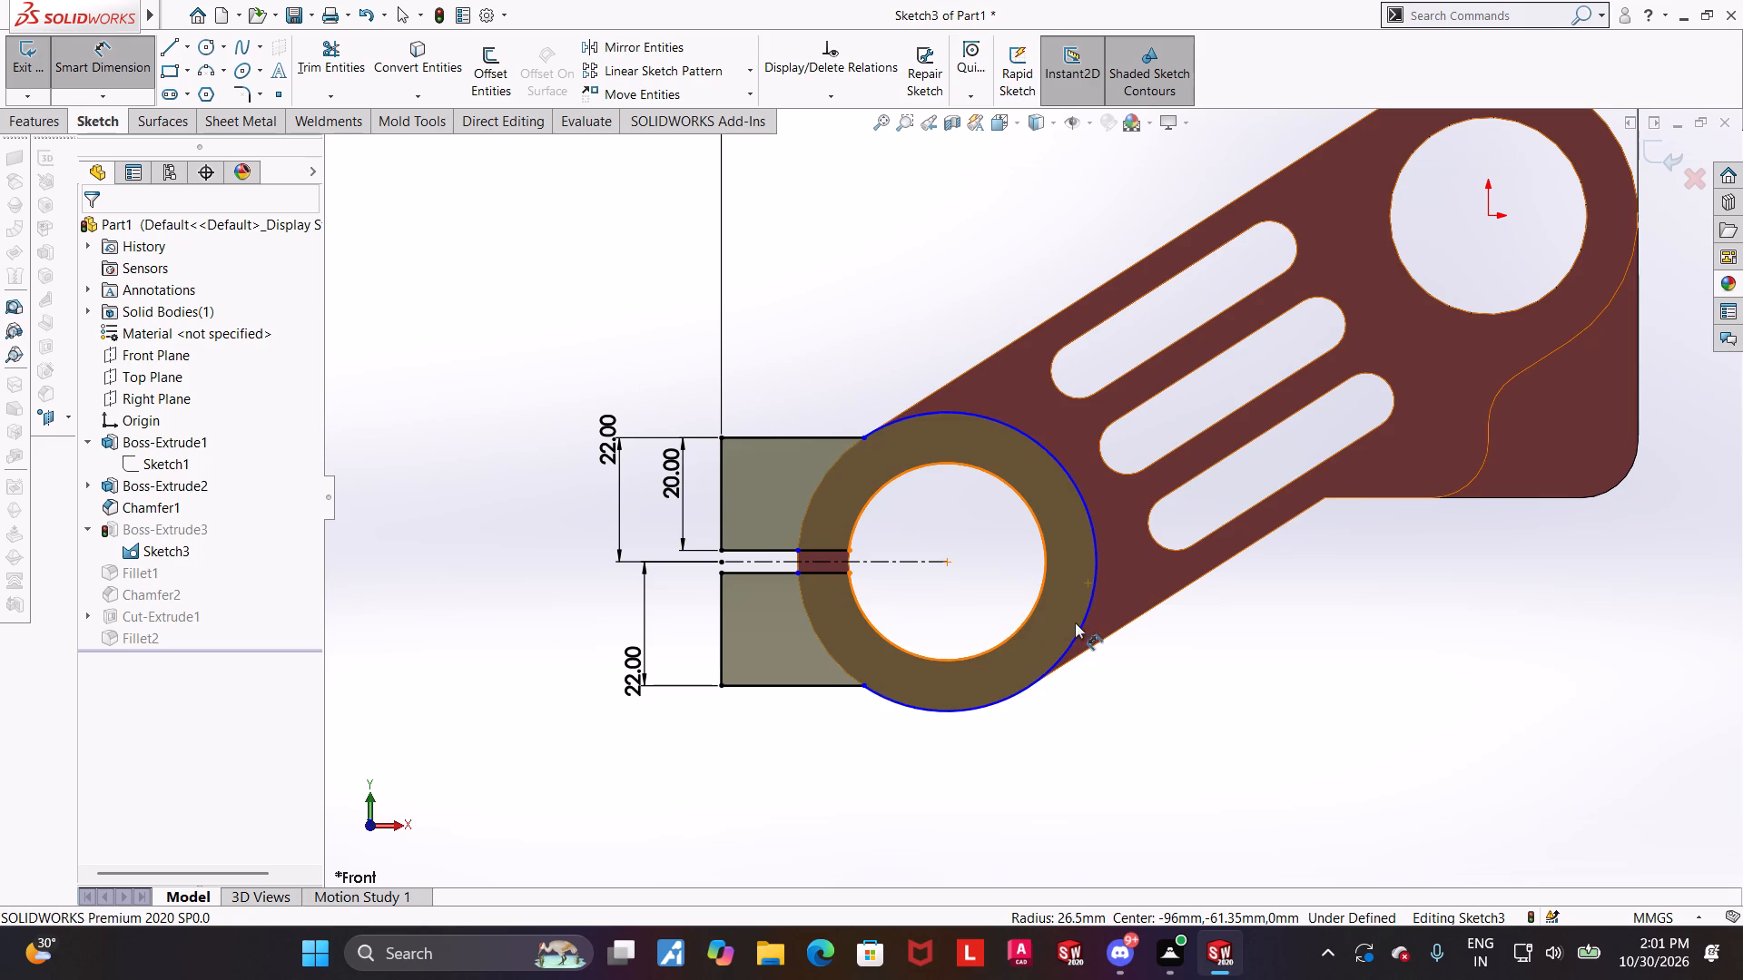
{"action": "left_click", "coordinate": [1083, 622]}
{"action": "left_click", "coordinate": [1193, 668]}
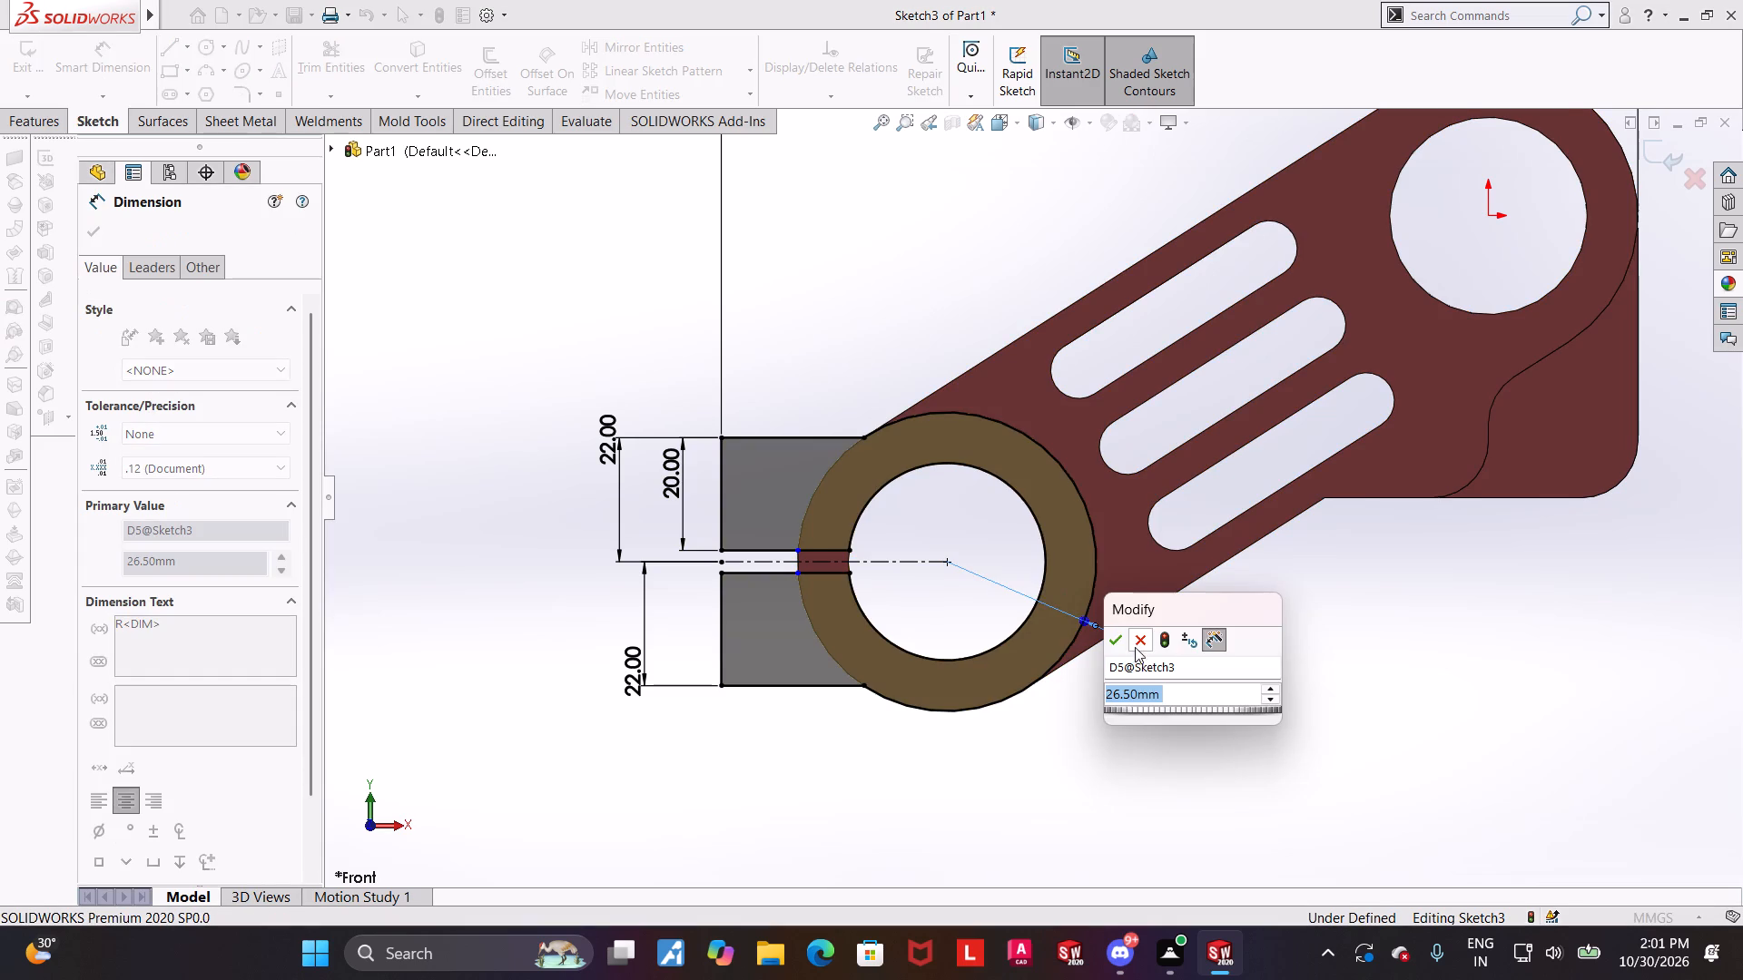
{"action": "left_click", "coordinate": [1119, 638]}
{"action": "left_click", "coordinate": [1436, 661]}
Examine the trimmed clamp profile around the slit and bore, both tilted and square to the sketch plane.
{"action": "middle_click_drag", "start_coordinate": [1386, 603], "coordinate": [1367, 612]}
{"action": "scroll", "coordinate": [1367, 610], "scroll_direction": "up", "scroll_amount": 2}
{"action": "middle_click_drag", "start_coordinate": [1047, 522], "coordinate": [1100, 535]}
{"action": "scroll", "coordinate": [988, 530], "scroll_direction": "down", "scroll_amount": 2}
{"action": "middle_click_drag", "start_coordinate": [871, 555], "coordinate": [852, 552]}
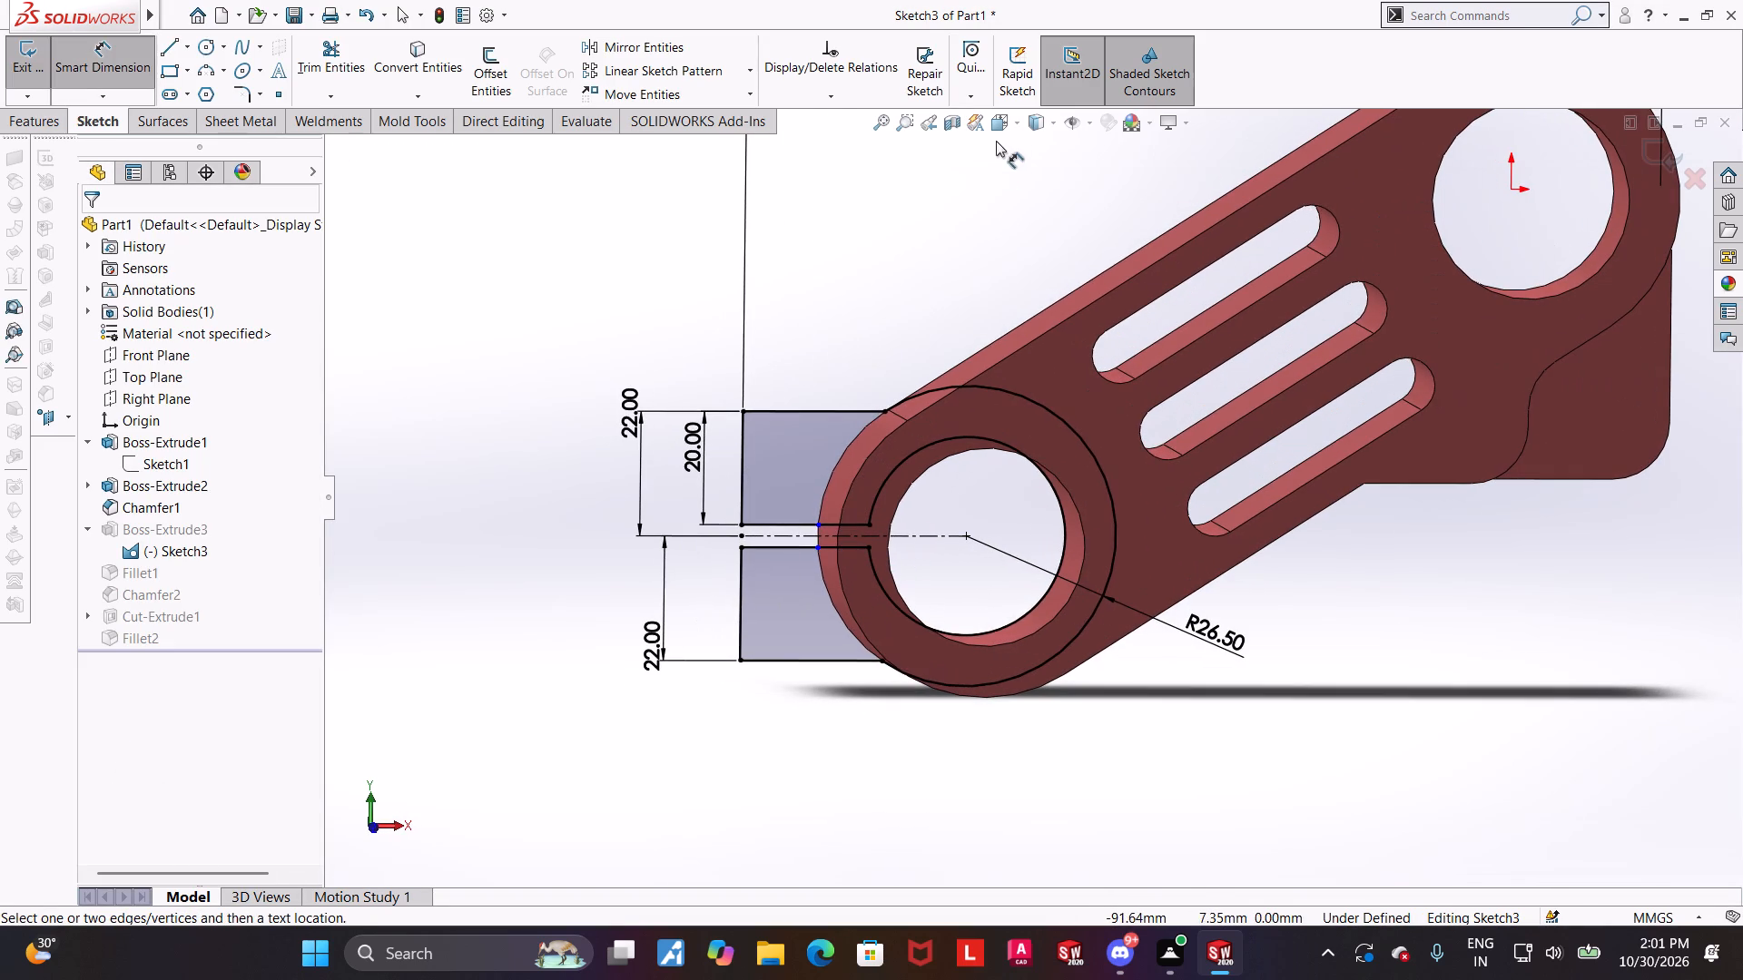
{"action": "left_click", "coordinate": [1000, 129]}
{"action": "left_click", "coordinate": [806, 650]}
{"action": "scroll", "coordinate": [883, 642], "scroll_direction": "down", "scroll_amount": 2}
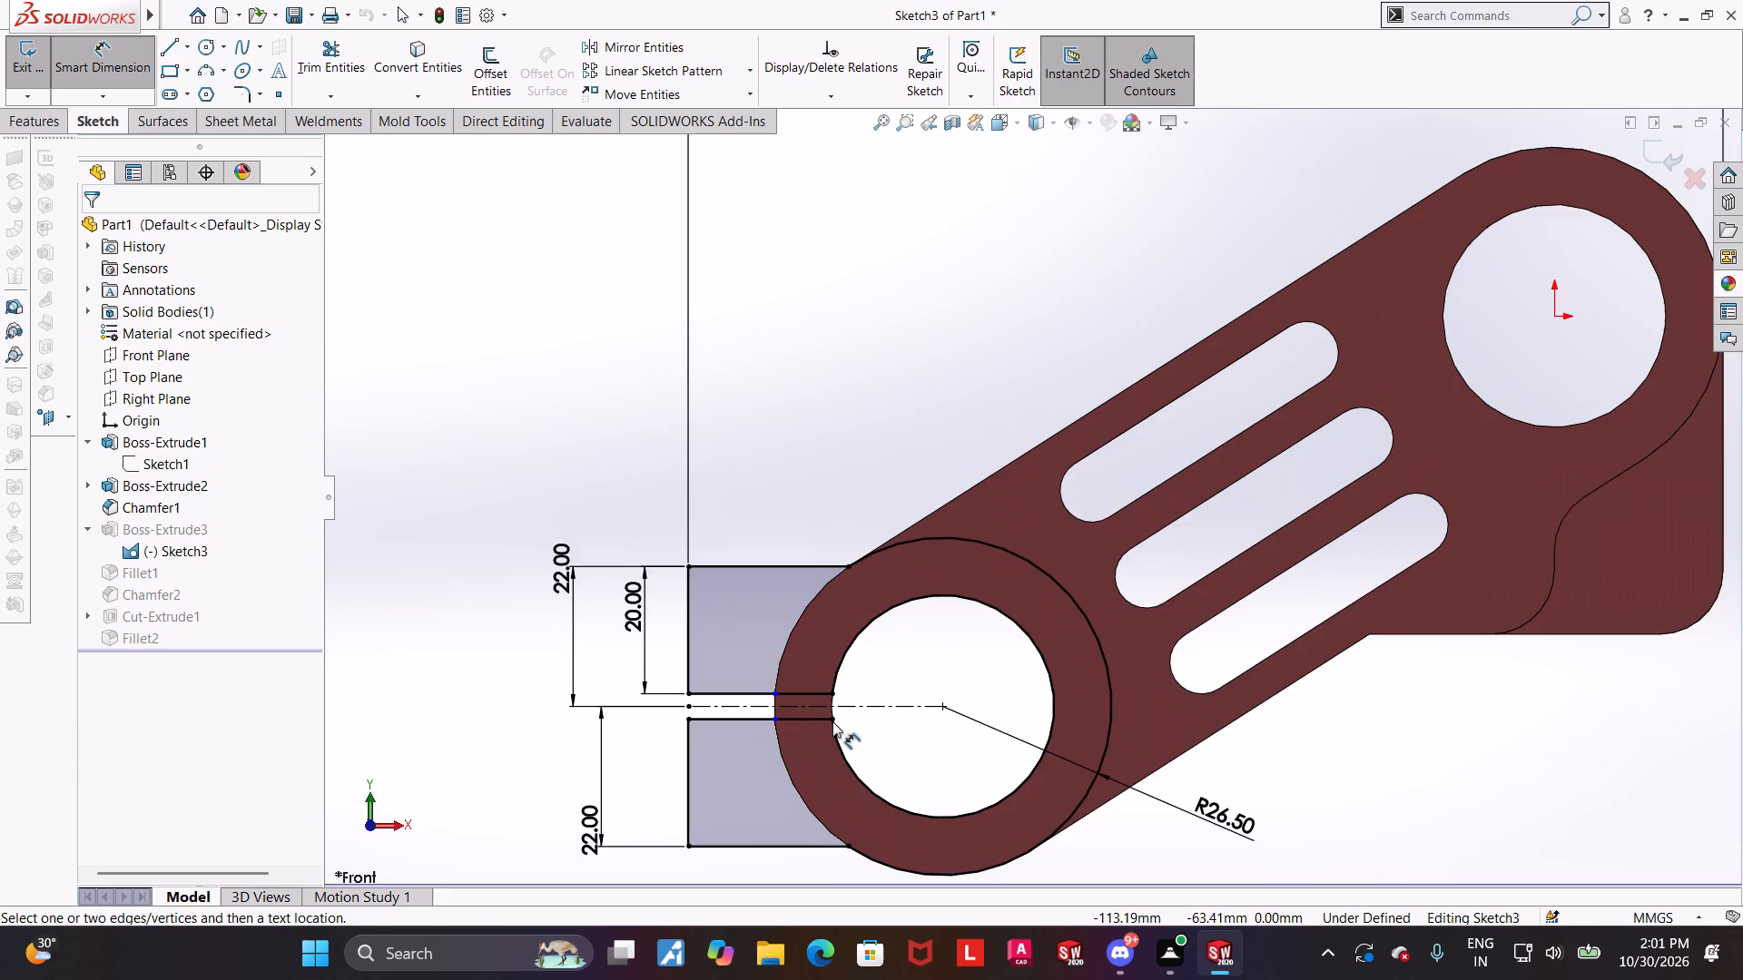
{"action": "scroll", "coordinate": [806, 754], "scroll_direction": "down", "scroll_amount": 2}
{"action": "scroll", "coordinate": [793, 668], "scroll_direction": "up", "scroll_amount": 3}
{"action": "scroll", "coordinate": [1023, 677], "scroll_direction": "up", "scroll_amount": 4}
{"action": "middle_click_drag", "start_coordinate": [1213, 599], "coordinate": [1192, 614]}
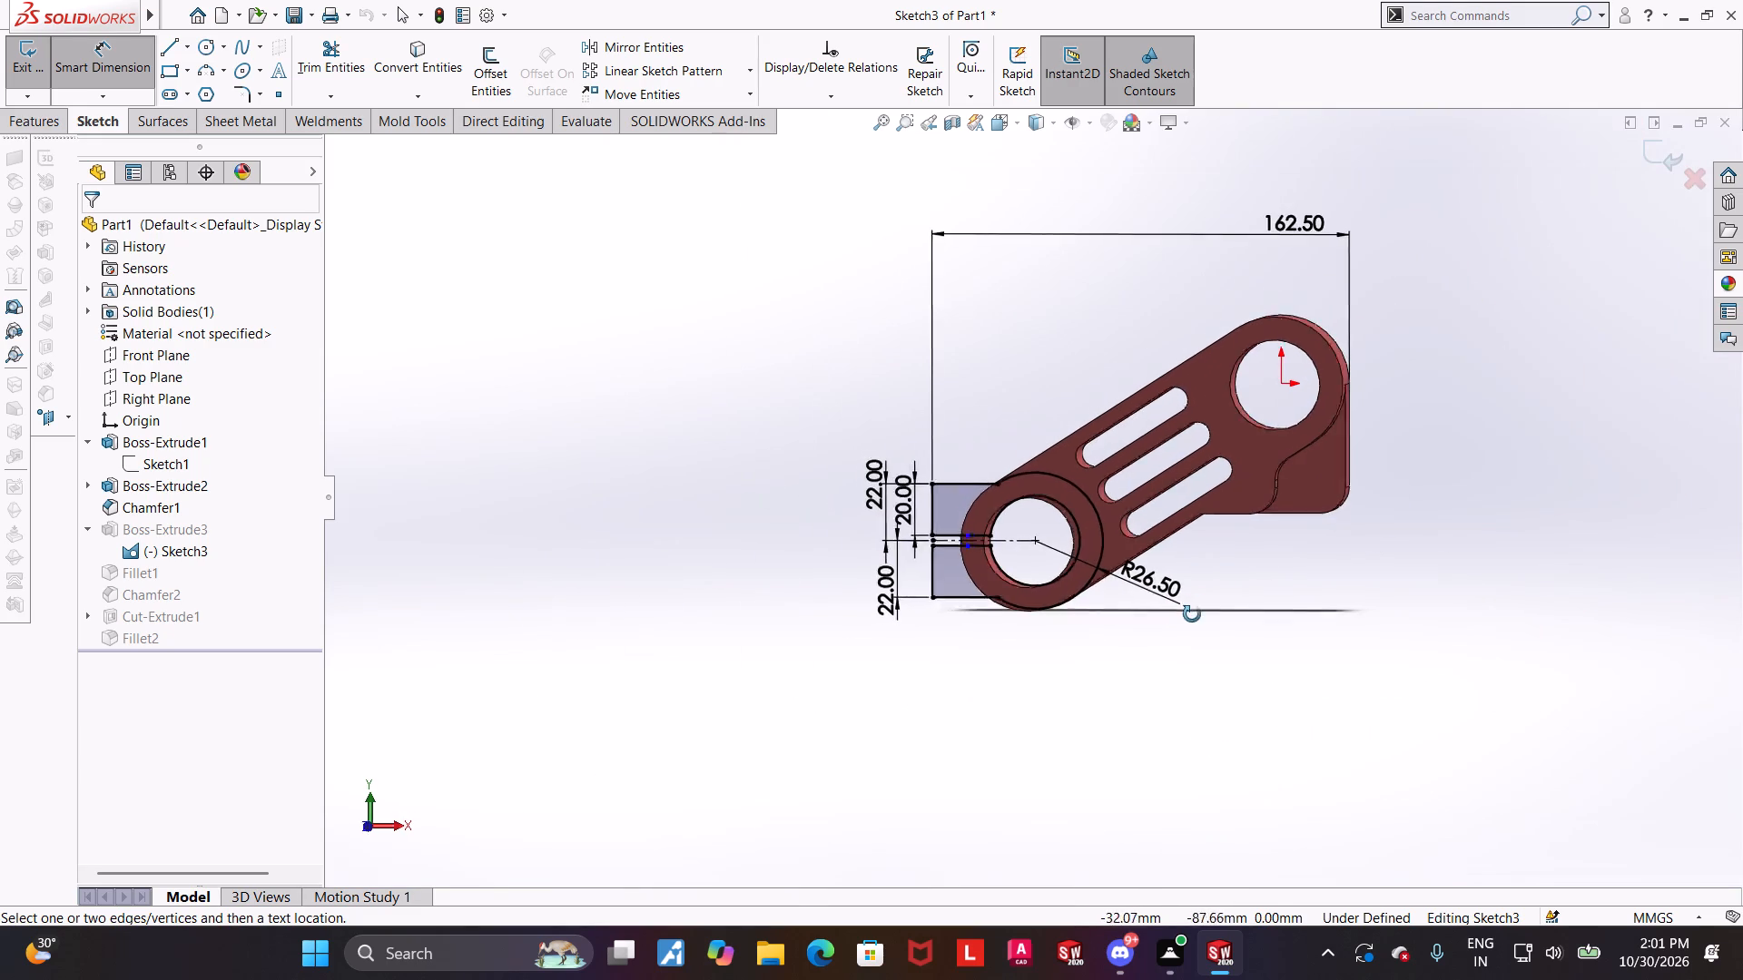
{"action": "middle_click_drag", "start_coordinate": [1192, 614], "coordinate": [1189, 618]}
{"action": "scroll", "coordinate": [1098, 531], "scroll_direction": "down", "scroll_amount": 3}
{"action": "middle_click_drag", "start_coordinate": [1018, 548], "coordinate": [1037, 594]}
{"action": "scroll", "coordinate": [942, 518], "scroll_direction": "down", "scroll_amount": 2}
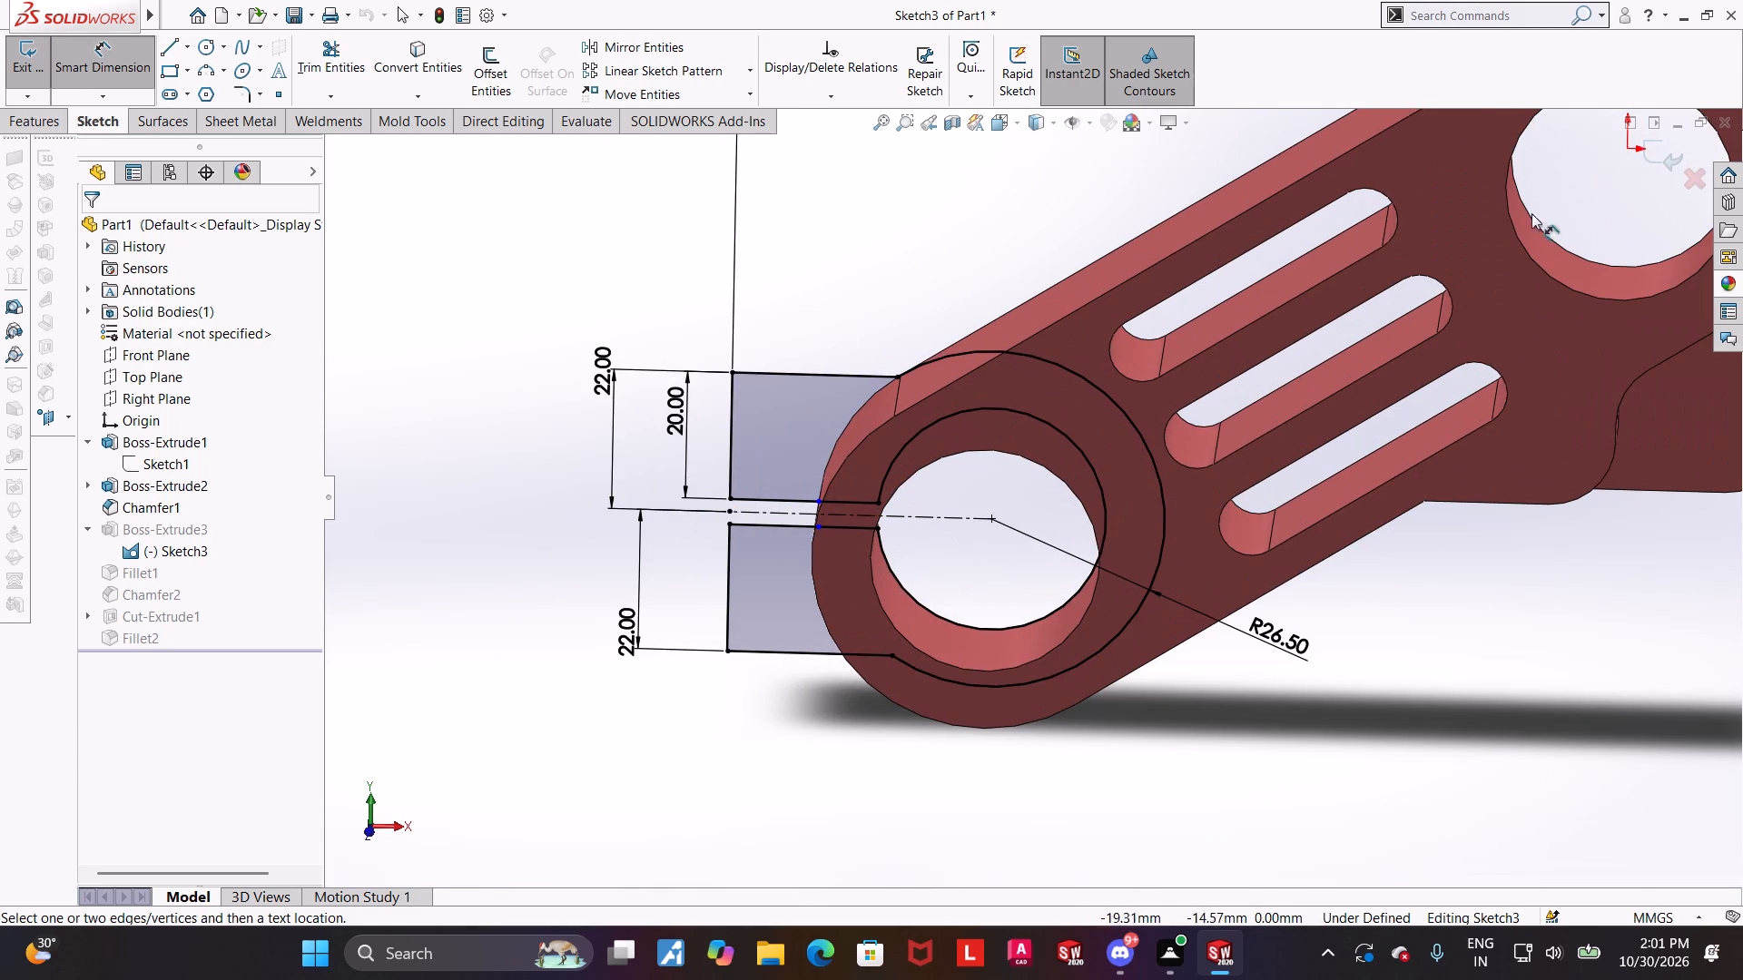
Exit Sketch3 to rebuild the part and show it in isometric view.
{"action": "left_click", "coordinate": [1653, 162]}
{"action": "scroll", "coordinate": [1199, 379], "scroll_direction": "up", "scroll_amount": 3}
{"action": "left_click", "coordinate": [1264, 563]}
{"action": "key", "text": "ctrl+7"}
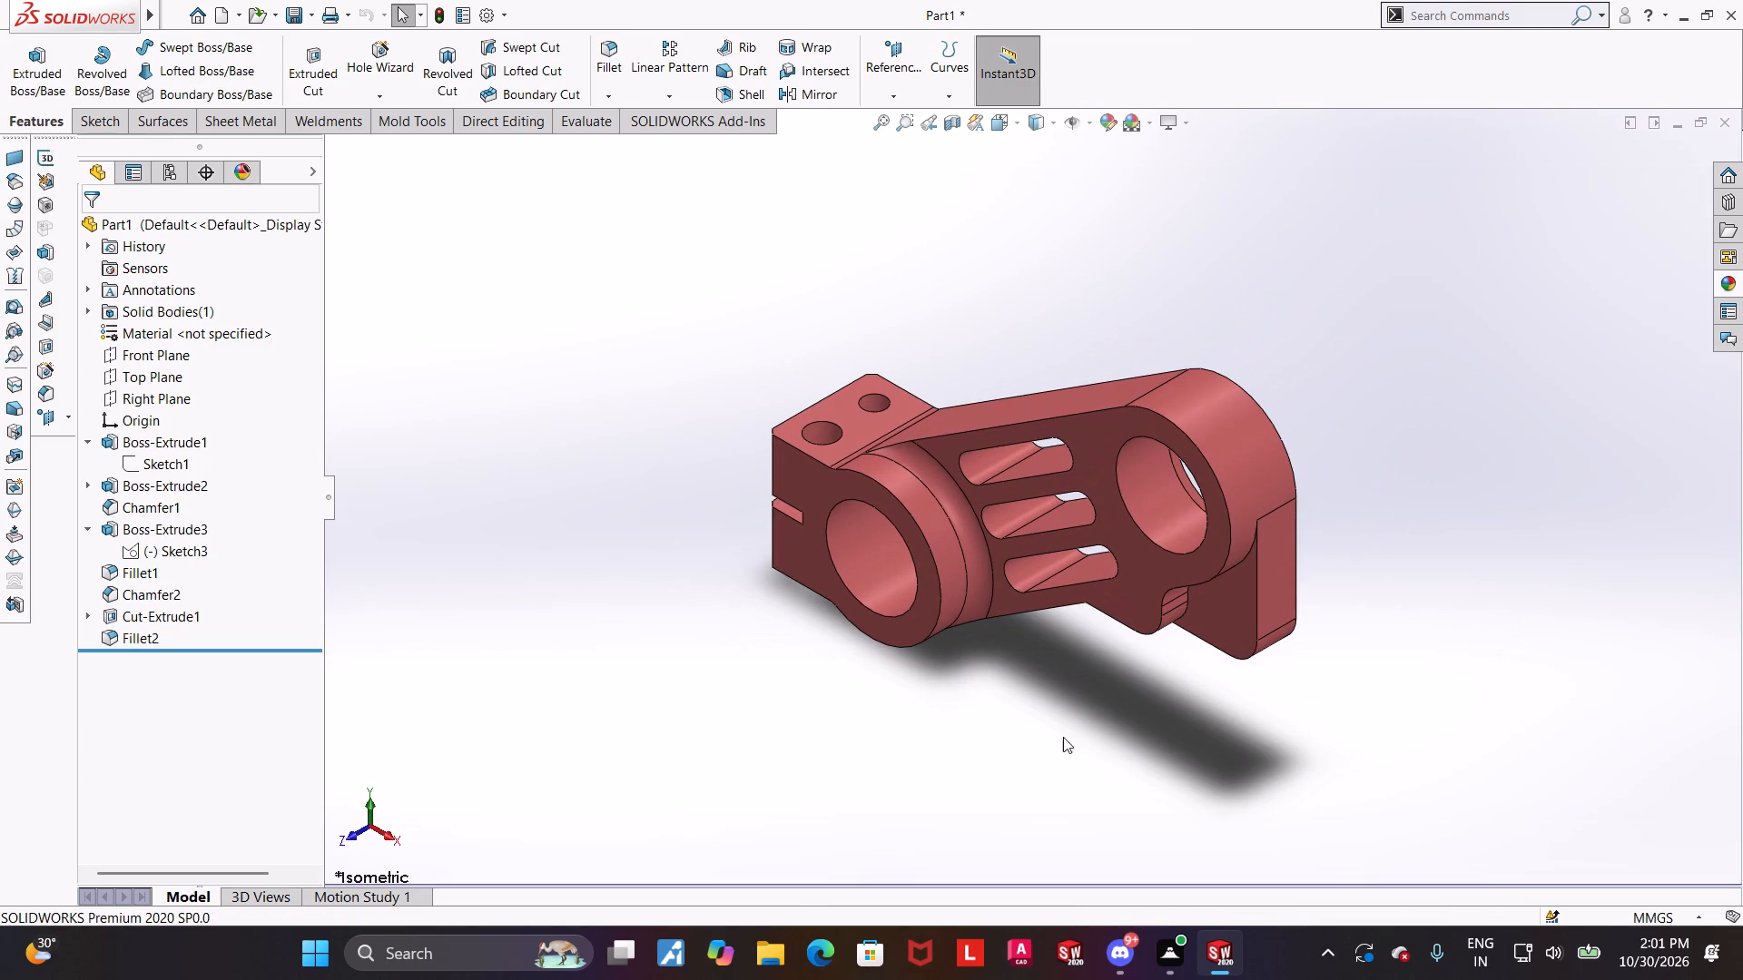
{"action": "left_click", "coordinate": [1056, 735]}
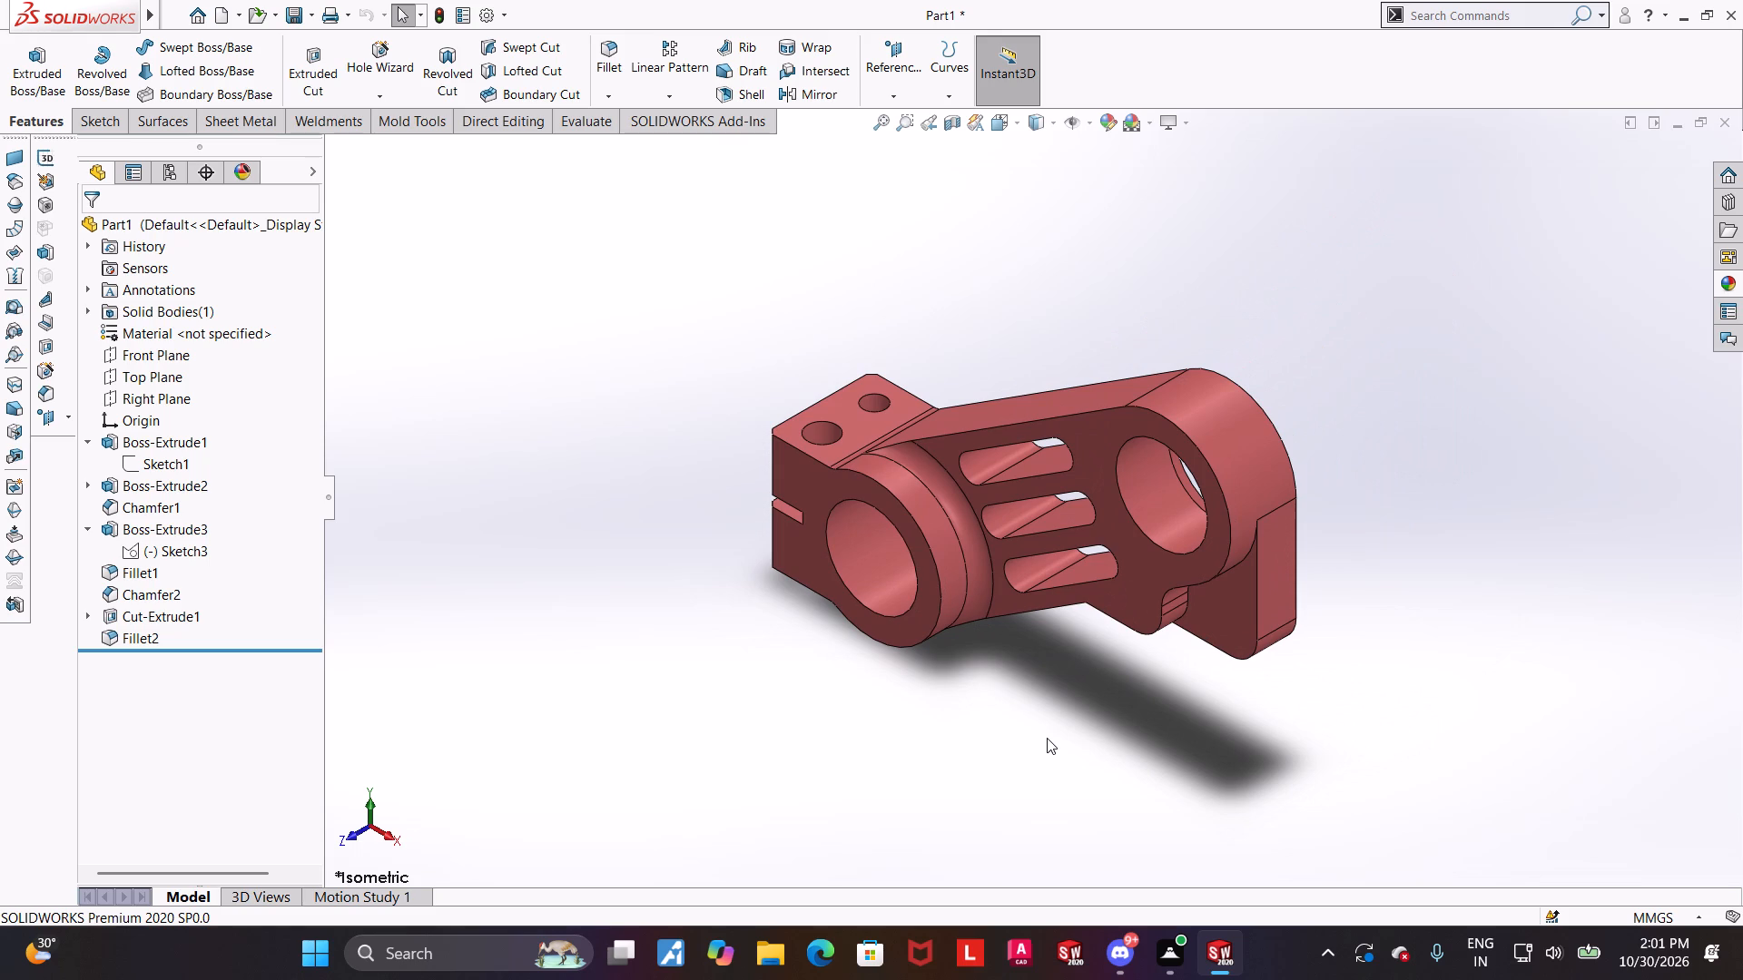
Examine the rebuilt clamp's slit, bore, bolt holes and junction with the arm from several angles.
{"action": "middle_click_drag", "start_coordinate": [879, 459], "coordinate": [908, 360]}
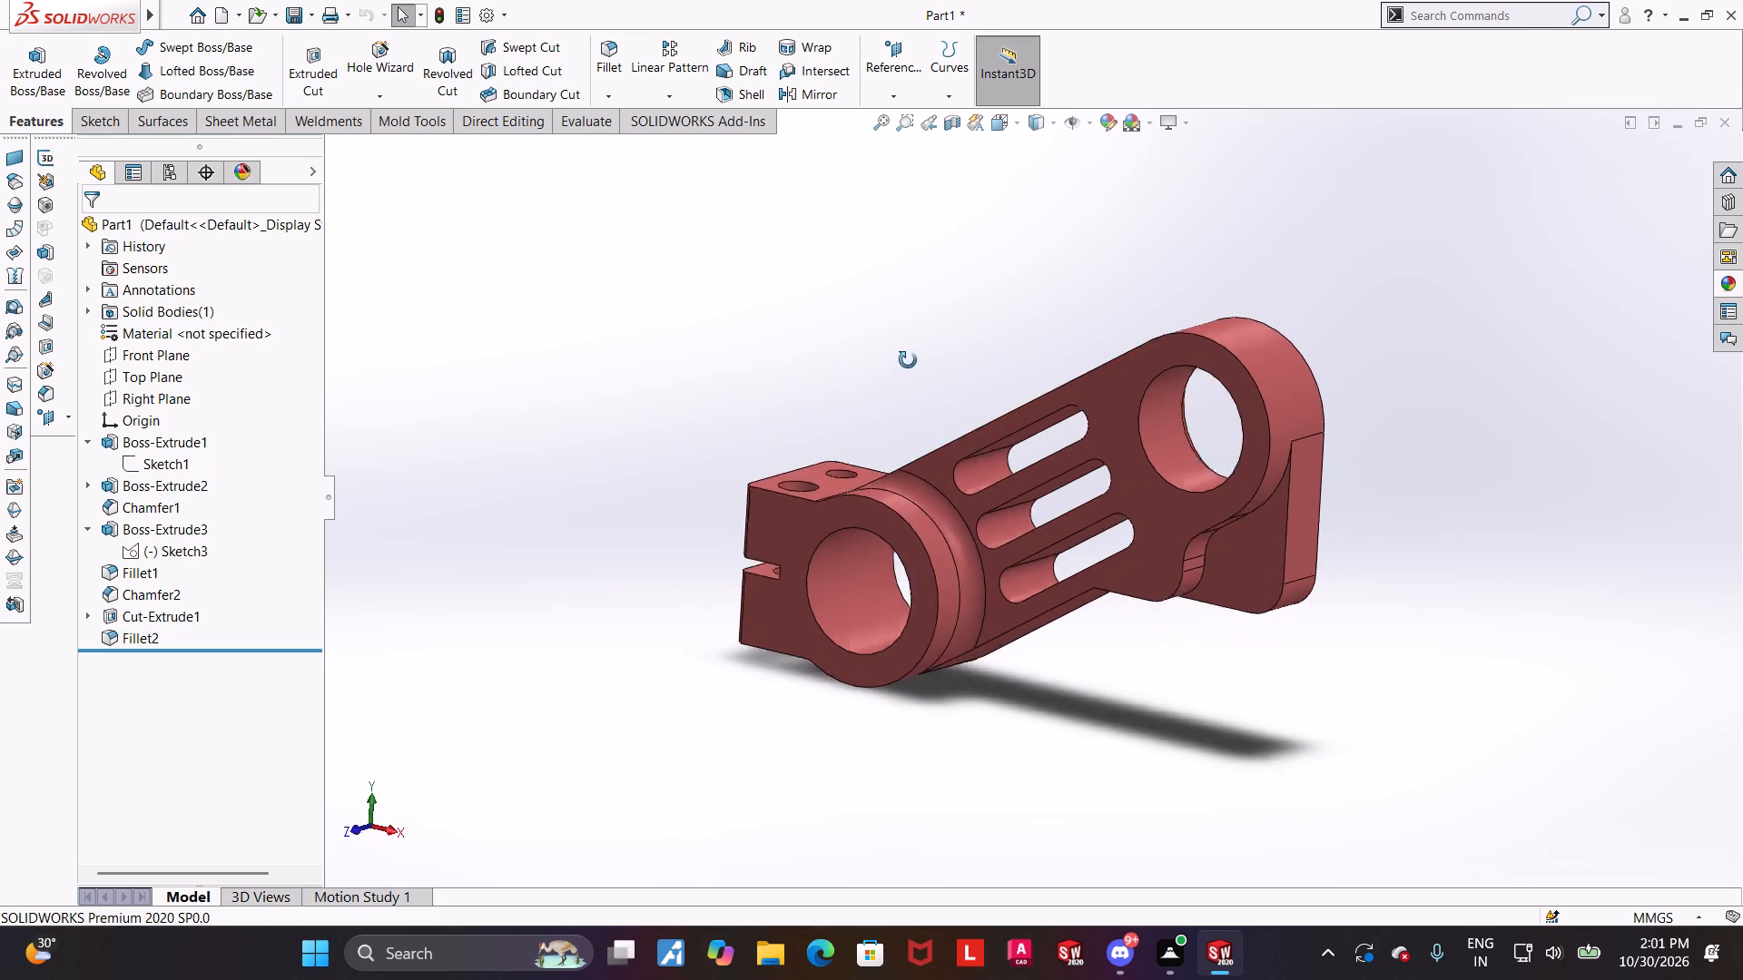
{"action": "middle_click_drag", "start_coordinate": [908, 360], "coordinate": [934, 505]}
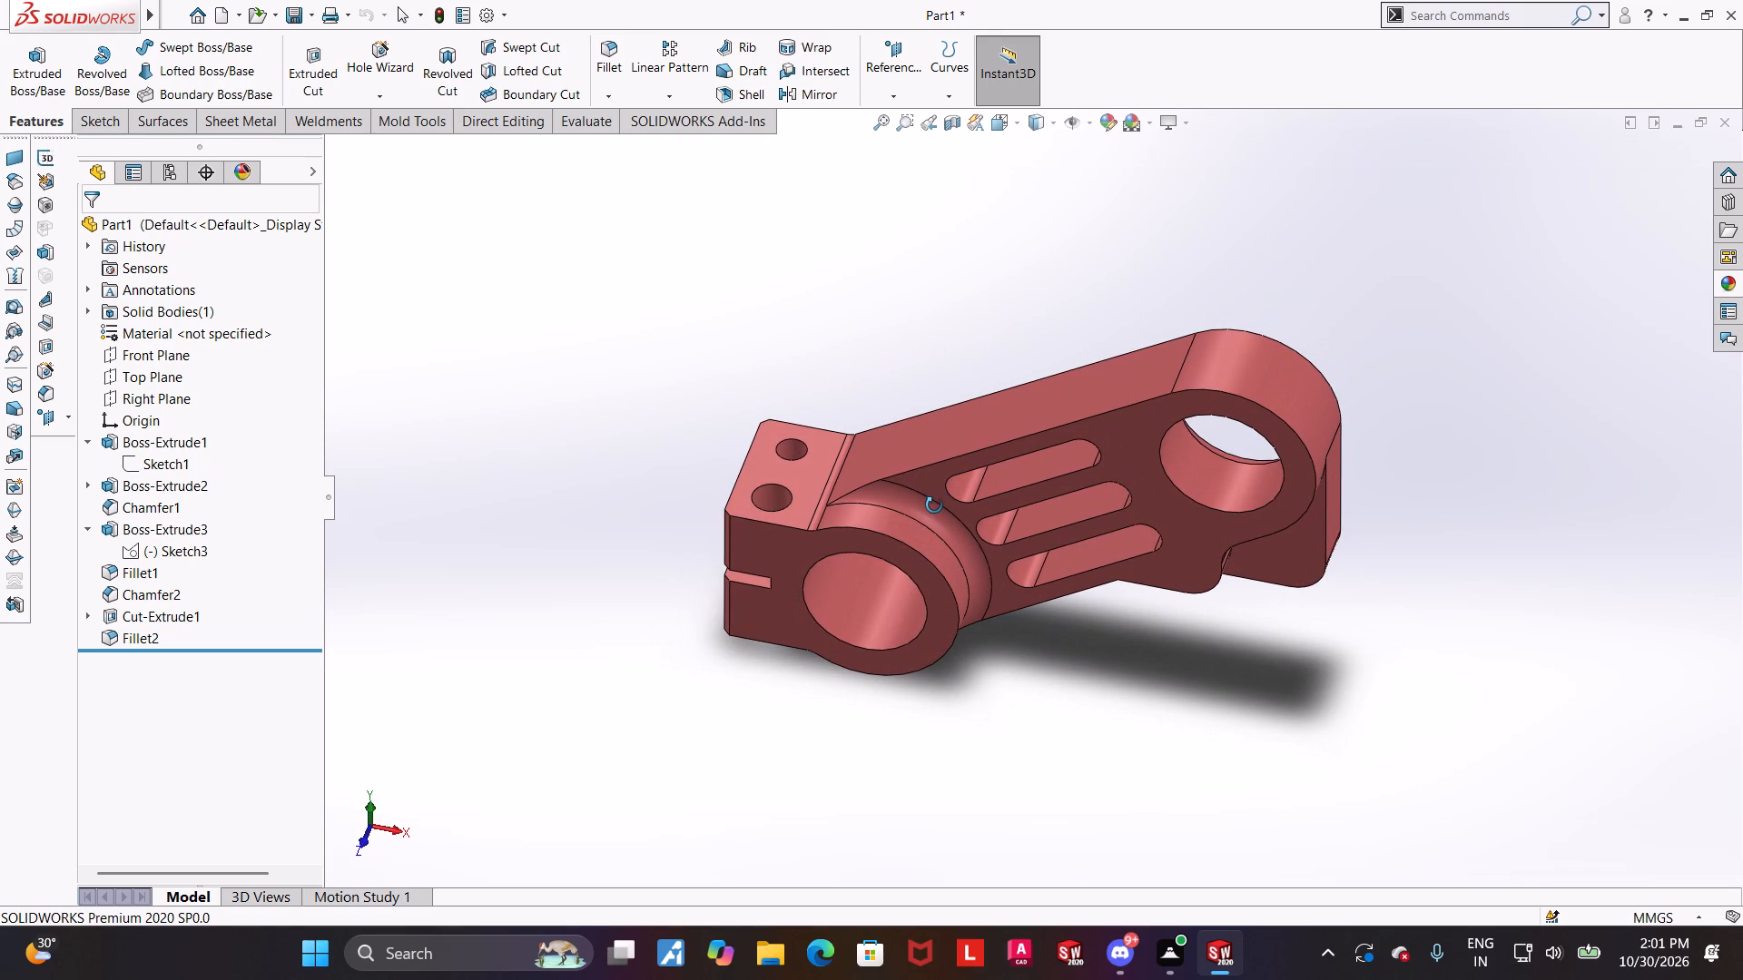
{"action": "middle_click_drag", "start_coordinate": [934, 505], "coordinate": [955, 524]}
{"action": "scroll", "coordinate": [942, 568], "scroll_direction": "up", "scroll_amount": 1}
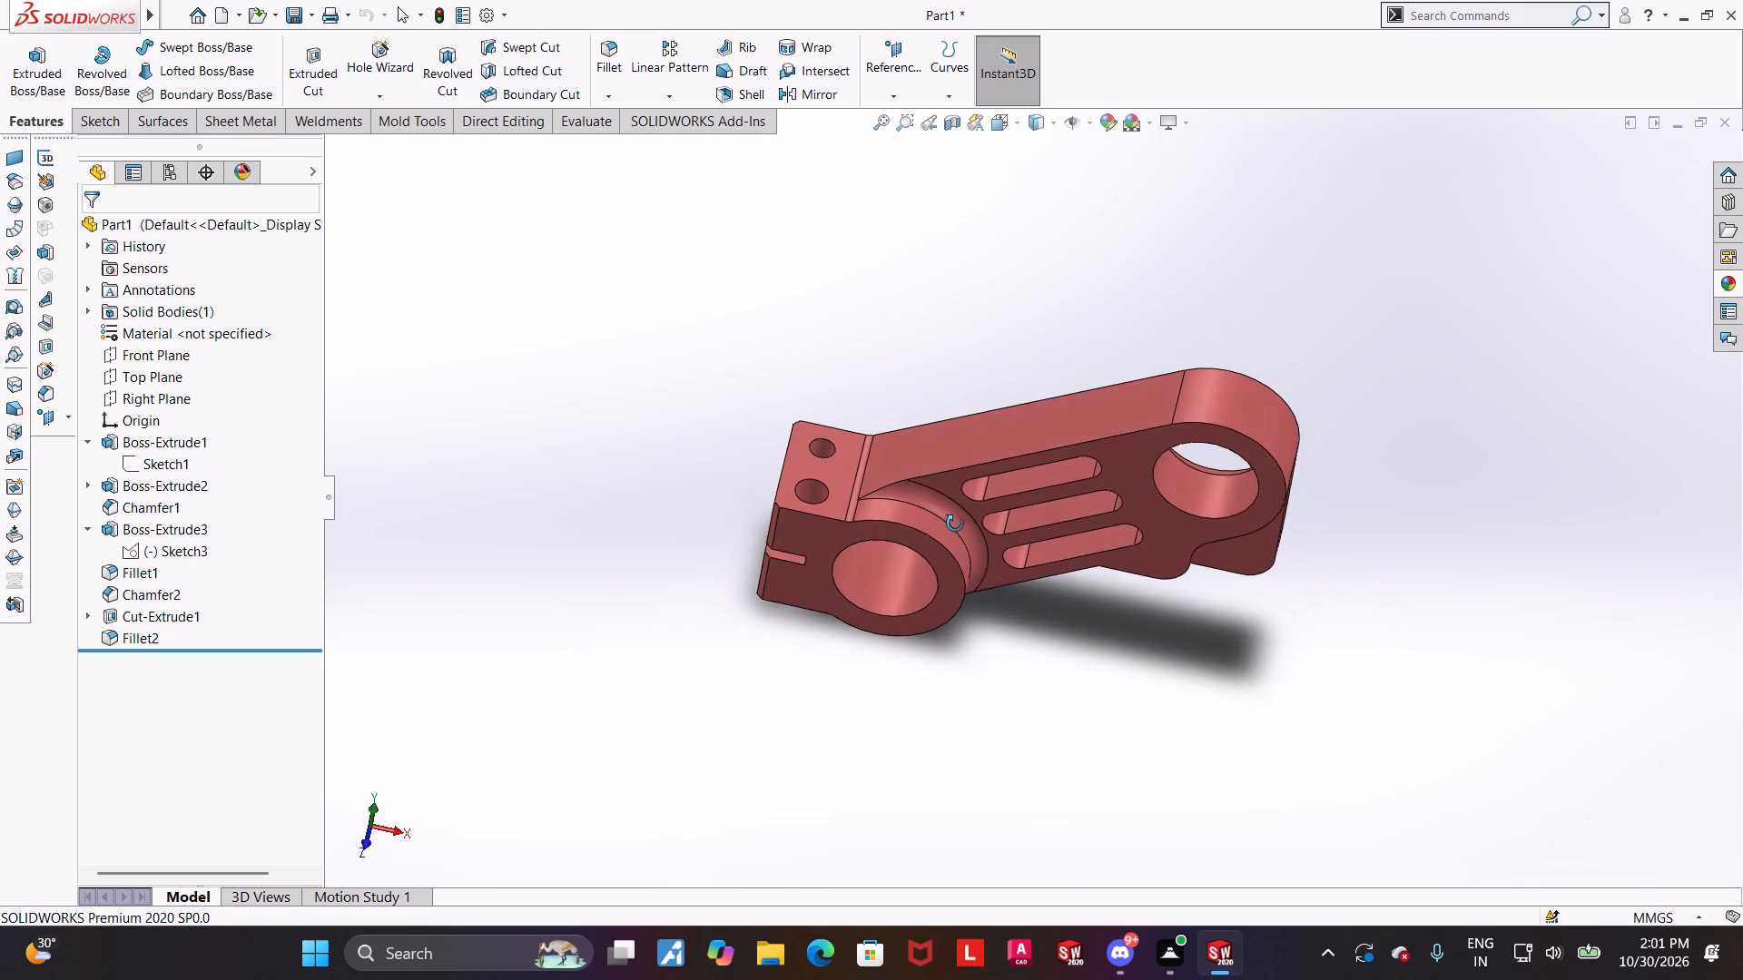
{"action": "middle_click_drag", "start_coordinate": [955, 524], "coordinate": [992, 553]}
{"action": "scroll", "coordinate": [968, 484], "scroll_direction": "down", "scroll_amount": 3}
{"action": "middle_click_drag", "start_coordinate": [1000, 418], "coordinate": [992, 484]}
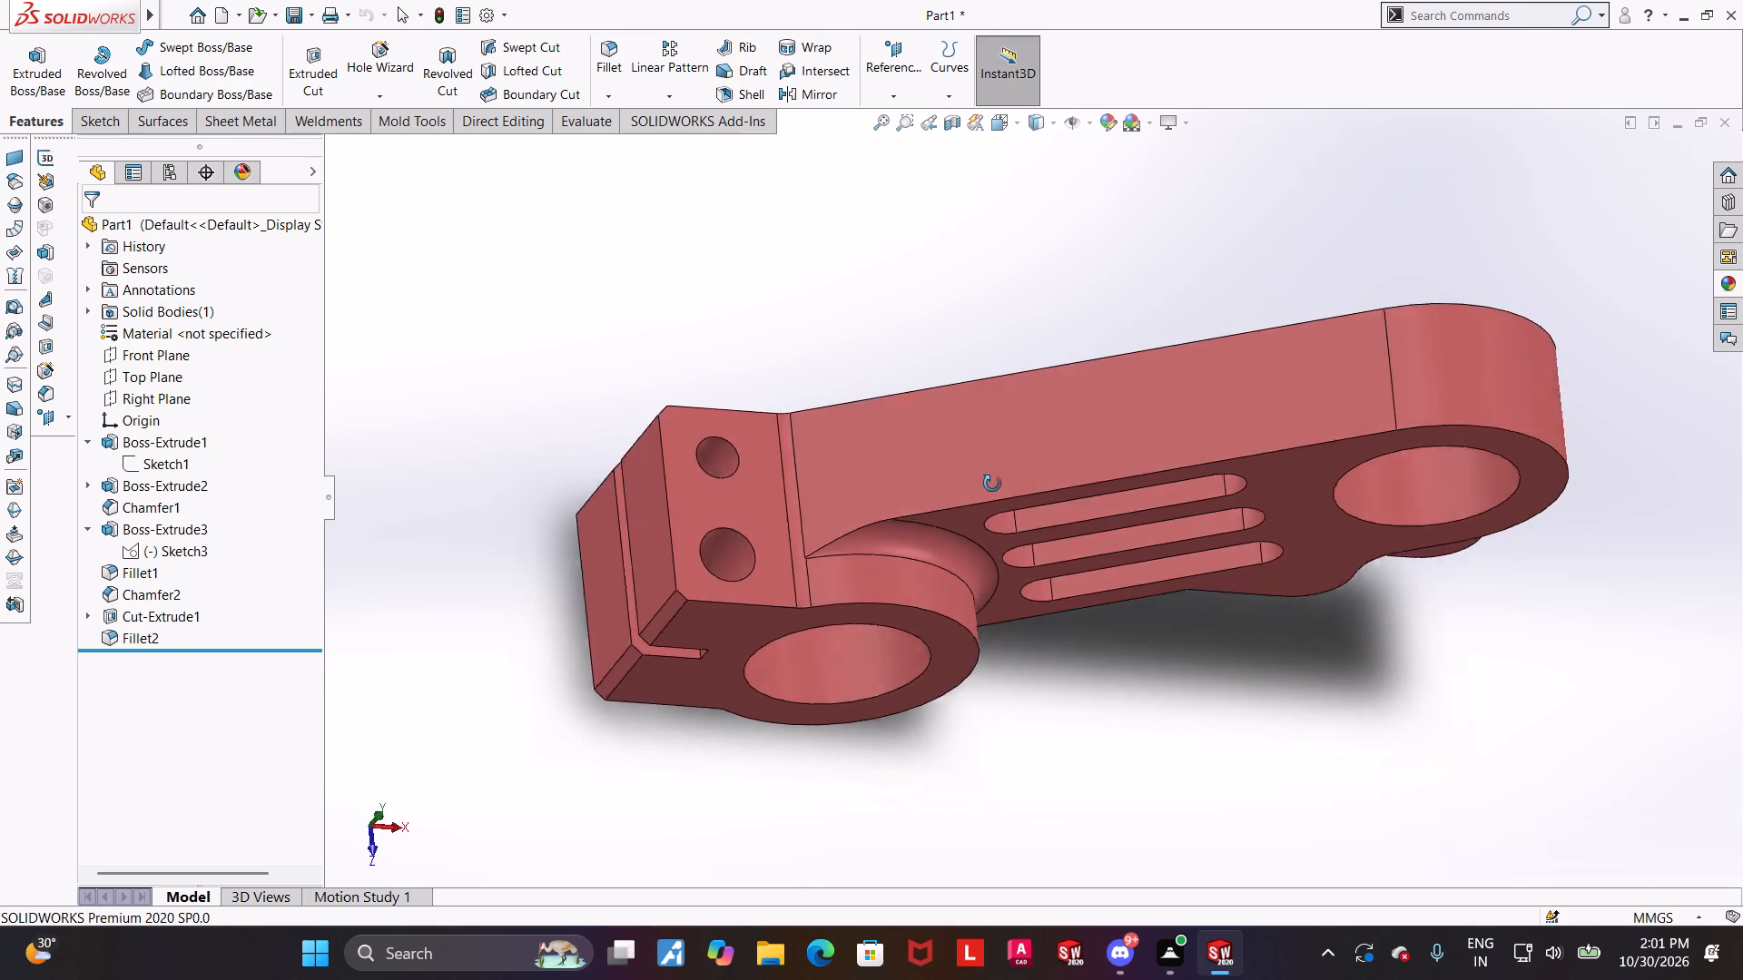
{"action": "middle_click_drag", "start_coordinate": [992, 484], "coordinate": [986, 299]}
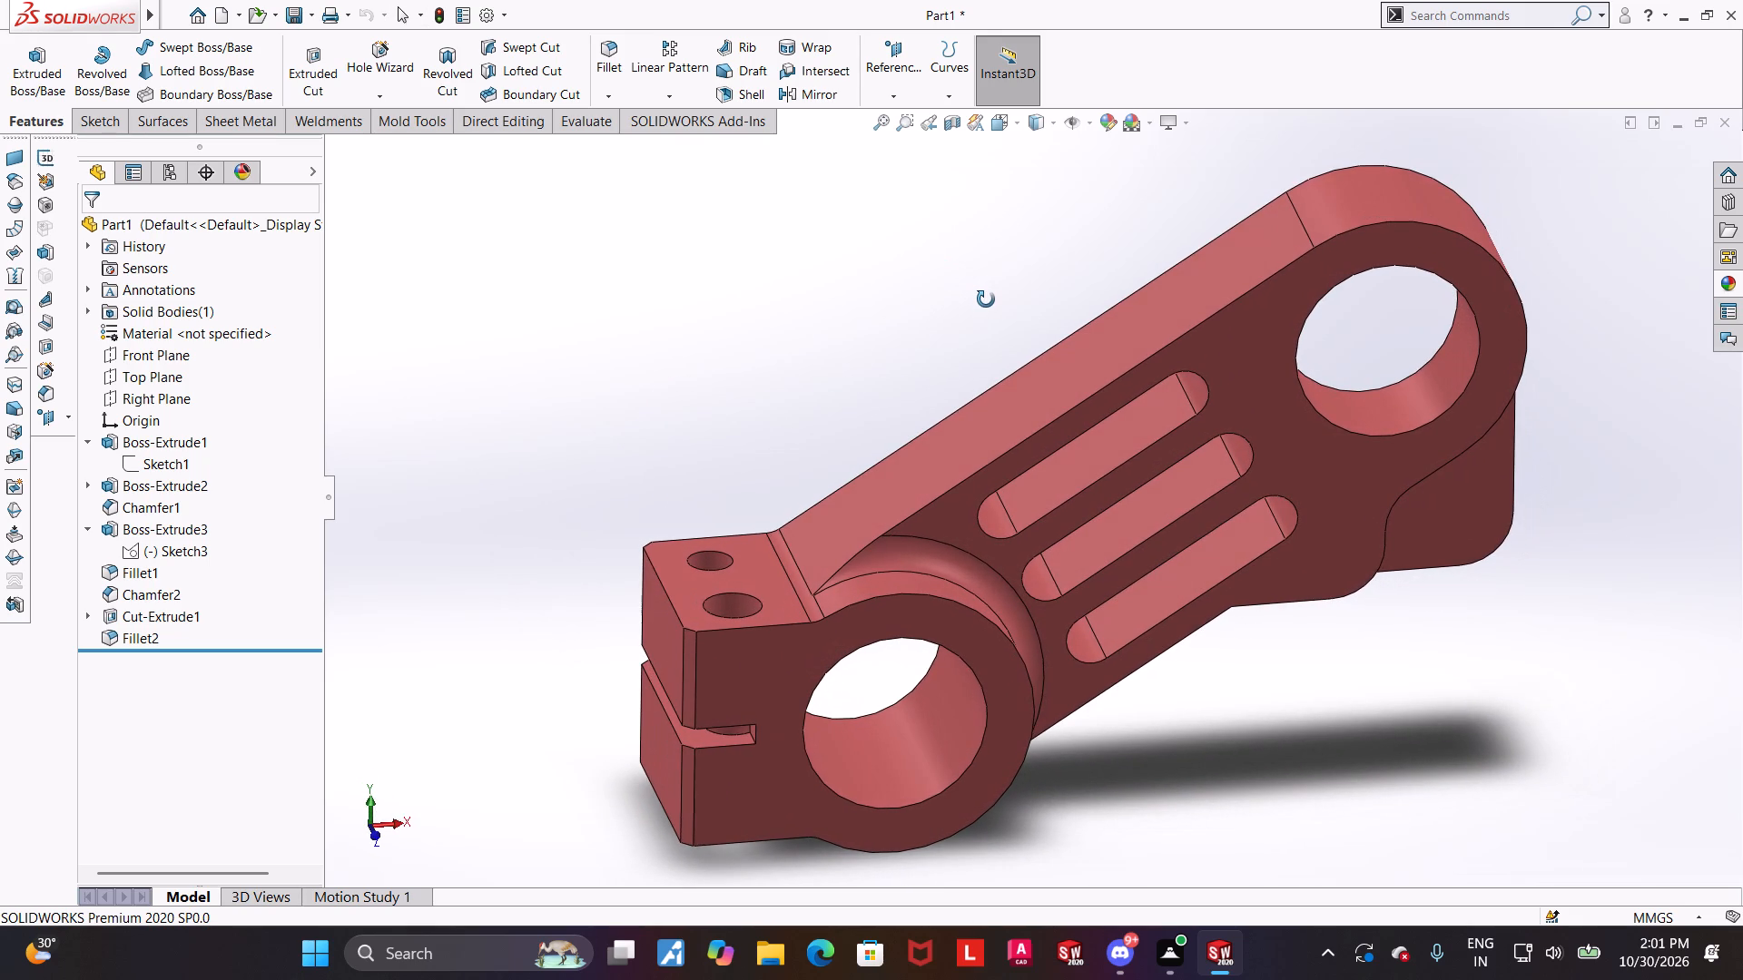
{"action": "middle_click_drag", "start_coordinate": [986, 299], "coordinate": [987, 305]}
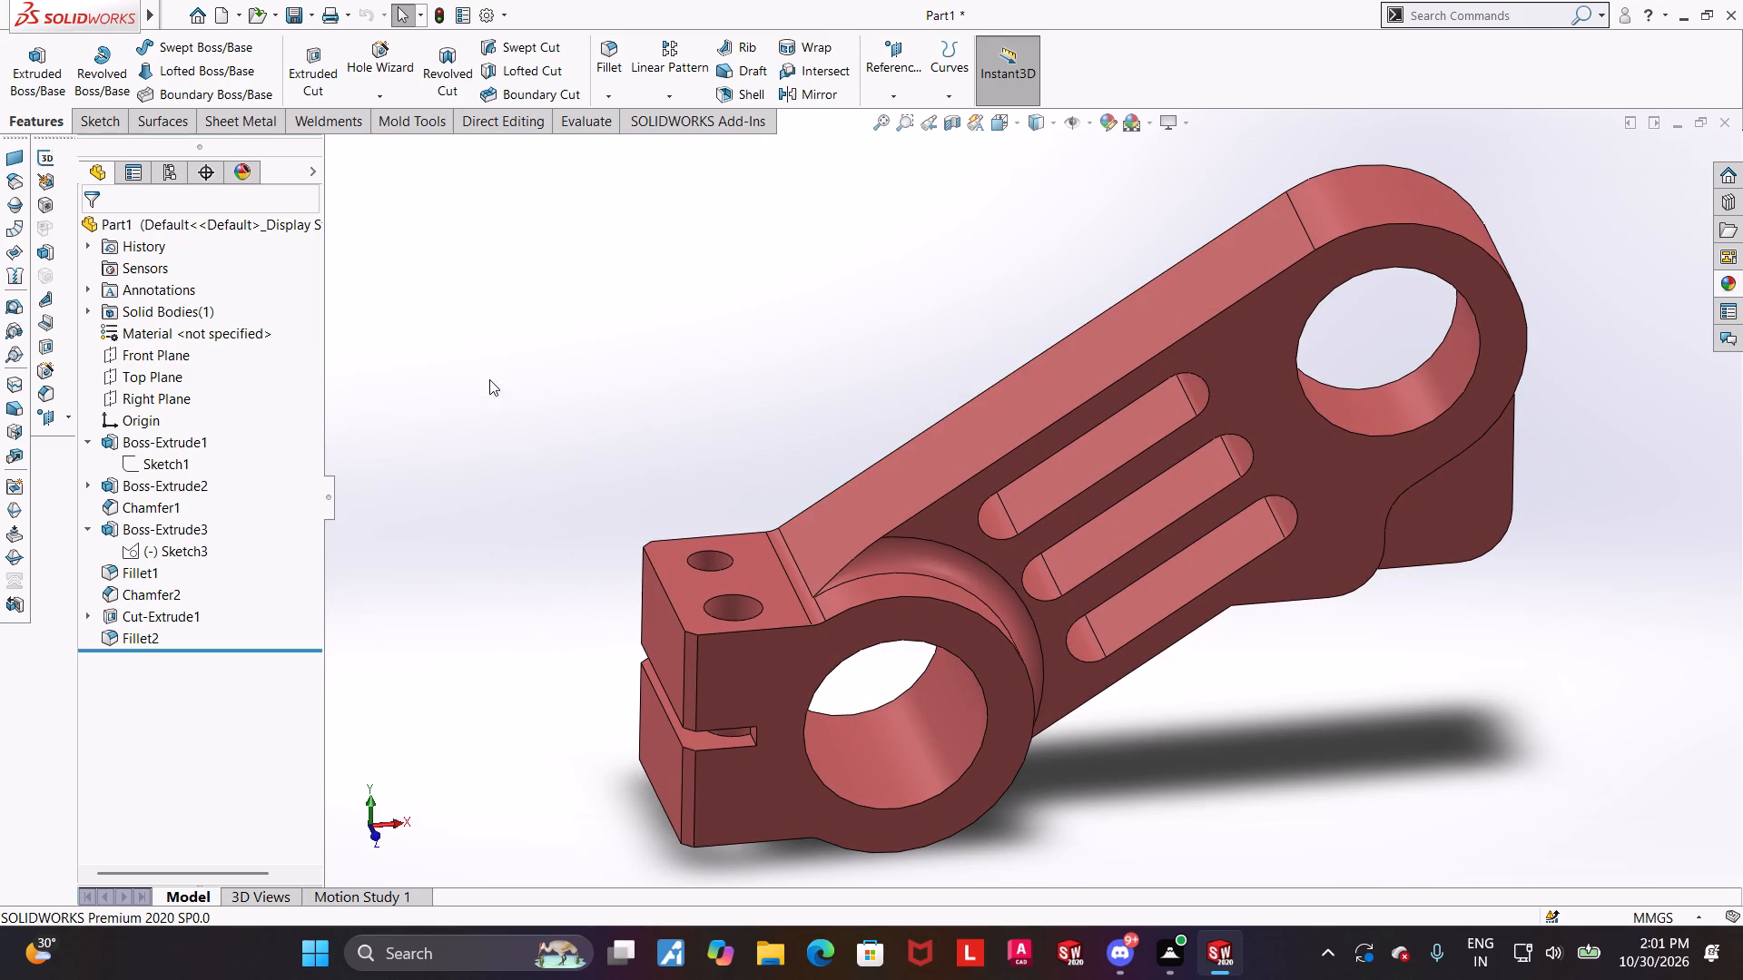
Edit Fillet2 to remove the upper edge between the clamp block and the ring from its filleted edges.
{"action": "left_click", "coordinate": [150, 638]}
{"action": "left_click", "coordinate": [168, 584]}
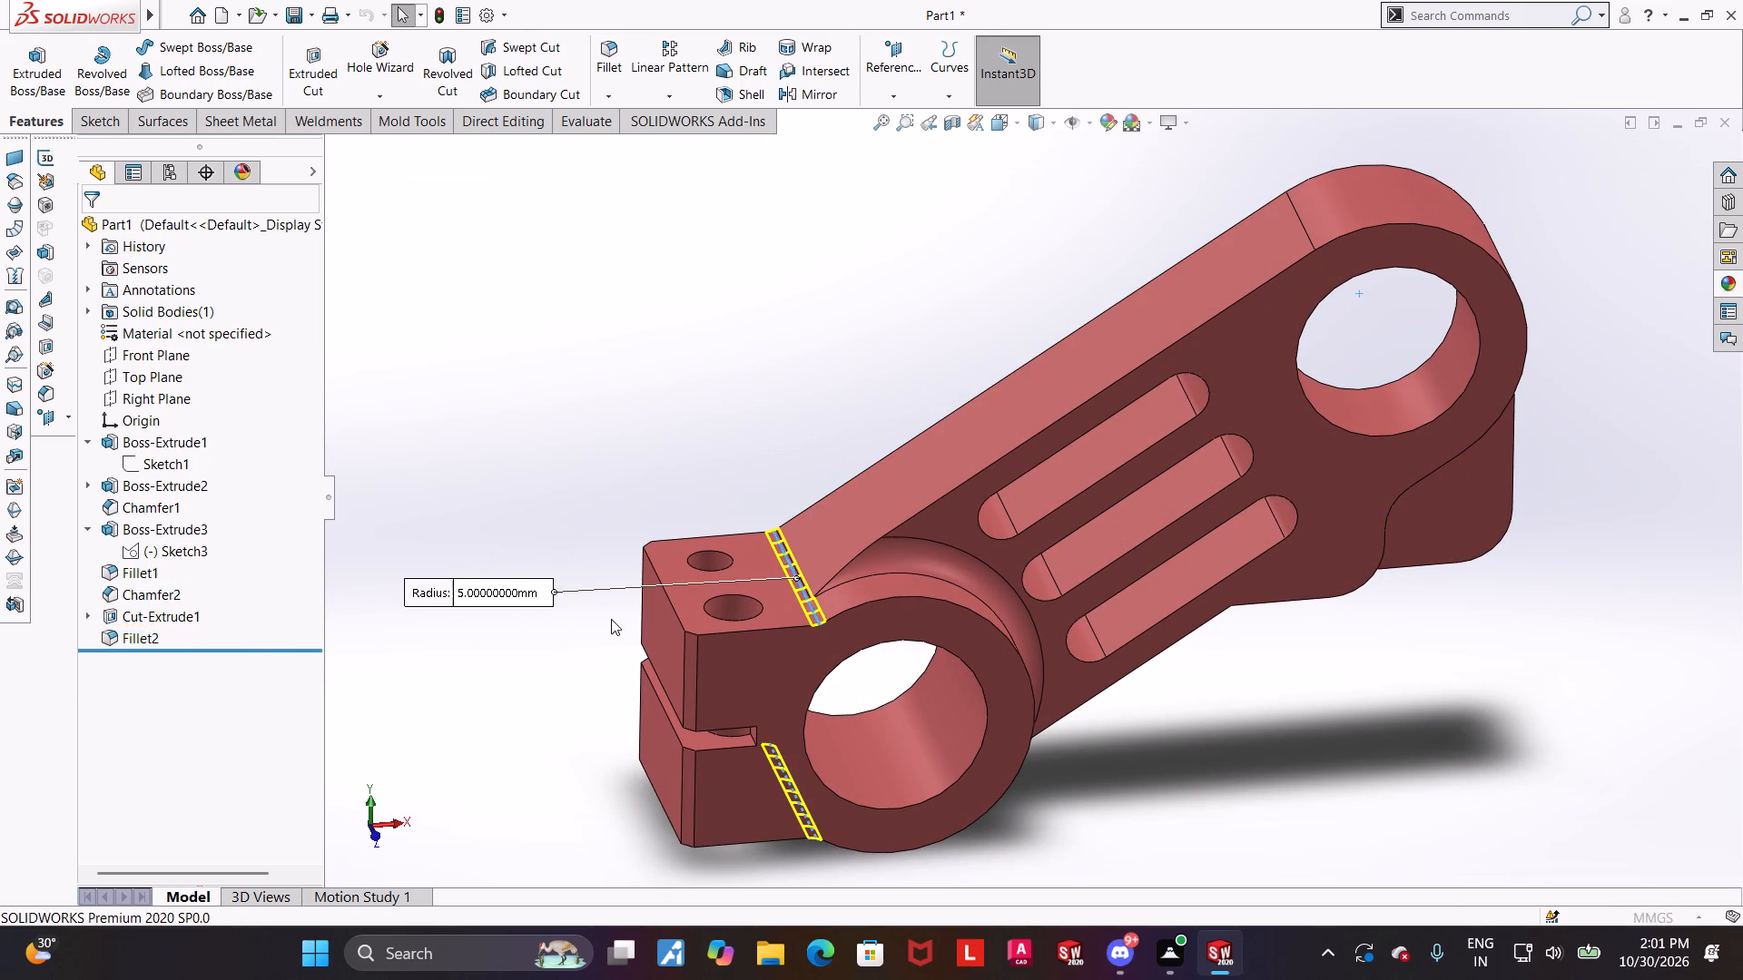
{"action": "right_click", "coordinate": [171, 358]}
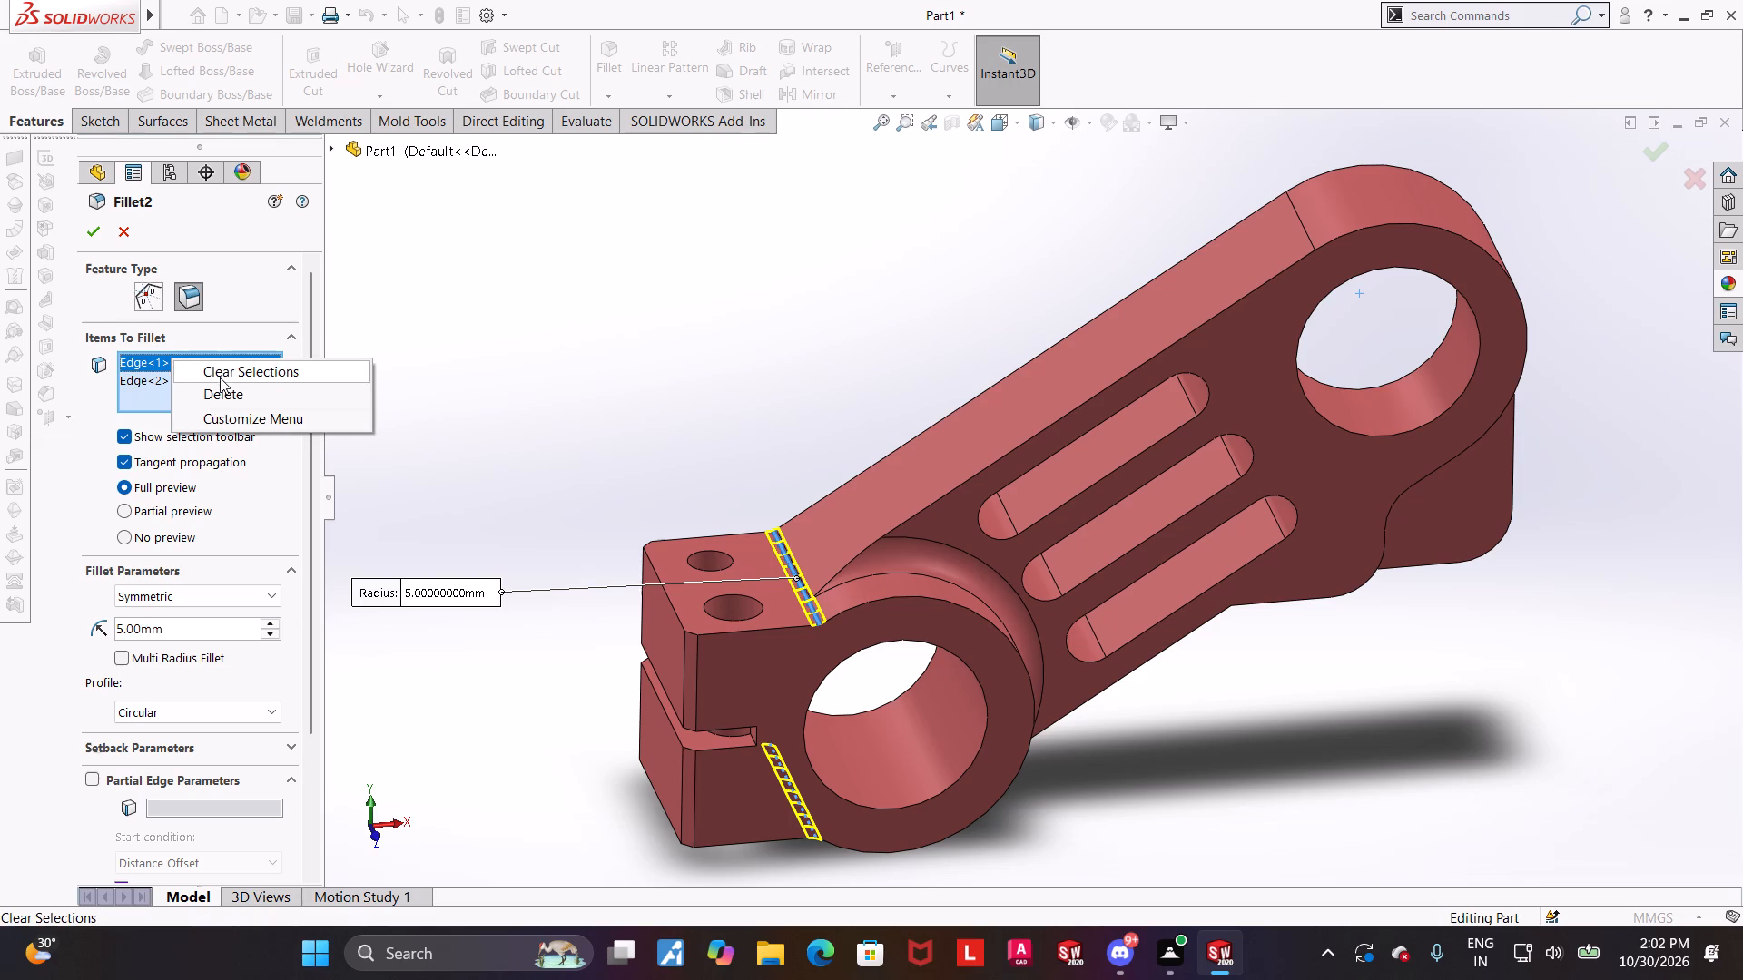
{"action": "left_click", "coordinate": [227, 402]}
{"action": "left_click", "coordinate": [89, 234]}
{"action": "left_click", "coordinate": [601, 290]}
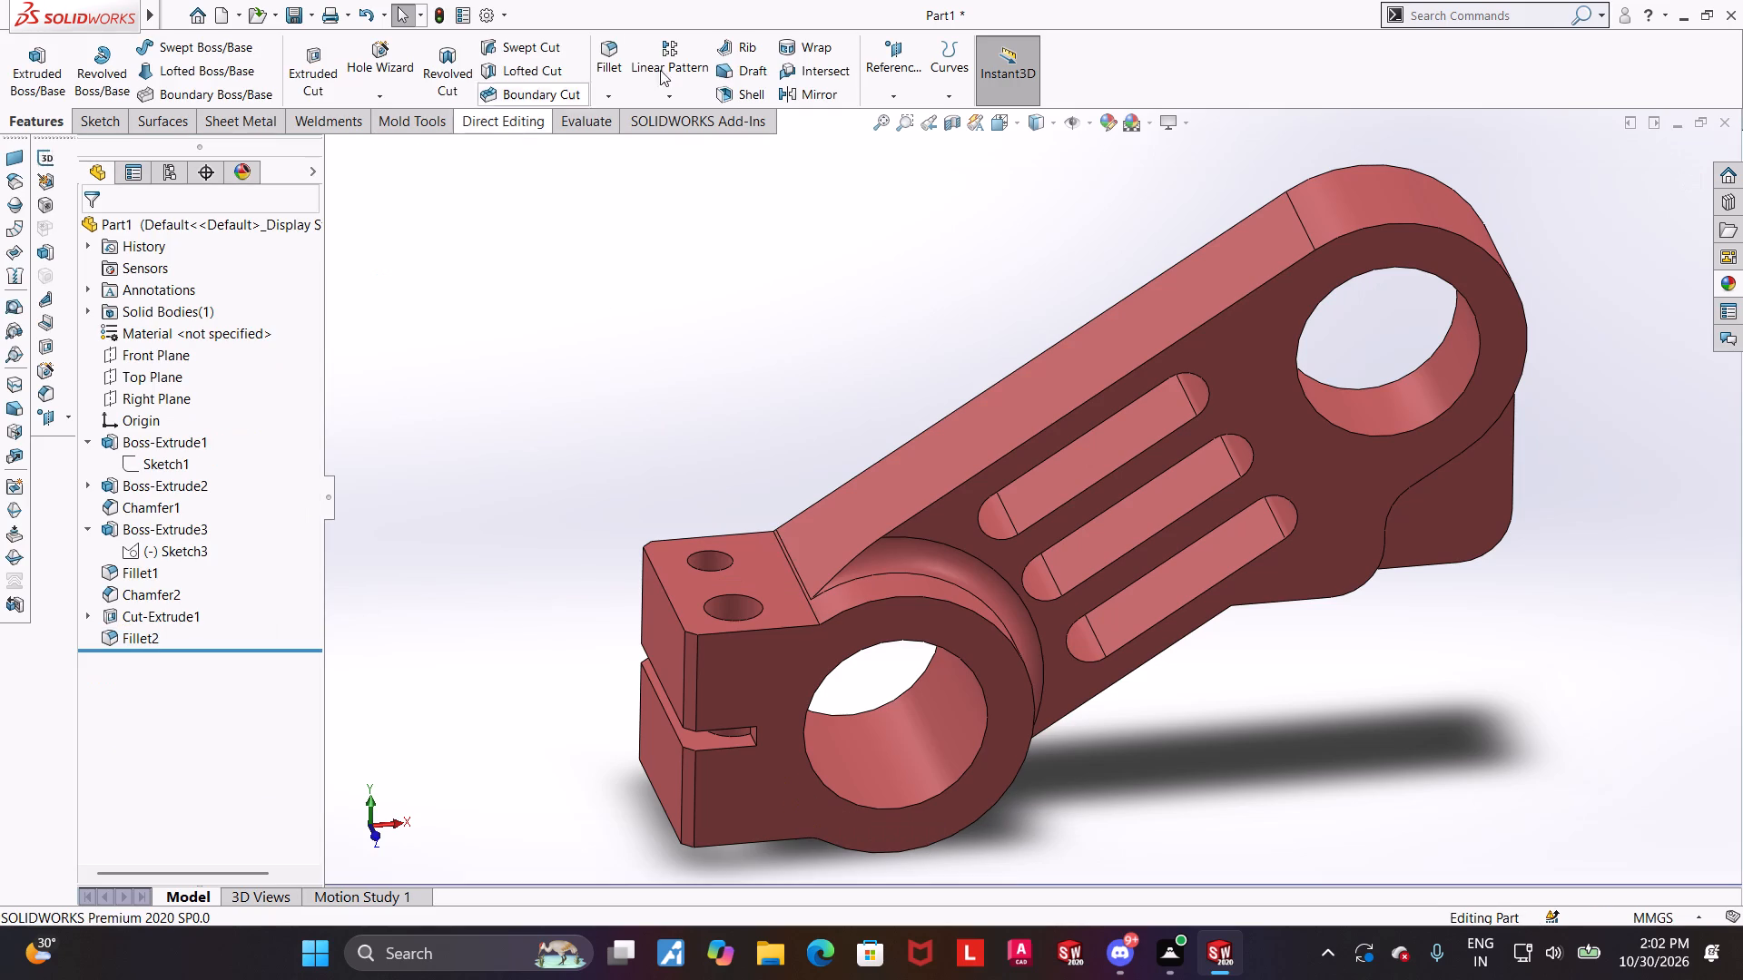
Fillet the upper edge where the clamp block meets the ring and arm with a 10 mm radius.
{"action": "left_click", "coordinate": [591, 67]}
{"action": "left_click", "coordinate": [600, 68]}
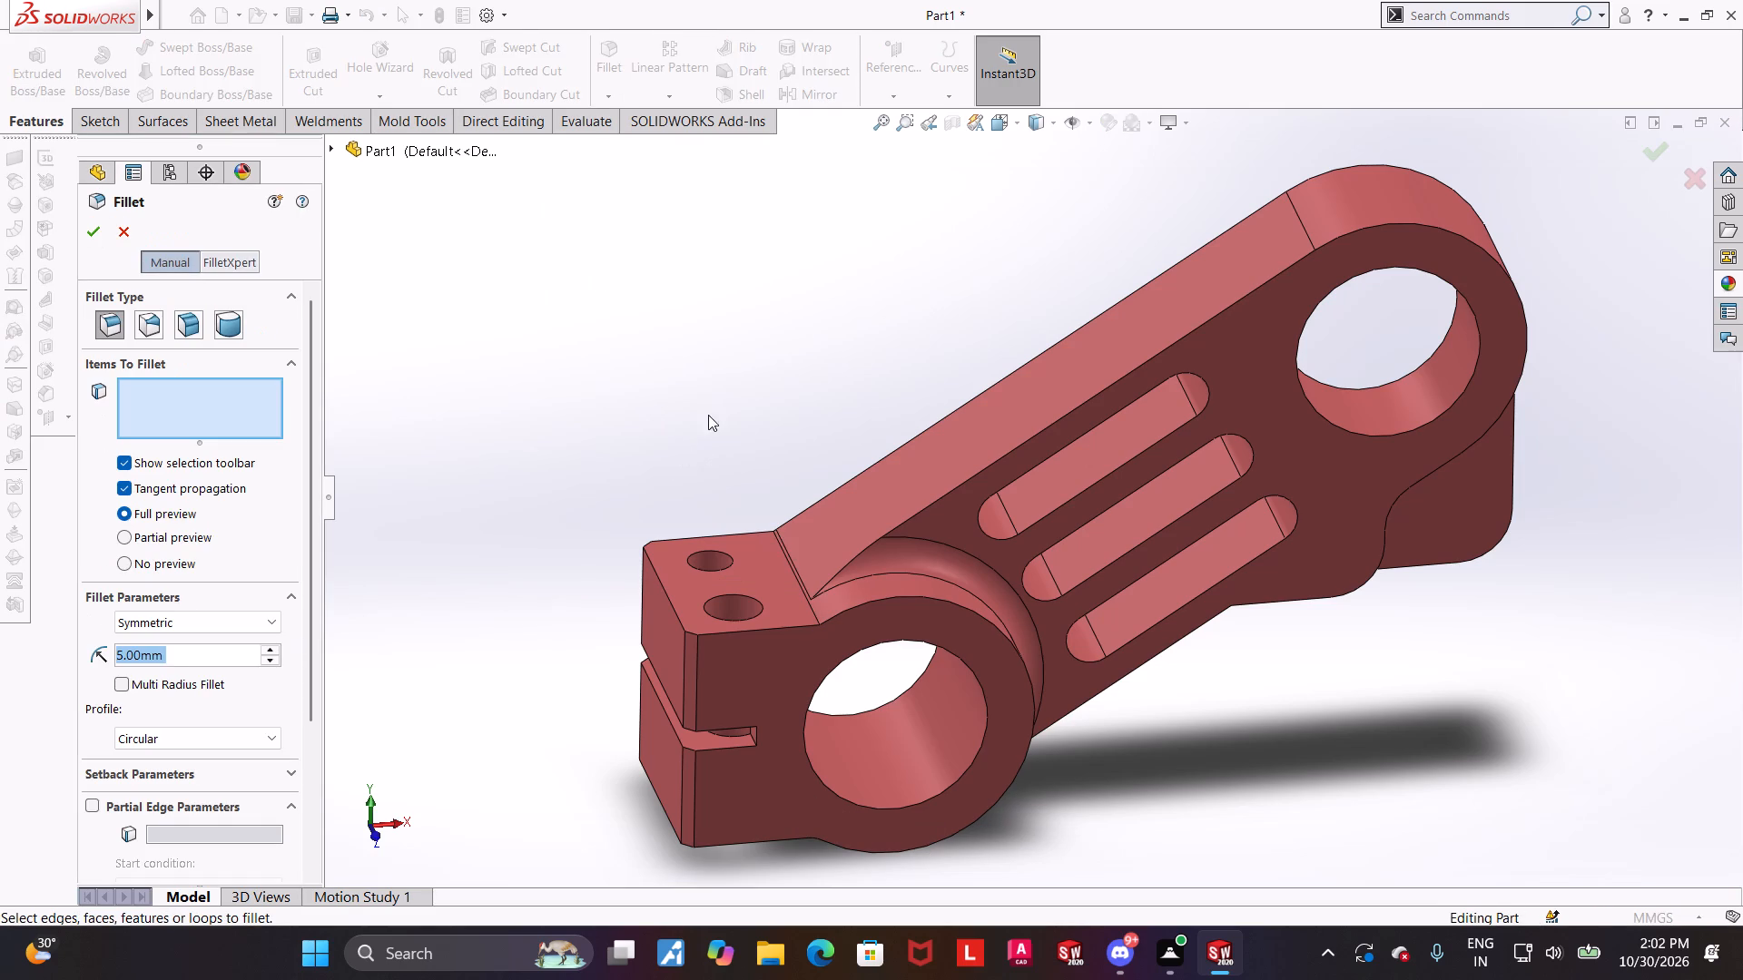
{"action": "middle_click_drag", "start_coordinate": [708, 415], "coordinate": [706, 466]}
{"action": "left_click", "coordinate": [796, 589]}
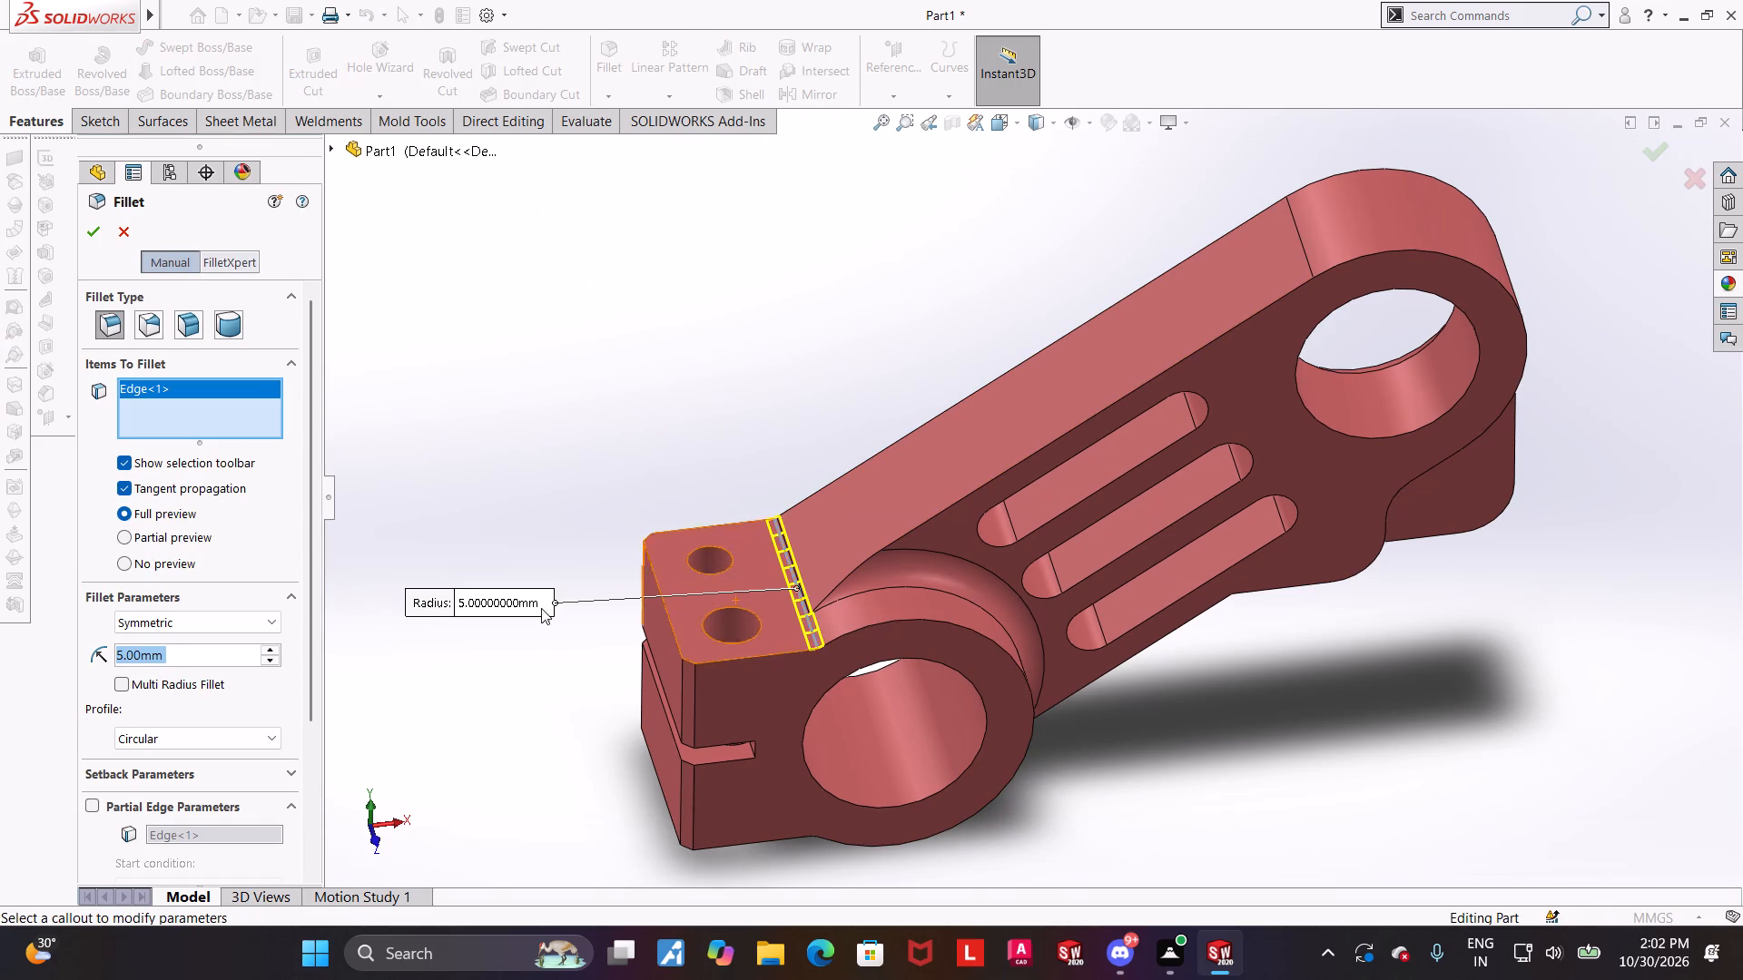
{"action": "type", "text": "50"}
{"action": "key", "text": "Delete"}
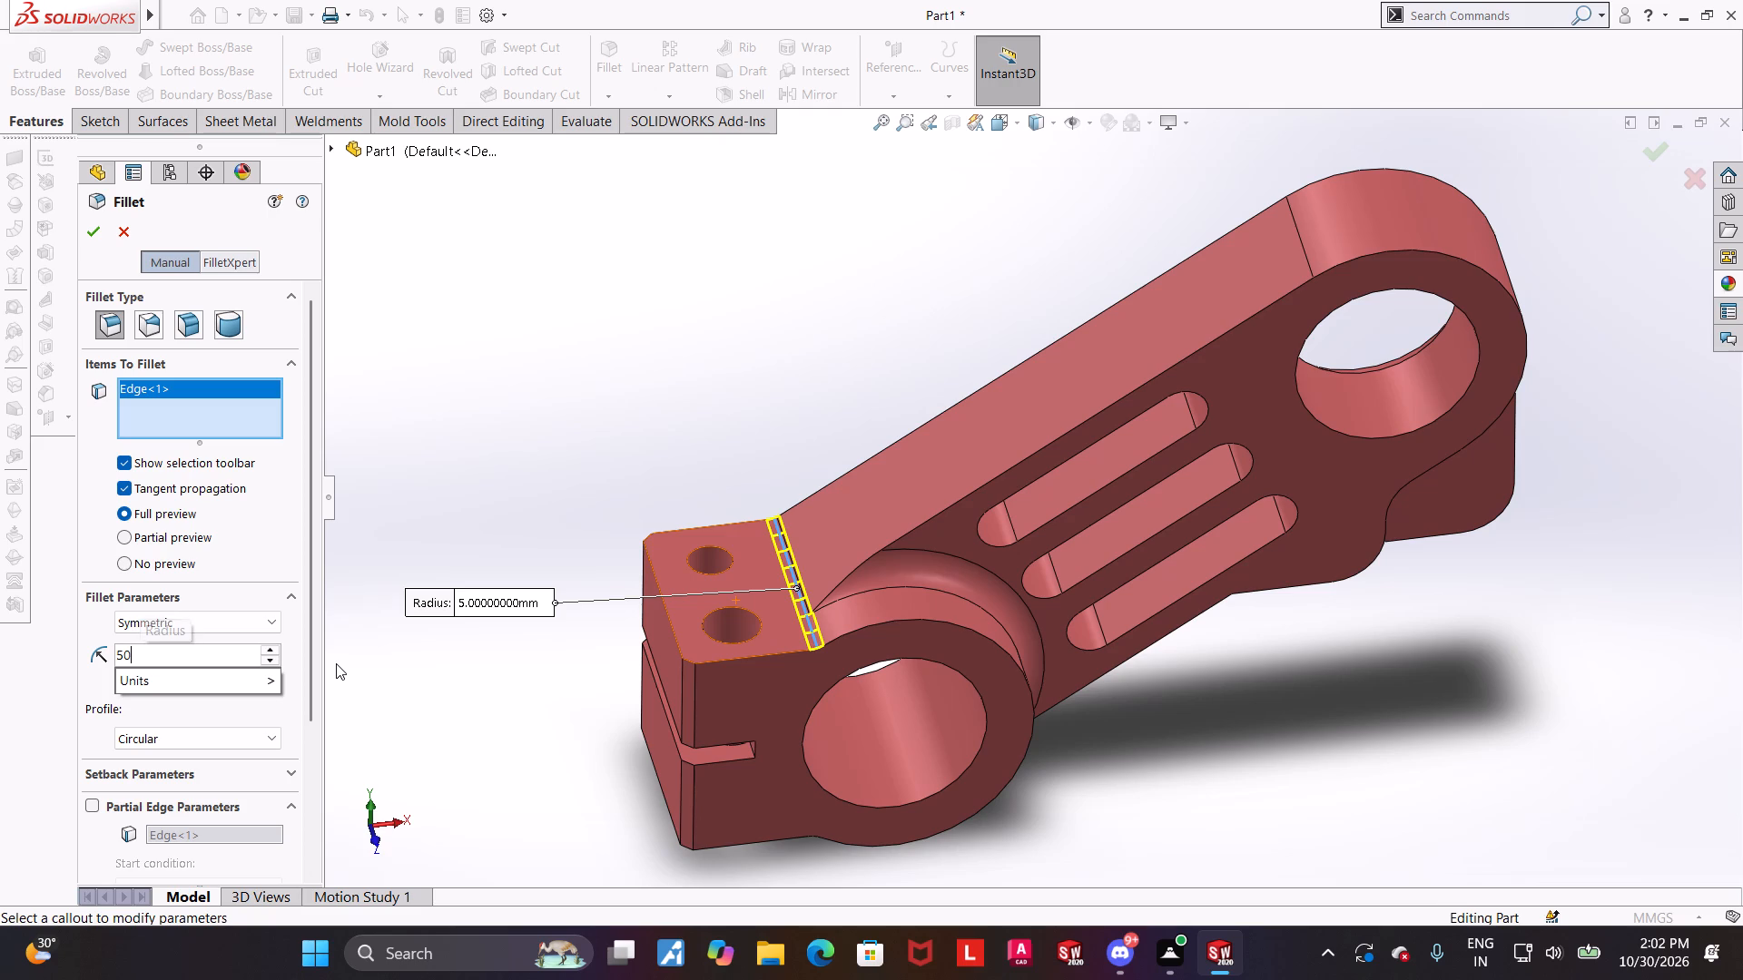
{"action": "key", "text": "Return"}
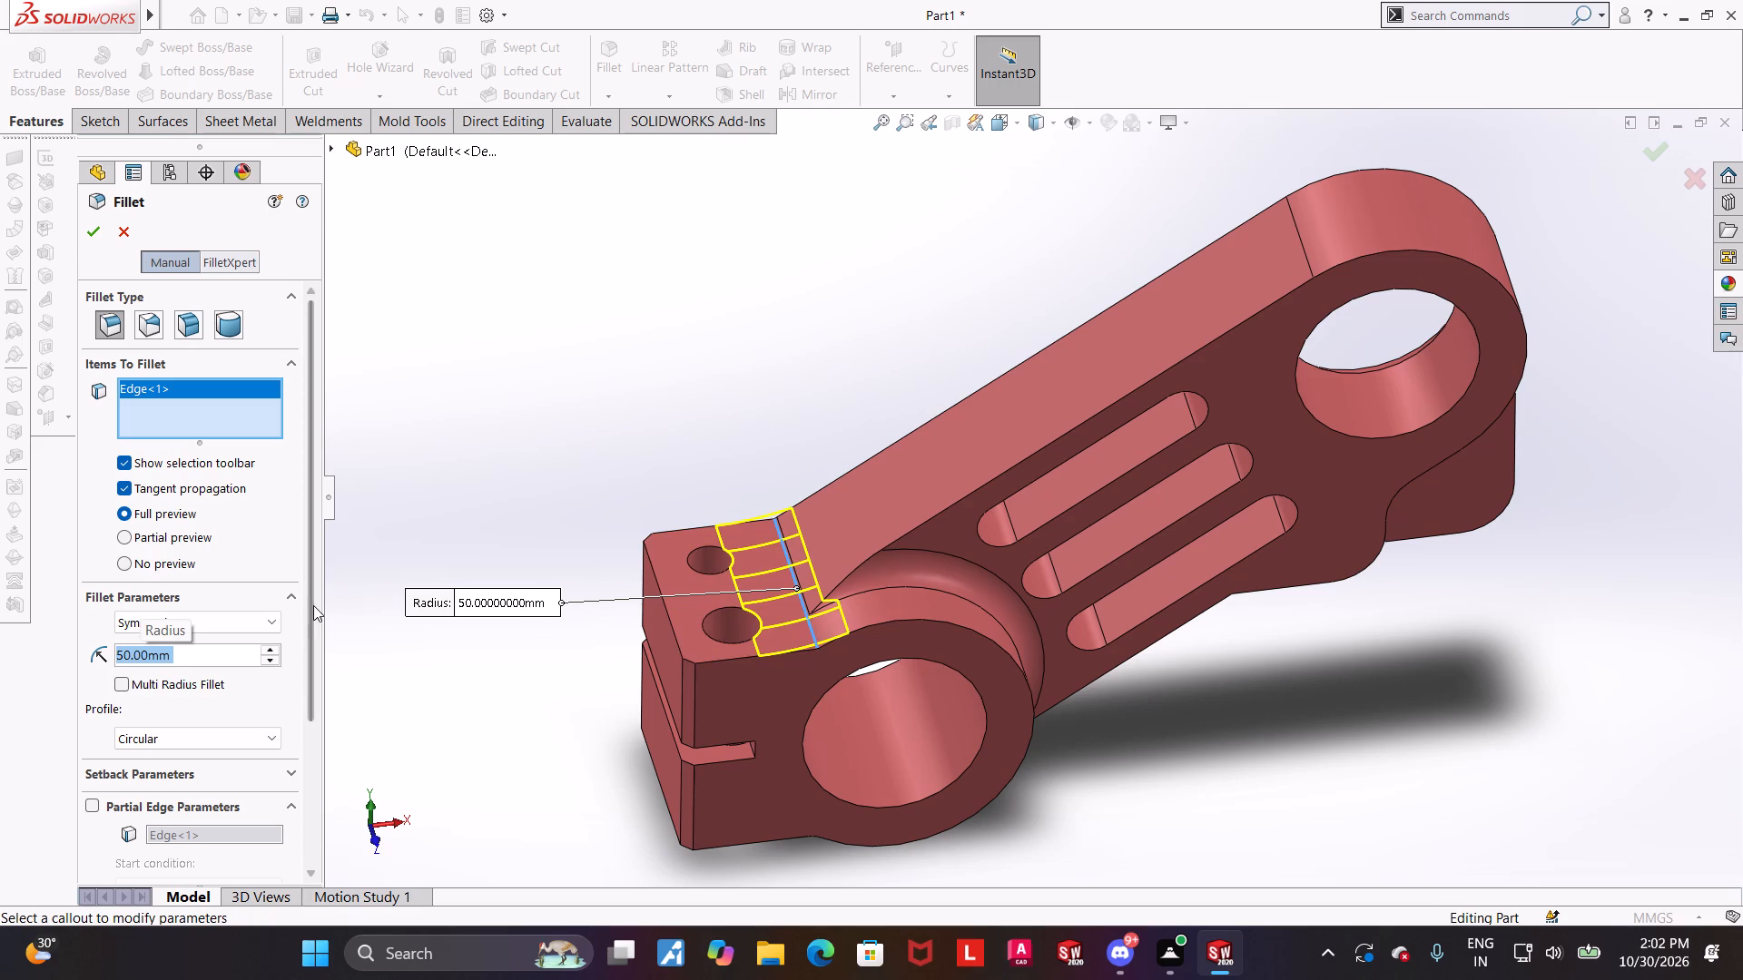
{"action": "type", "text": "10"}
{"action": "key", "text": "Return"}
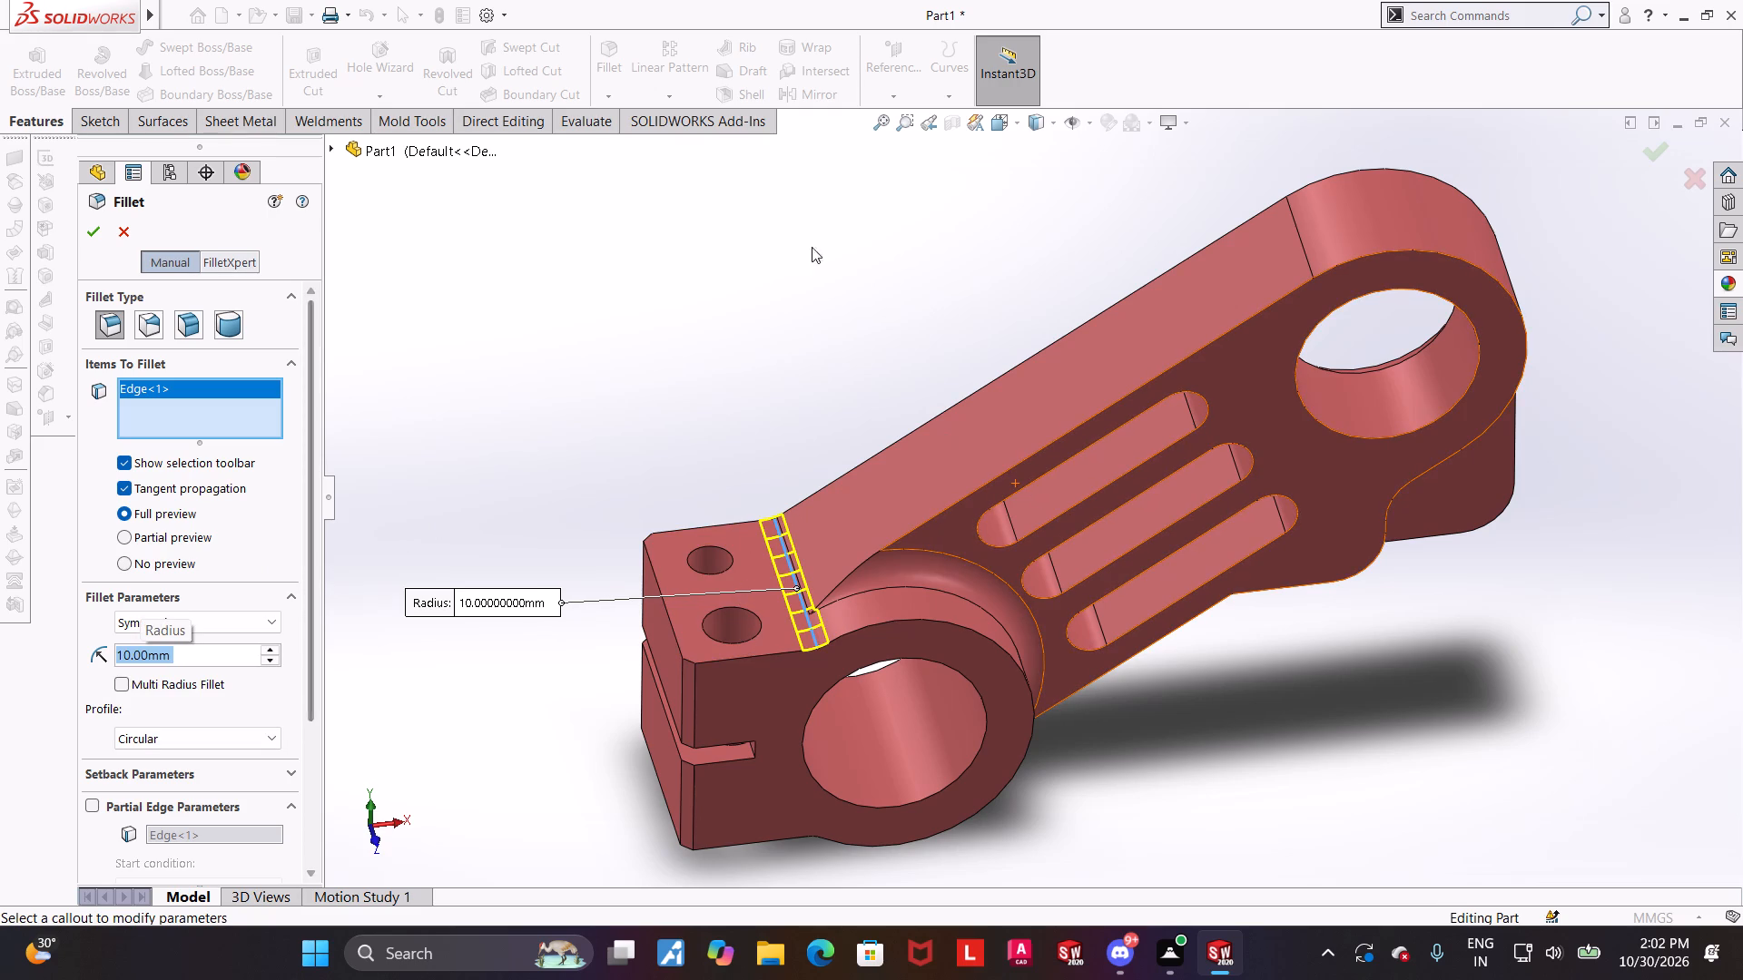
{"action": "left_click", "coordinate": [95, 235]}
{"action": "left_click", "coordinate": [716, 336]}
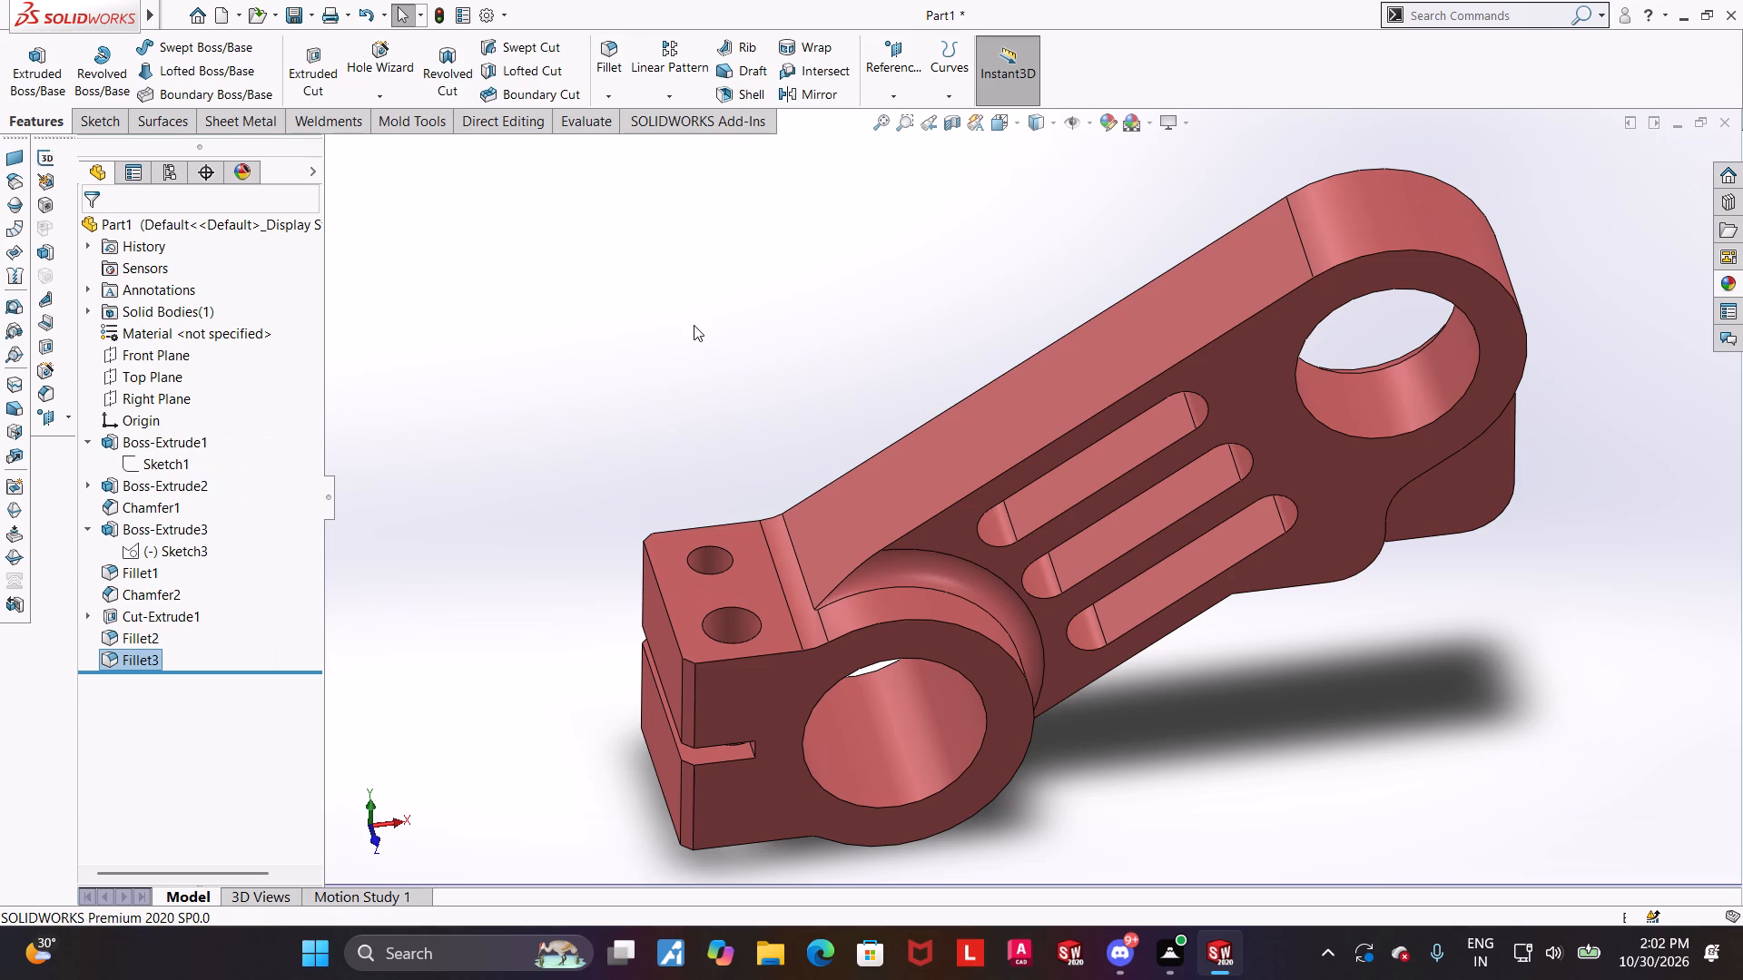
Inspect the new upper fillet on the clamp from several angles and return to the isometric view.
{"action": "middle_click_drag", "start_coordinate": [734, 481], "coordinate": [714, 482]}
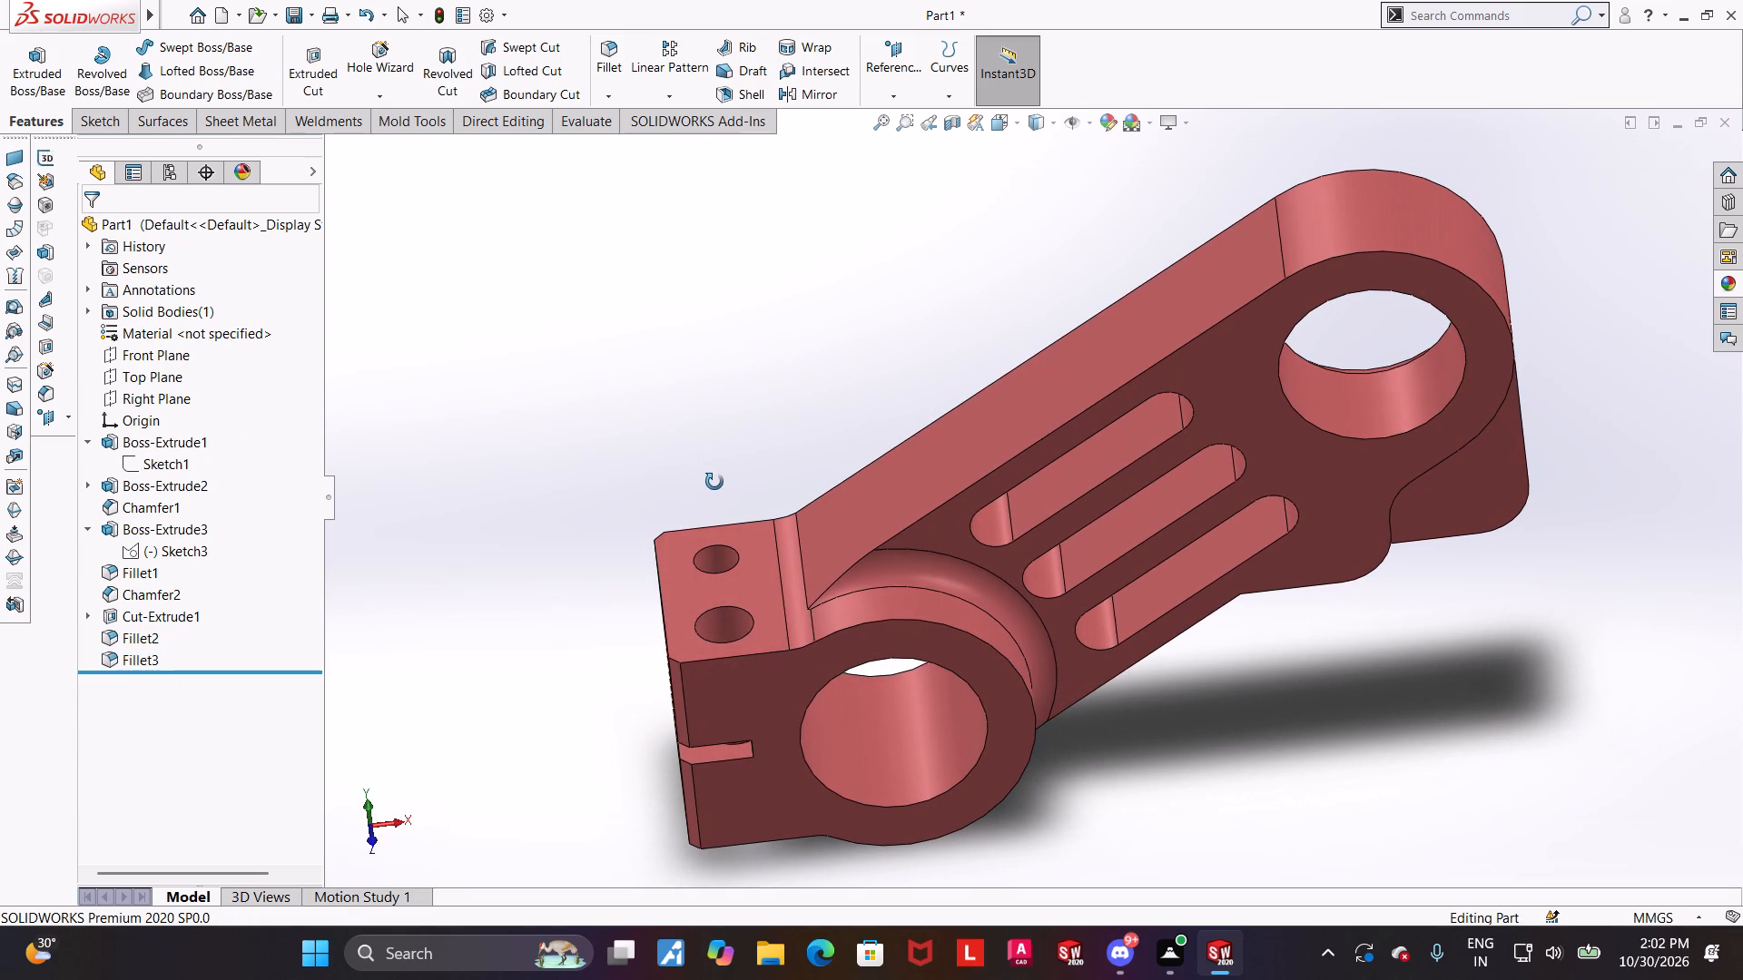
{"action": "middle_click_drag", "start_coordinate": [714, 482], "coordinate": [724, 505]}
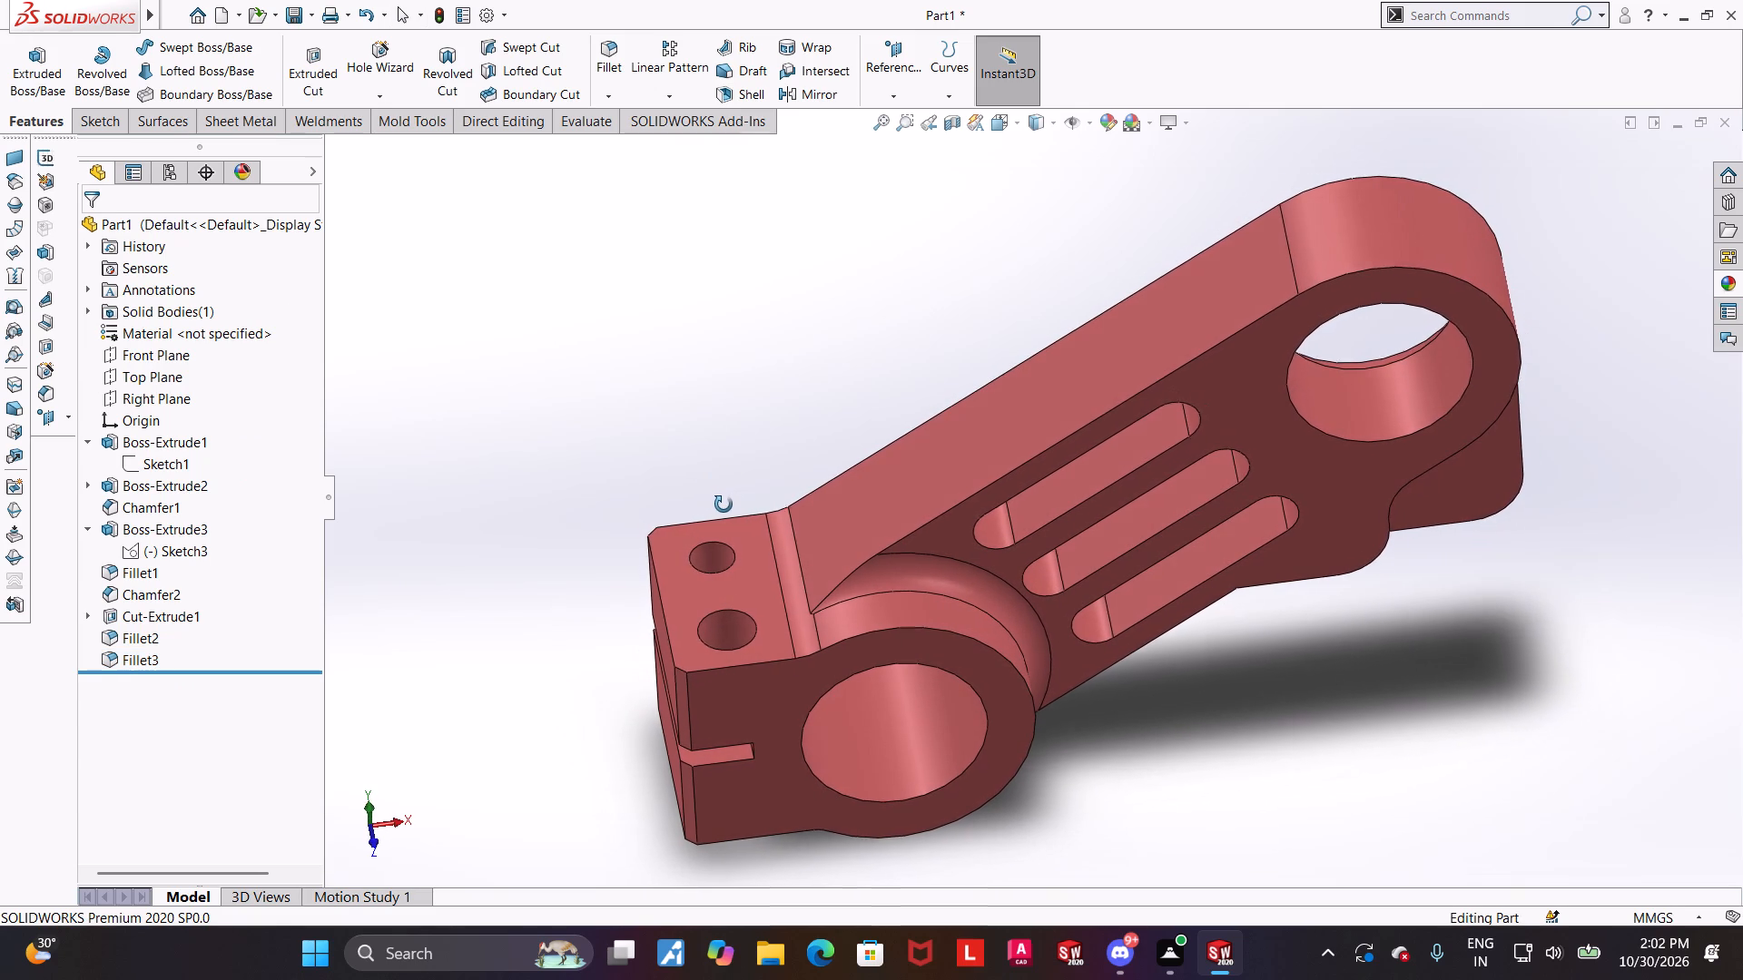
{"action": "middle_click_drag", "start_coordinate": [724, 505], "coordinate": [734, 391]}
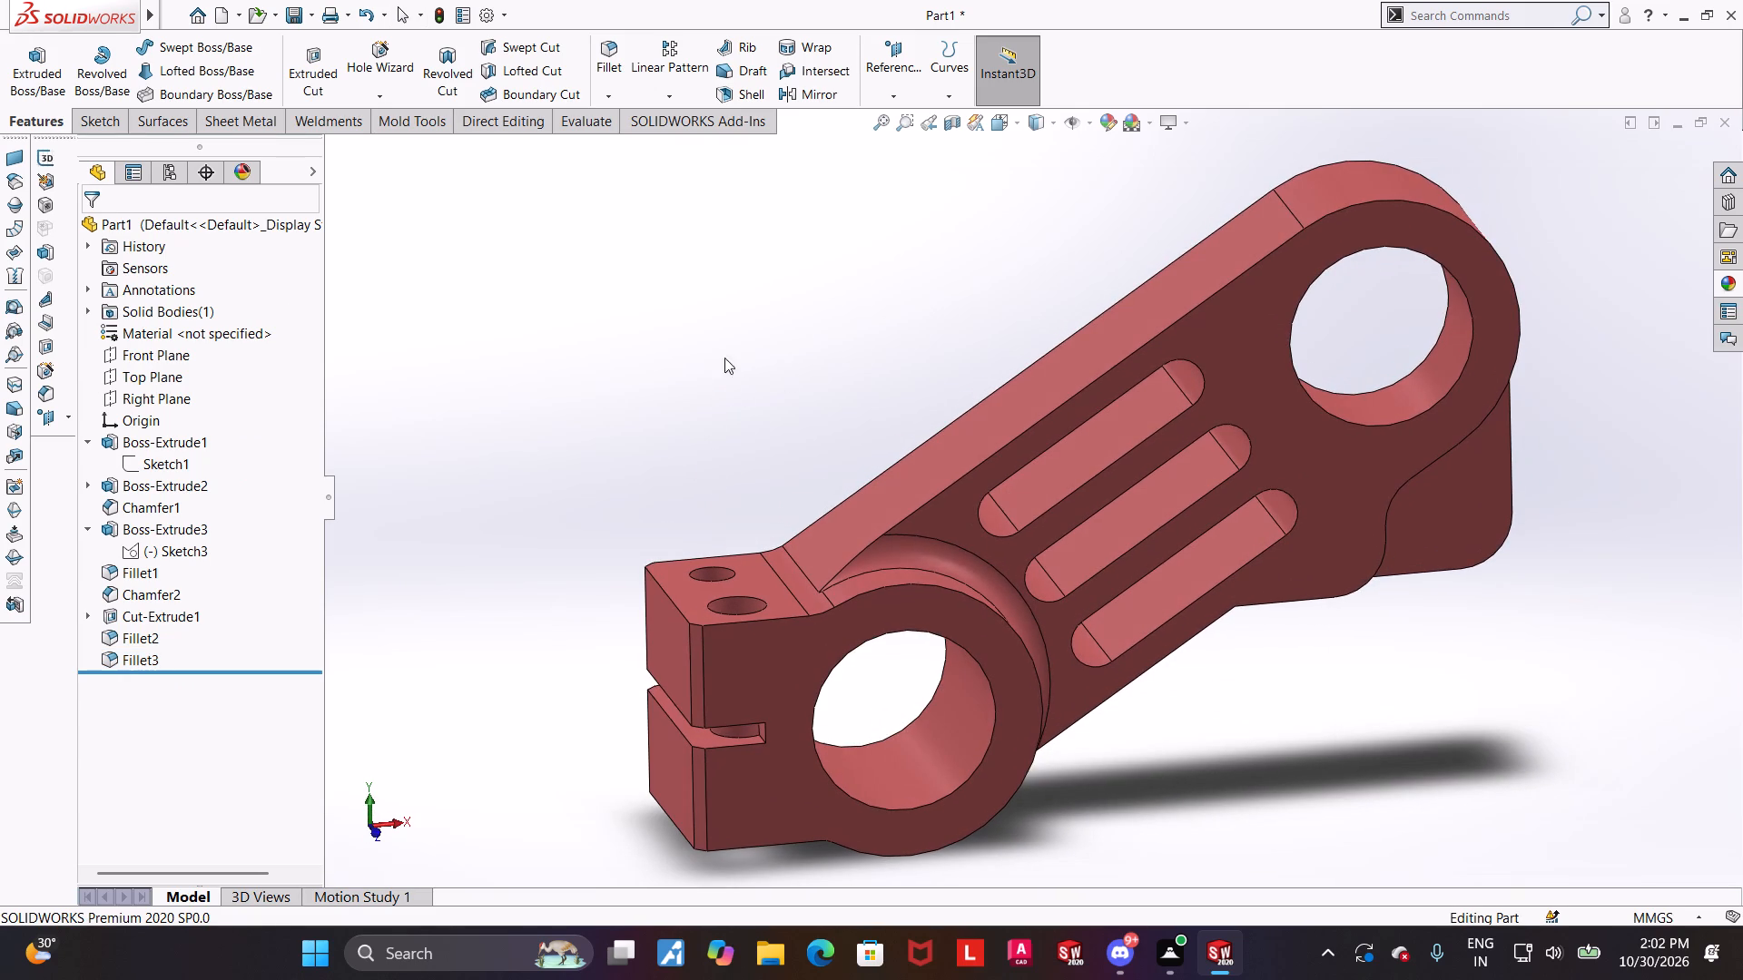
{"action": "key", "text": "ctrl+7"}
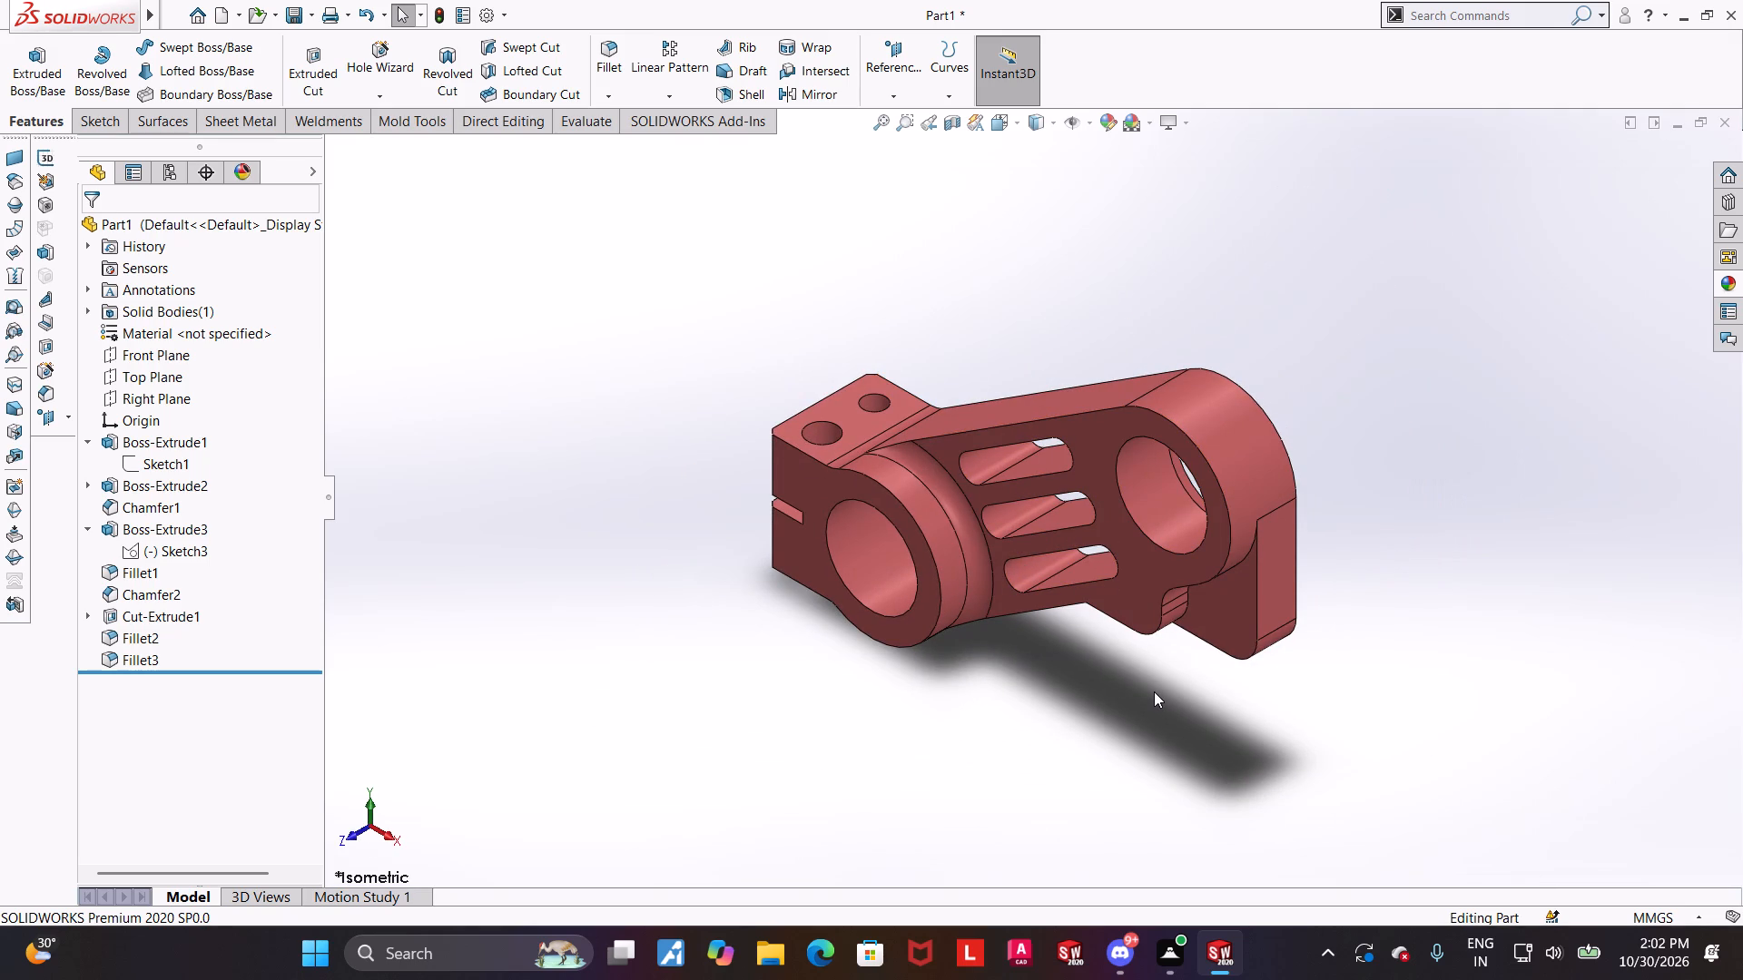
Reopen the definition of the clamp's Boss-Extrude3 and accept it so the feature rebuilds with its slit.
{"action": "scroll", "coordinate": [1153, 687], "scroll_direction": "up", "scroll_amount": 1}
{"action": "scroll", "coordinate": [1184, 416], "scroll_direction": "down", "scroll_amount": 1}
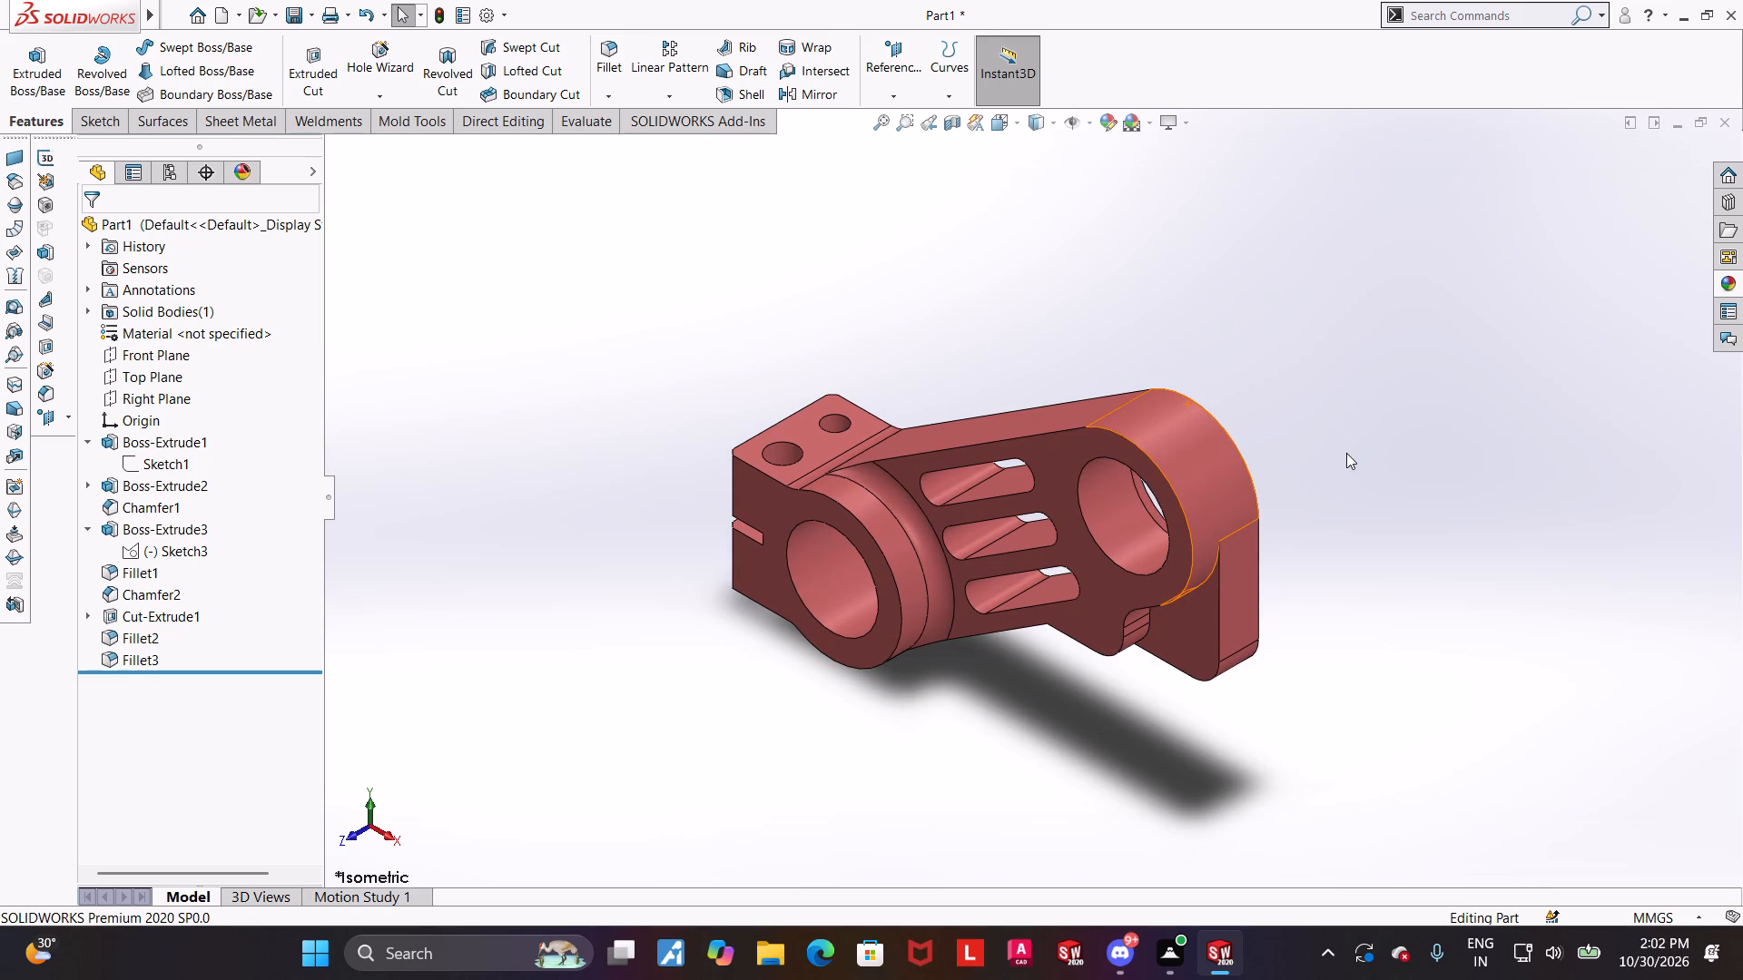
{"action": "middle_click_drag", "start_coordinate": [799, 603], "coordinate": [884, 465]}
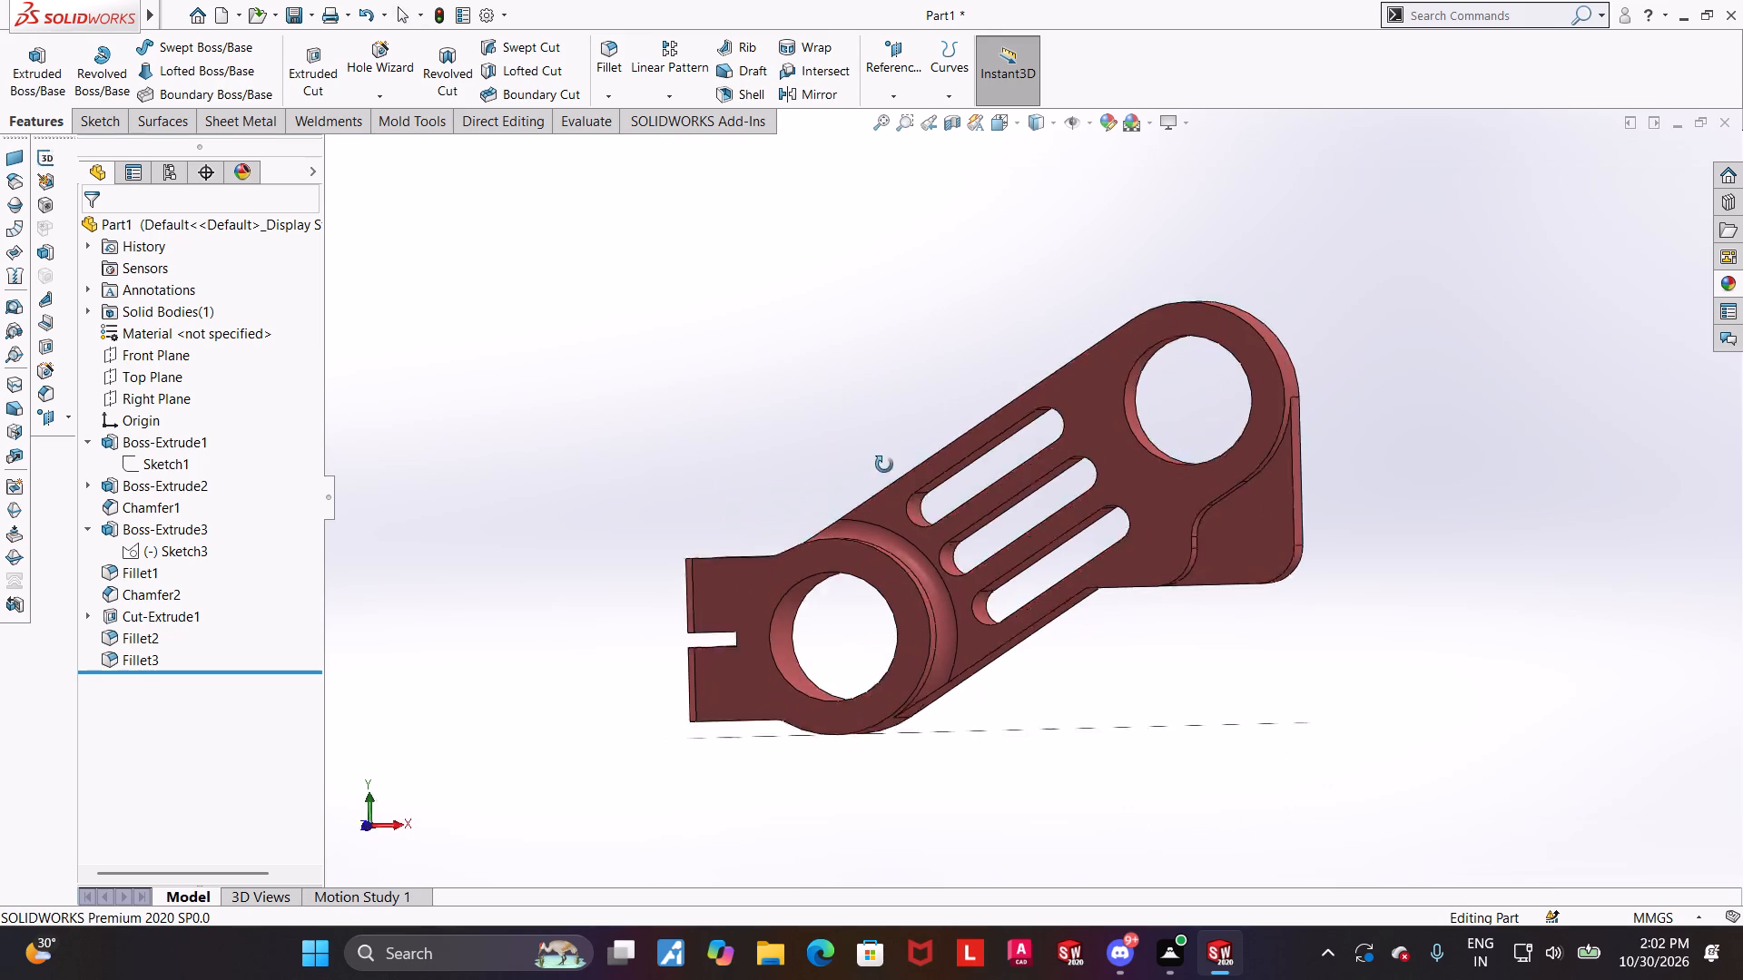
{"action": "middle_click_drag", "start_coordinate": [884, 465], "coordinate": [887, 474]}
{"action": "left_click", "coordinate": [118, 530]}
{"action": "left_click", "coordinate": [129, 484]}
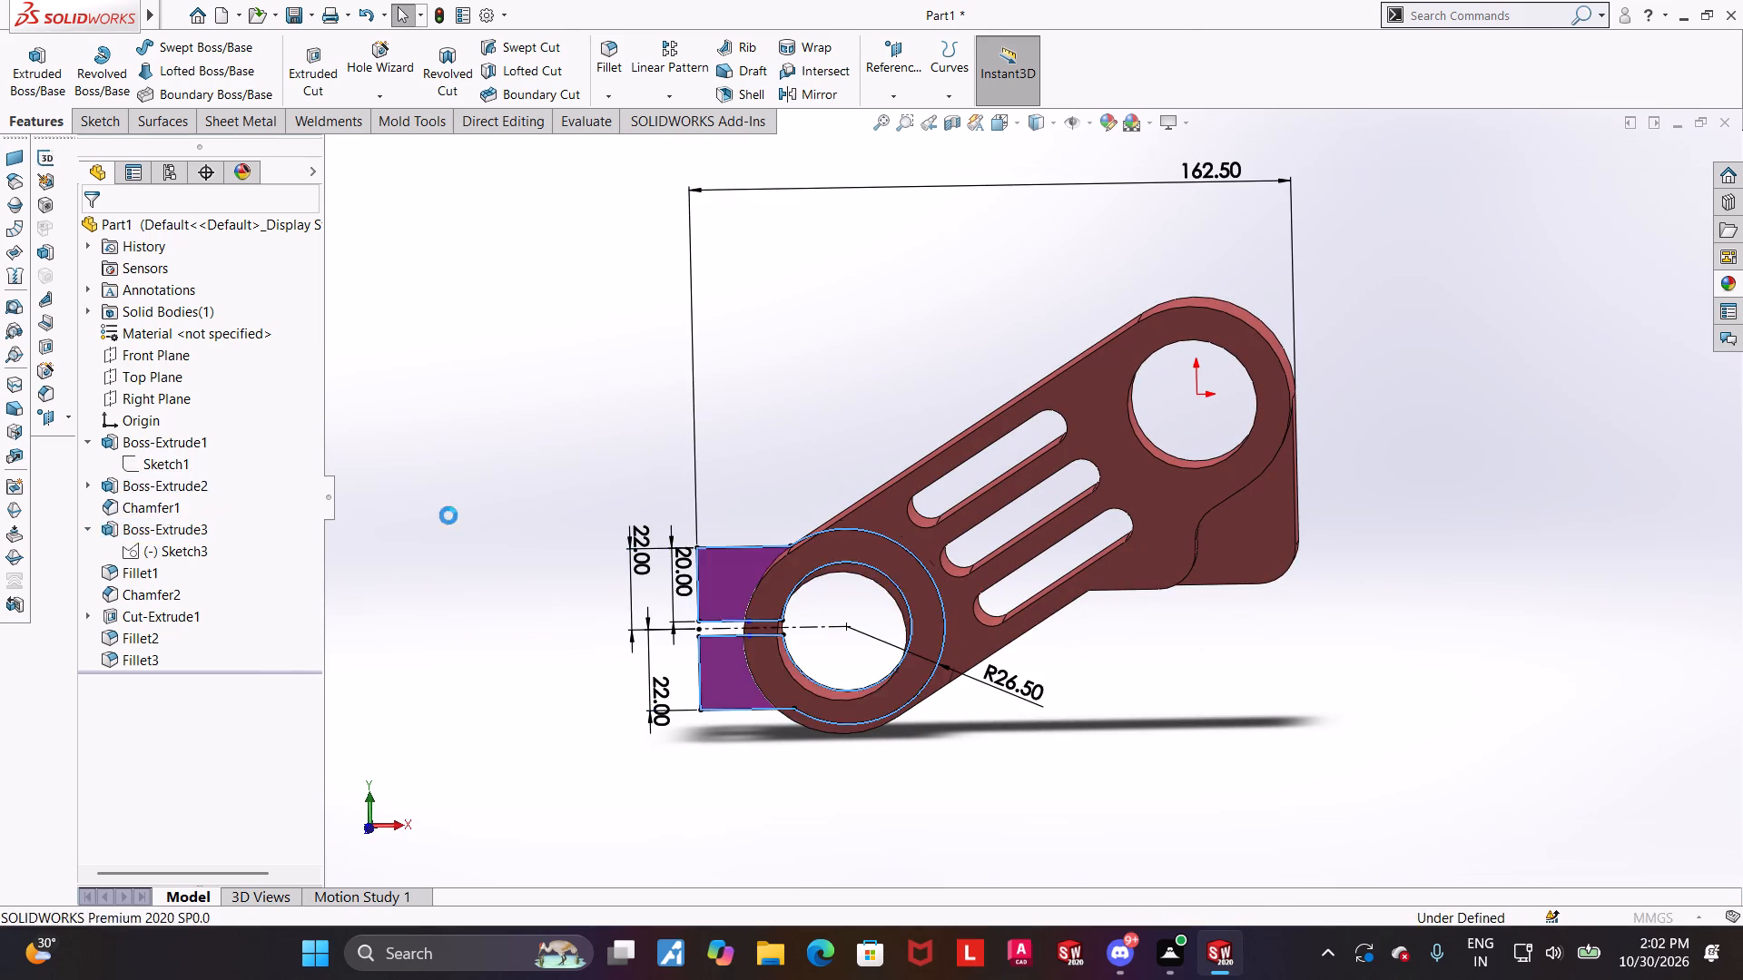
{"action": "left_click", "coordinate": [85, 225]}
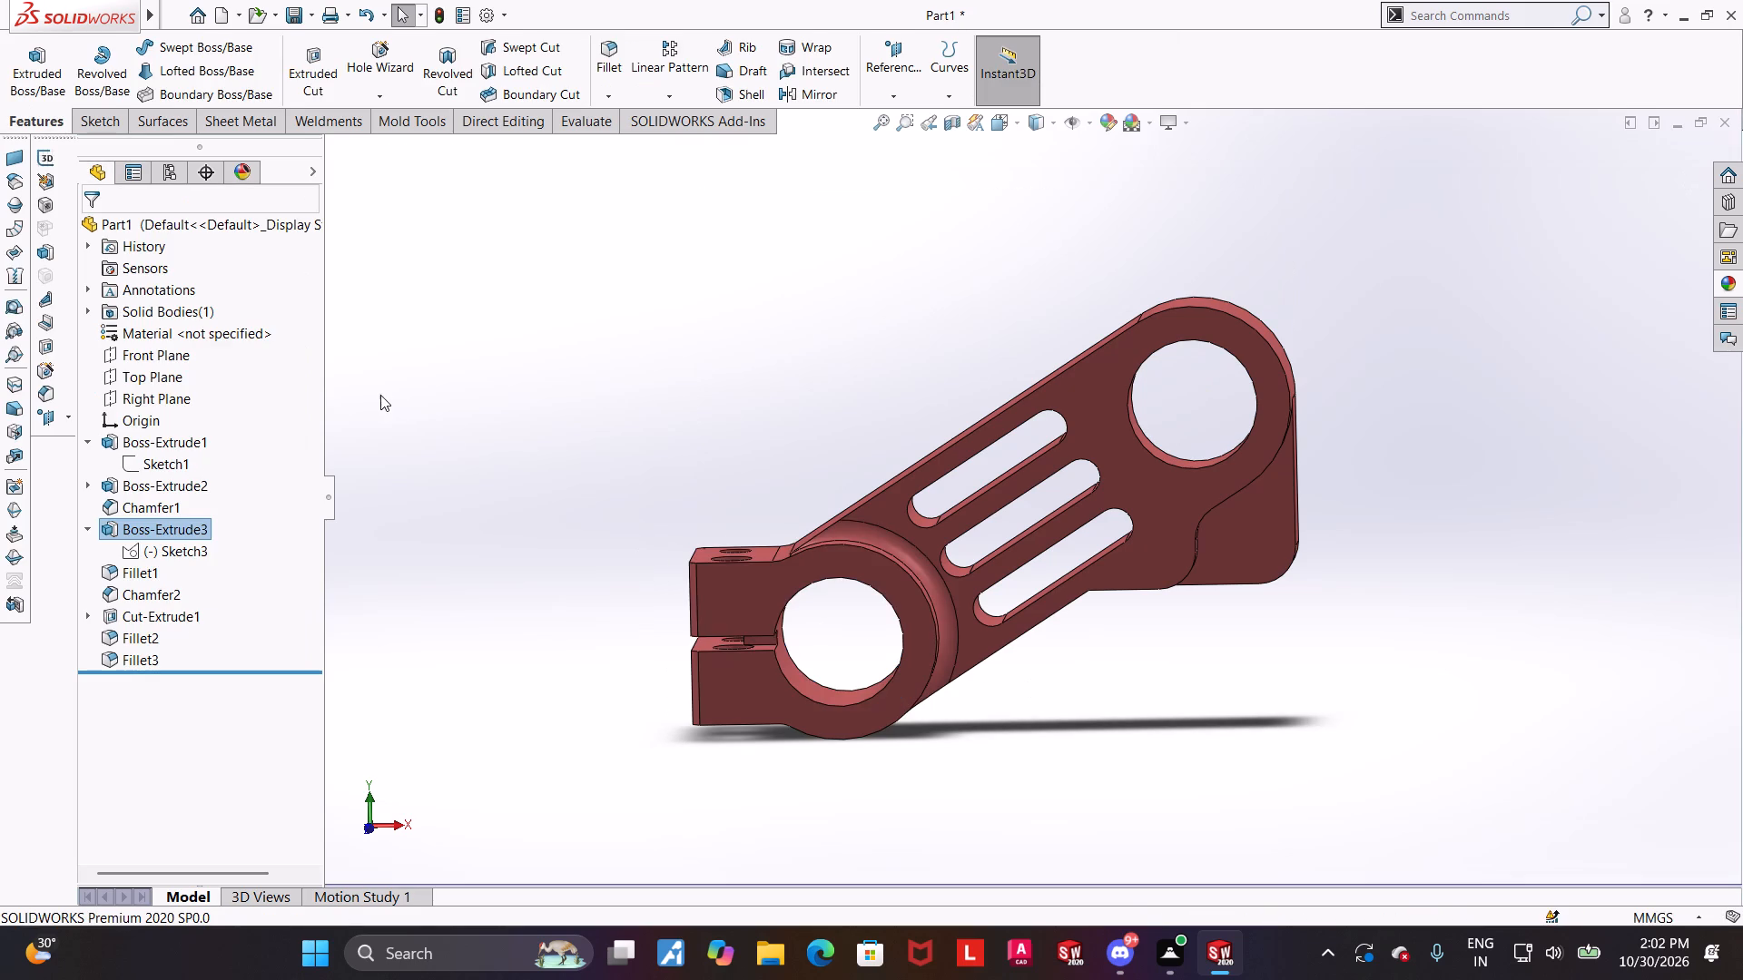
{"action": "left_click", "coordinate": [448, 426]}
Sketch a corner rectangle about 25 mm by 4 mm on the clamp's front face, from the slit's upper outer corner into the bore.
{"action": "middle_click_drag", "start_coordinate": [518, 531], "coordinate": [566, 456]}
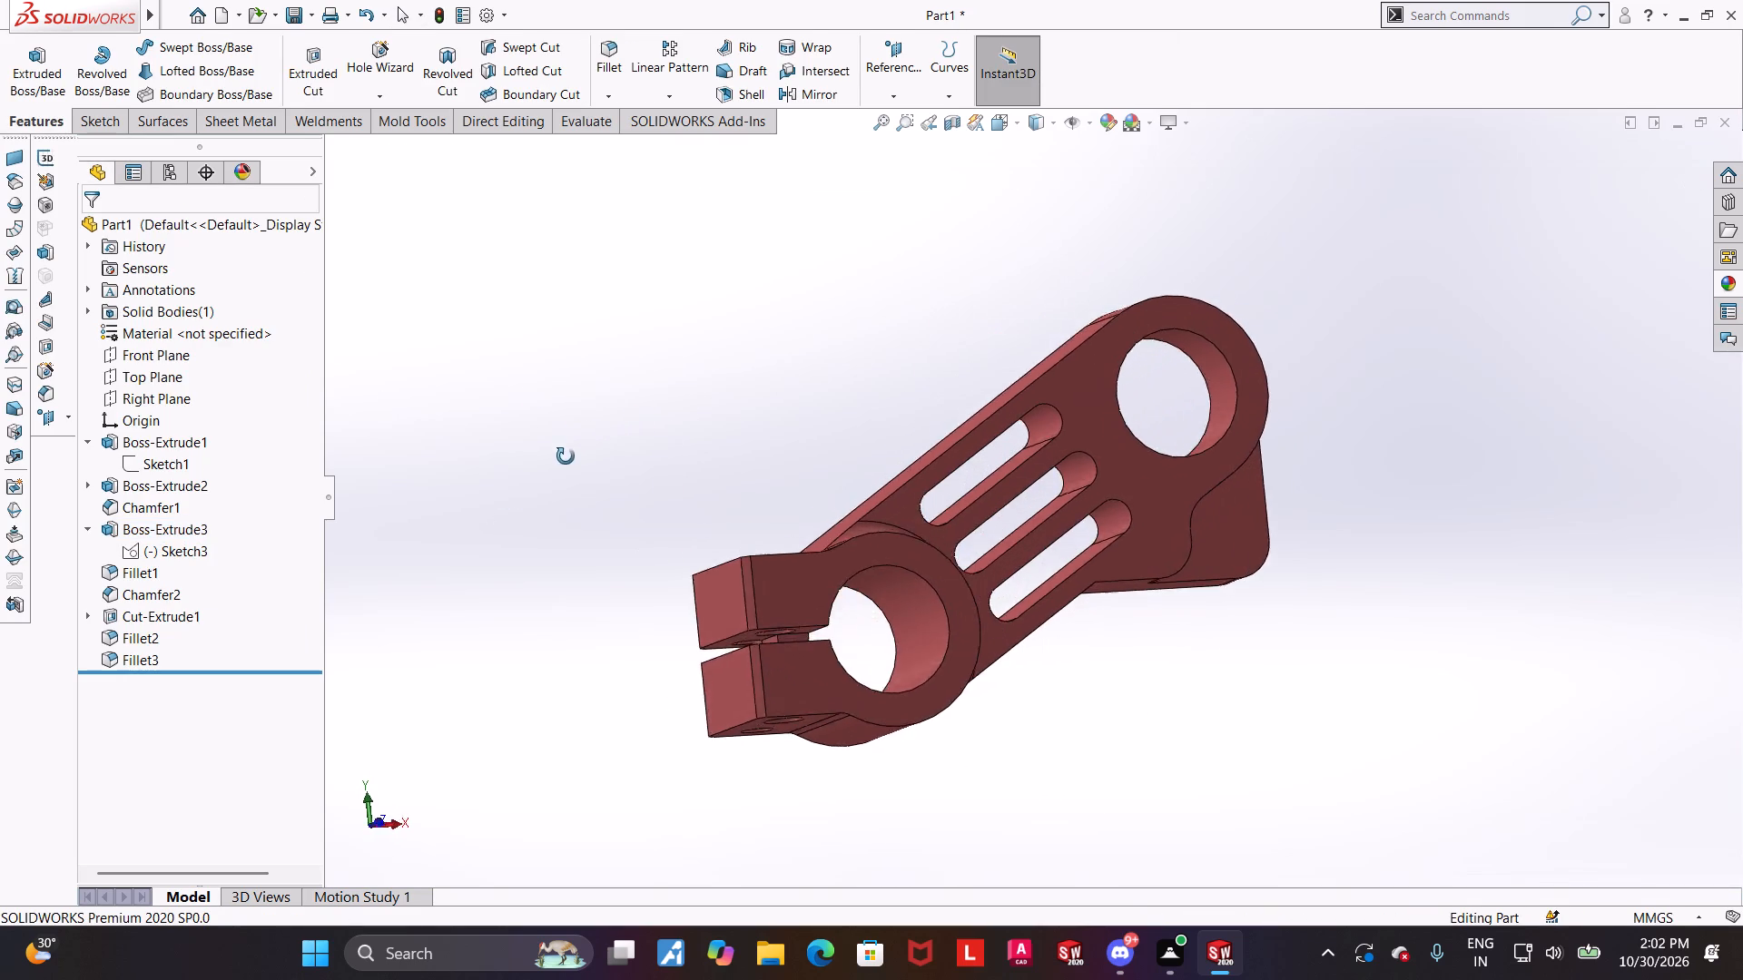
{"action": "middle_click_drag", "start_coordinate": [566, 456], "coordinate": [533, 513]}
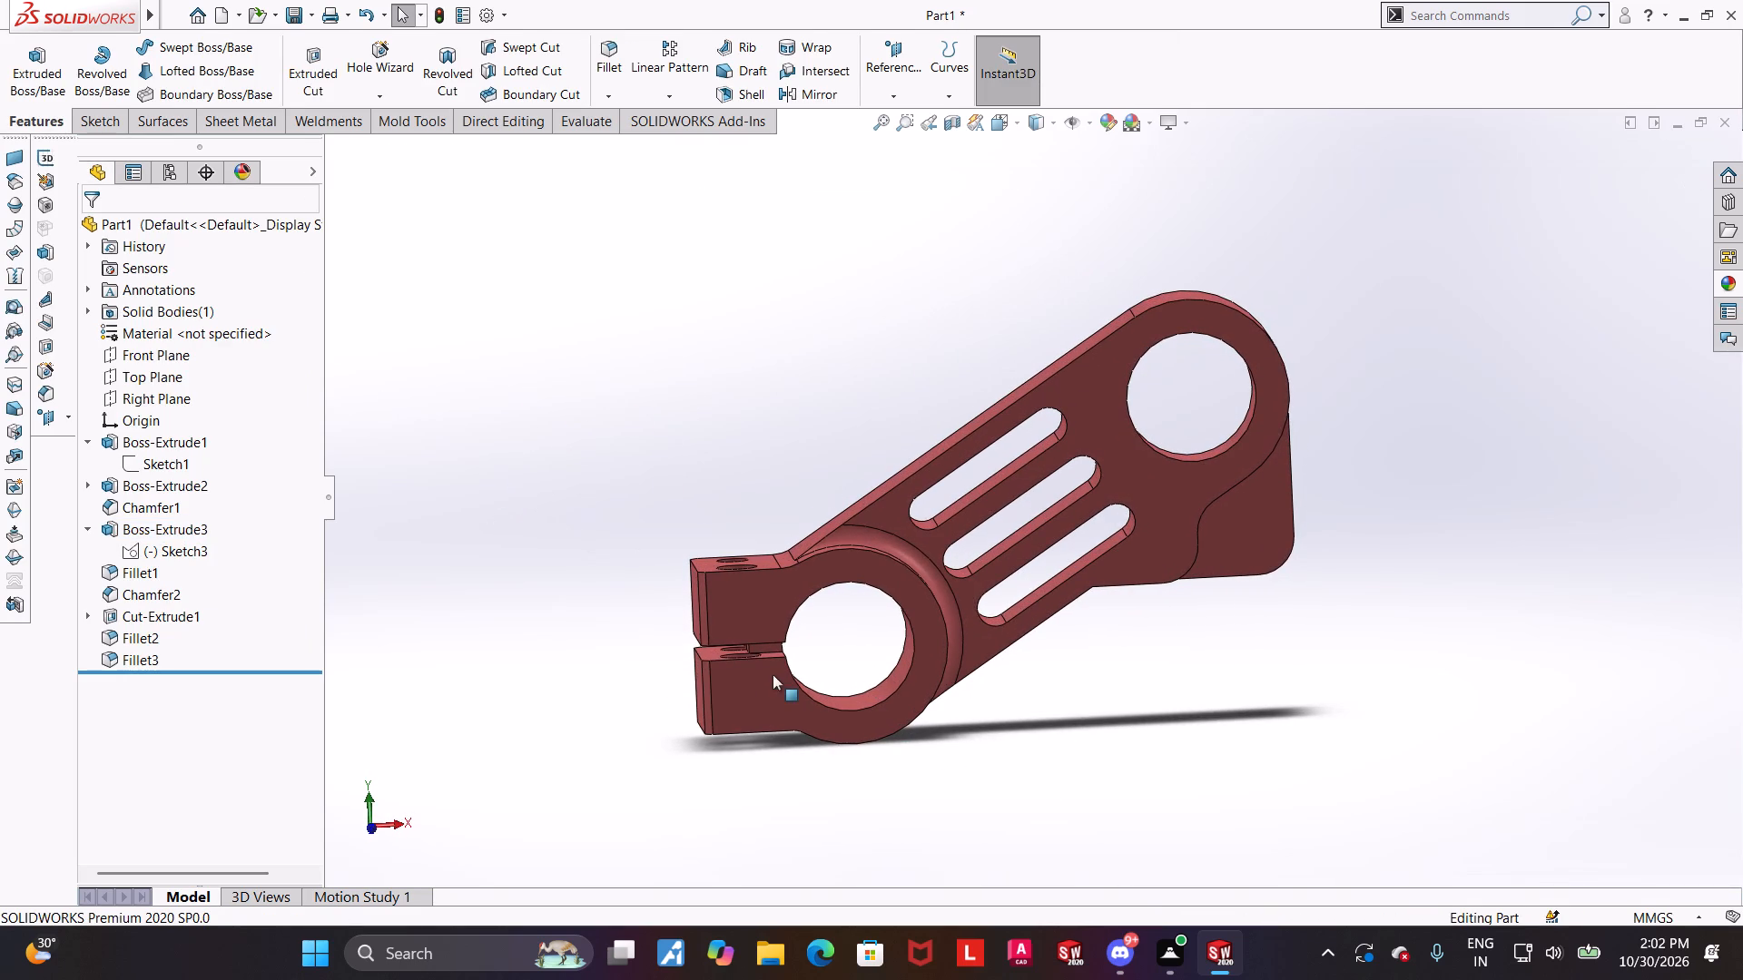
{"action": "scroll", "coordinate": [821, 730], "scroll_direction": "up", "scroll_amount": 2}
{"action": "scroll", "coordinate": [831, 661], "scroll_direction": "down", "scroll_amount": 3}
{"action": "middle_click_drag", "start_coordinate": [980, 640], "coordinate": [976, 512]}
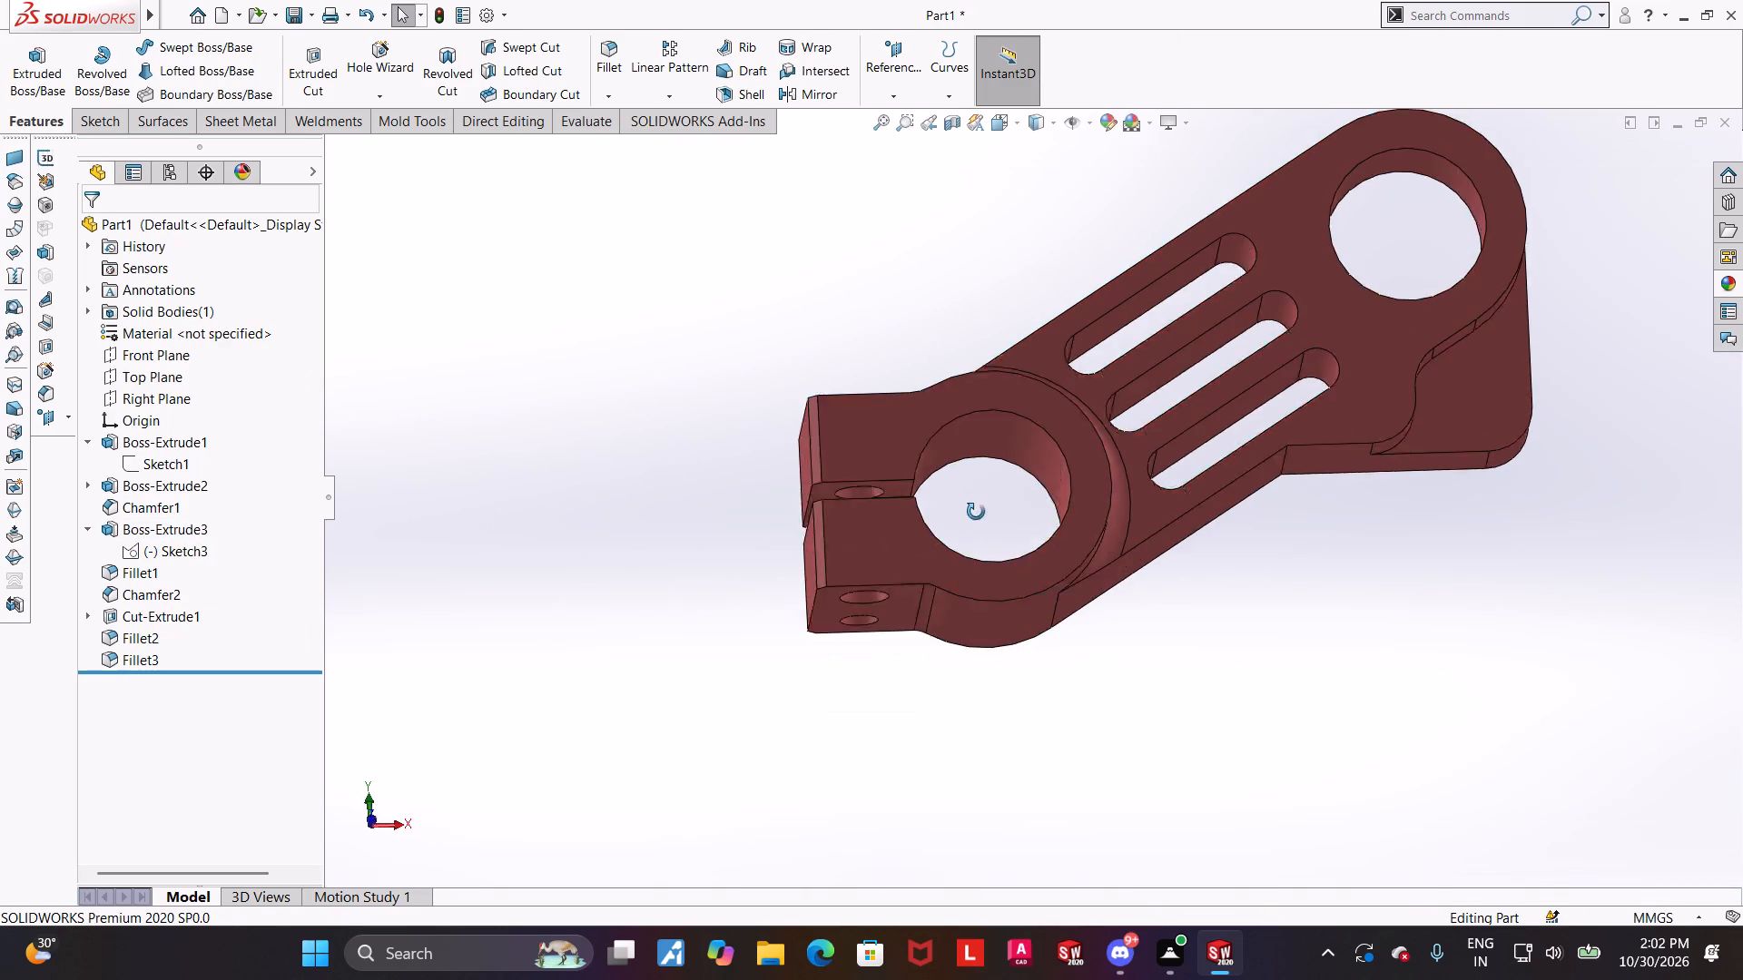
{"action": "middle_click_drag", "start_coordinate": [976, 512], "coordinate": [959, 609]}
{"action": "left_click", "coordinate": [881, 534]}
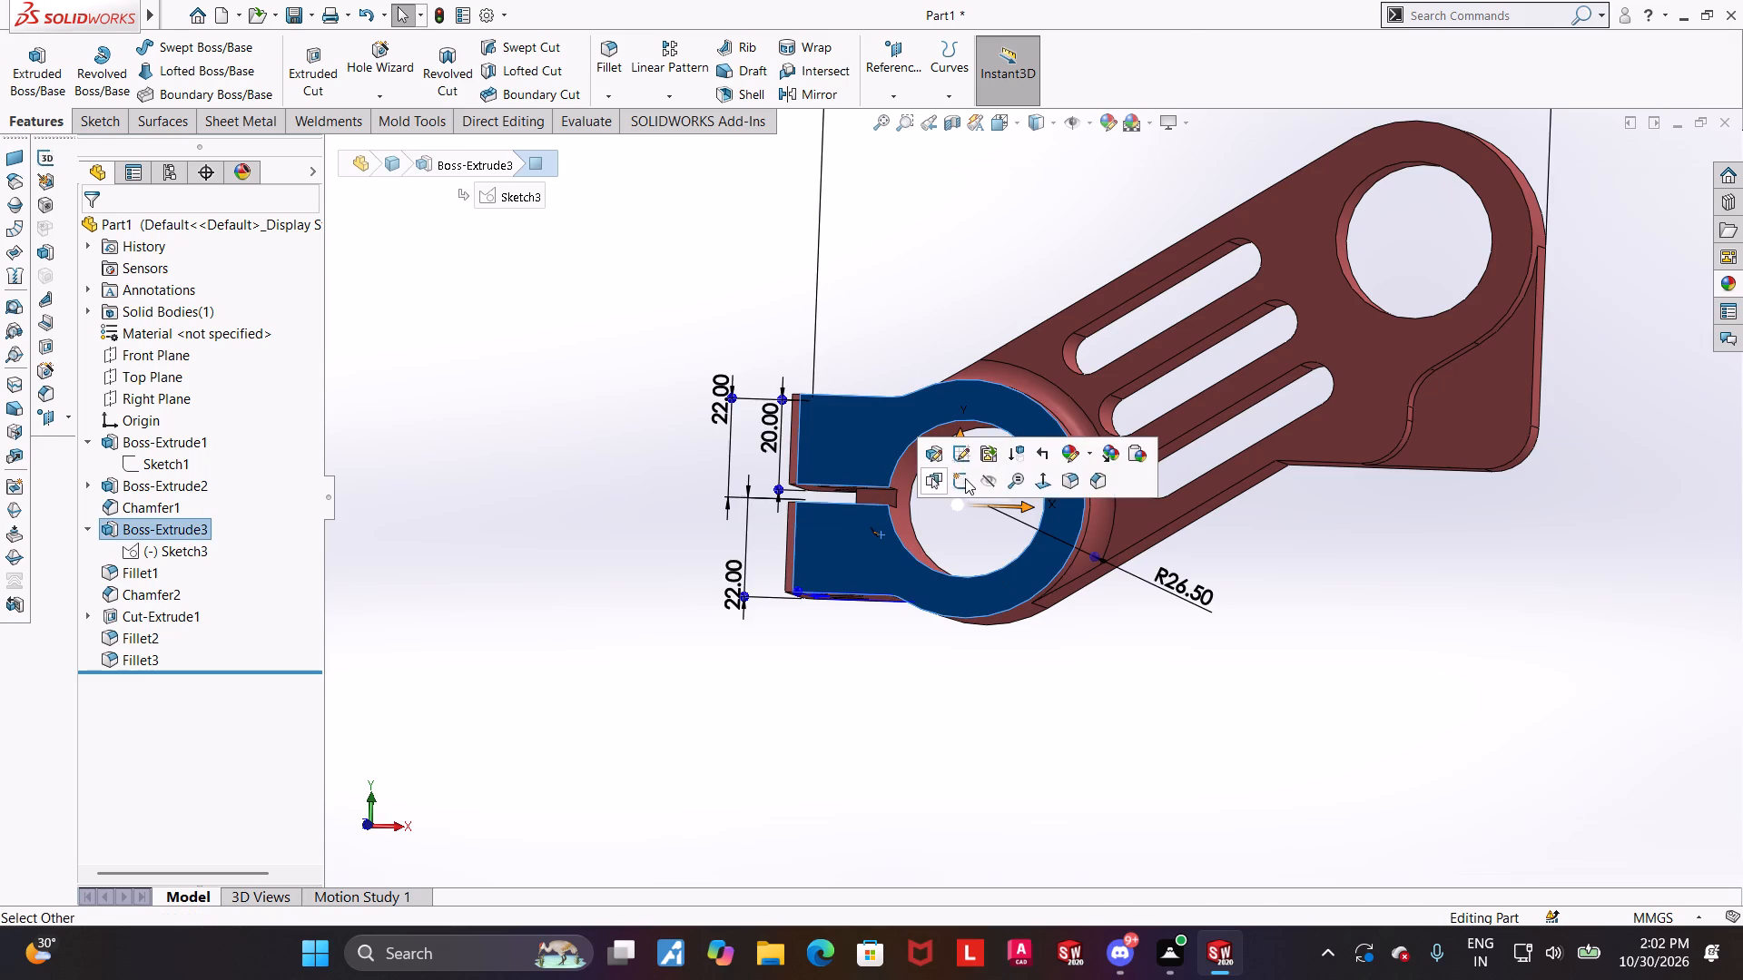
{"action": "left_click", "coordinate": [965, 478]}
{"action": "left_click", "coordinate": [173, 687]}
{"action": "left_click", "coordinate": [219, 660]}
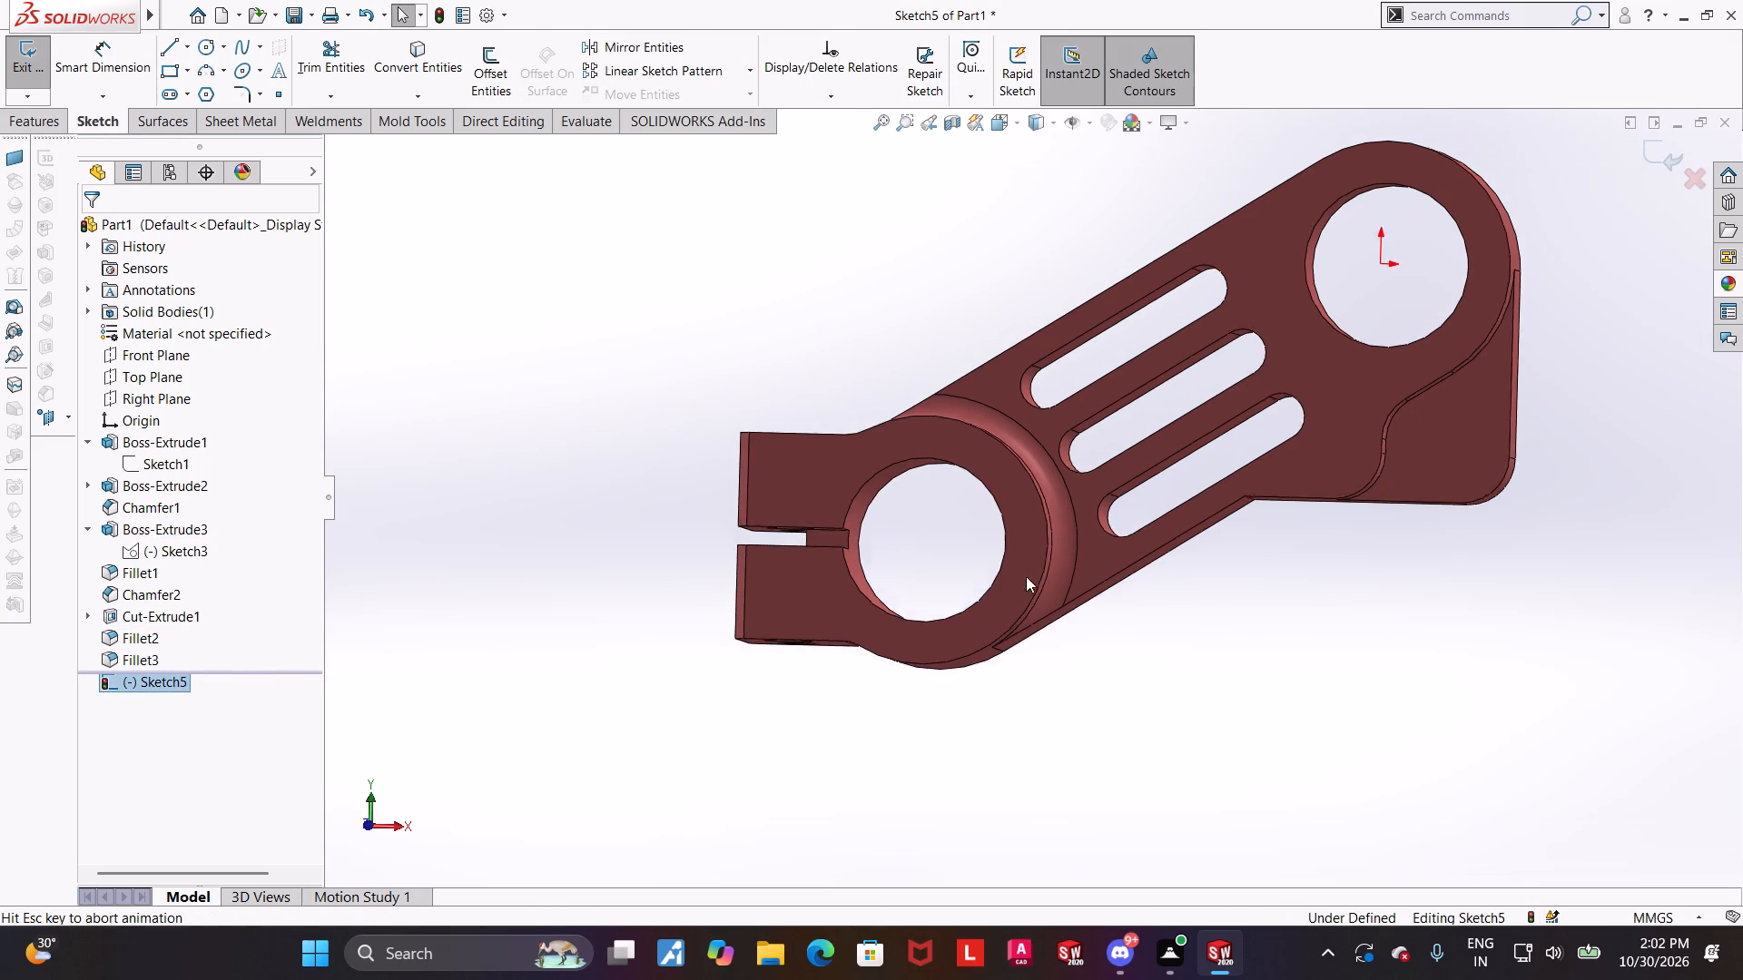
{"action": "scroll", "coordinate": [635, 683], "scroll_direction": "down", "scroll_amount": 3}
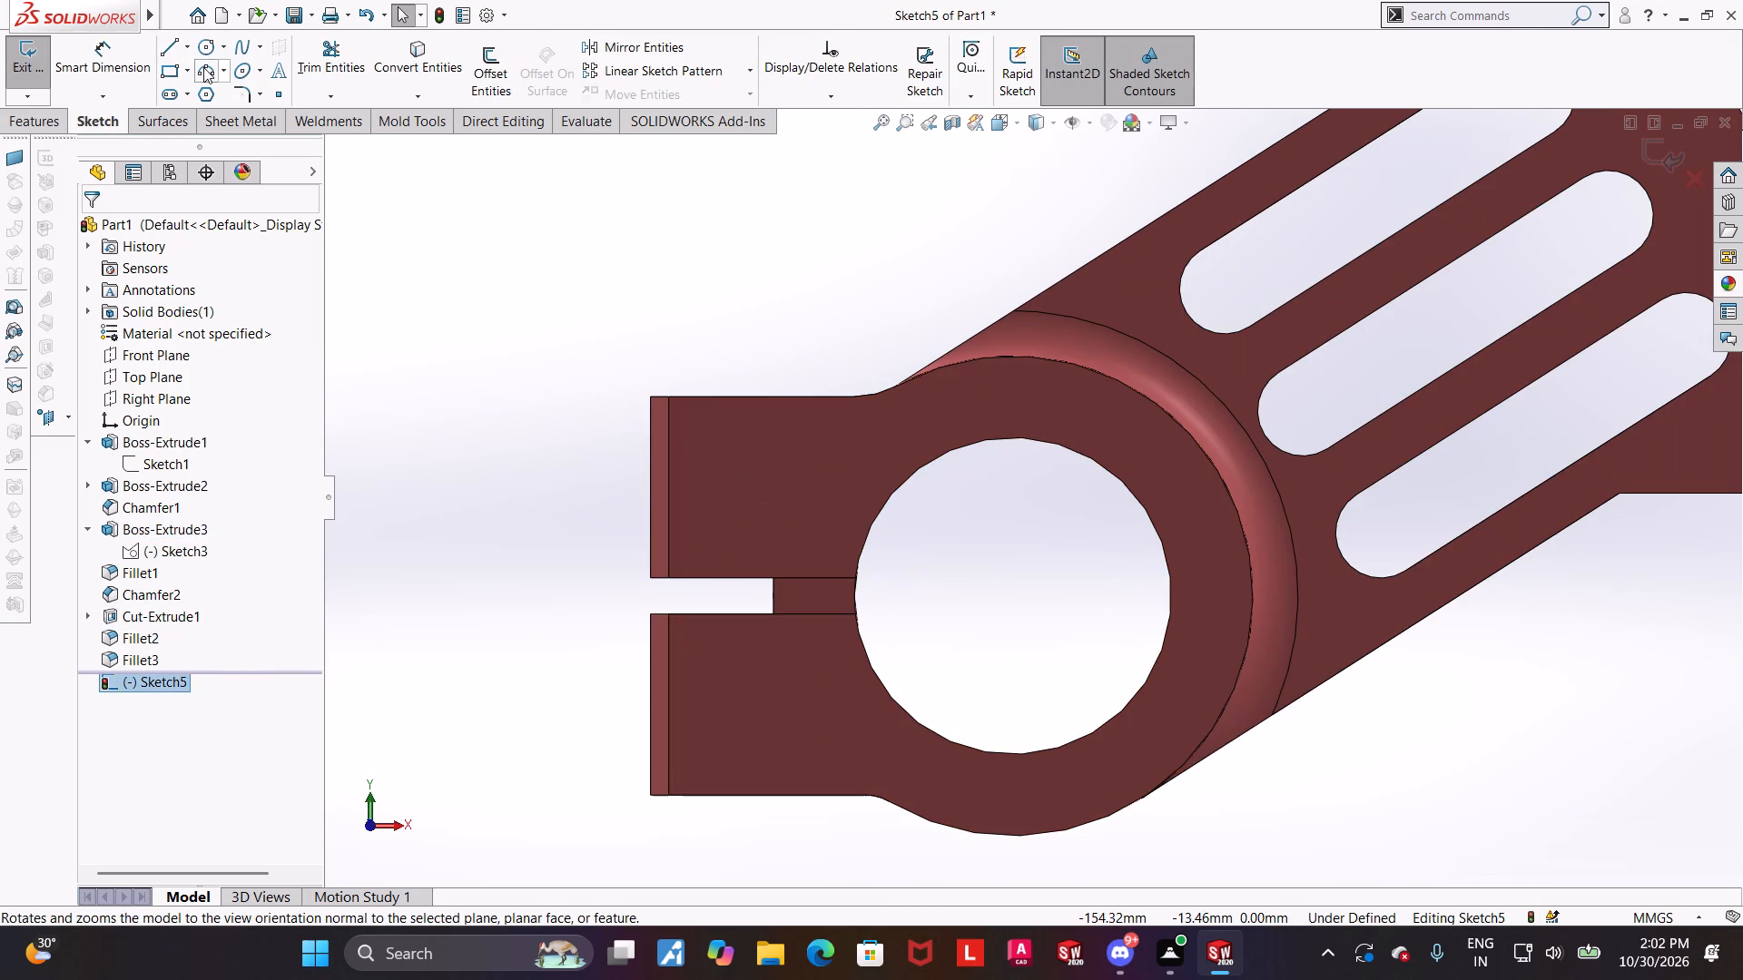
{"action": "left_click", "coordinate": [171, 67]}
{"action": "left_click", "coordinate": [669, 576]}
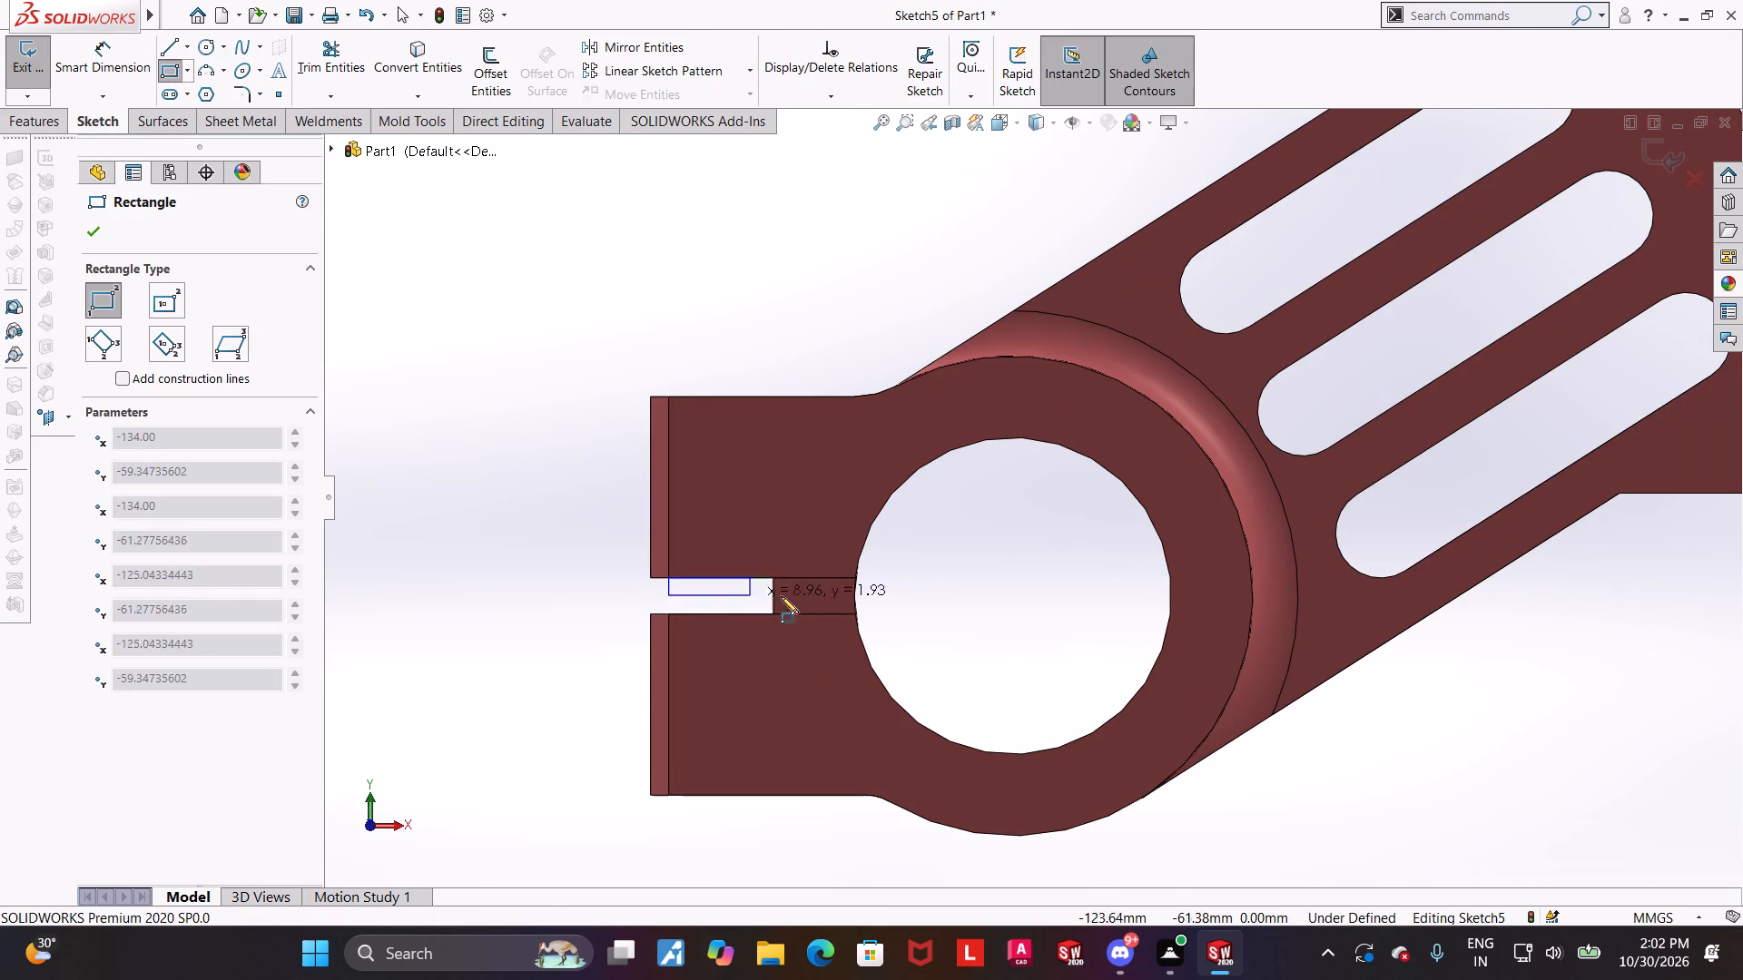
{"action": "left_click", "coordinate": [894, 603]}
{"action": "key", "text": "Escape"}
Make the rectangle's lower edge collinear with the slit's lower edge and finish the sketch.
{"action": "left_click", "coordinate": [841, 614]}
{"action": "left_click", "coordinate": [880, 599], "text": "ctrl"}
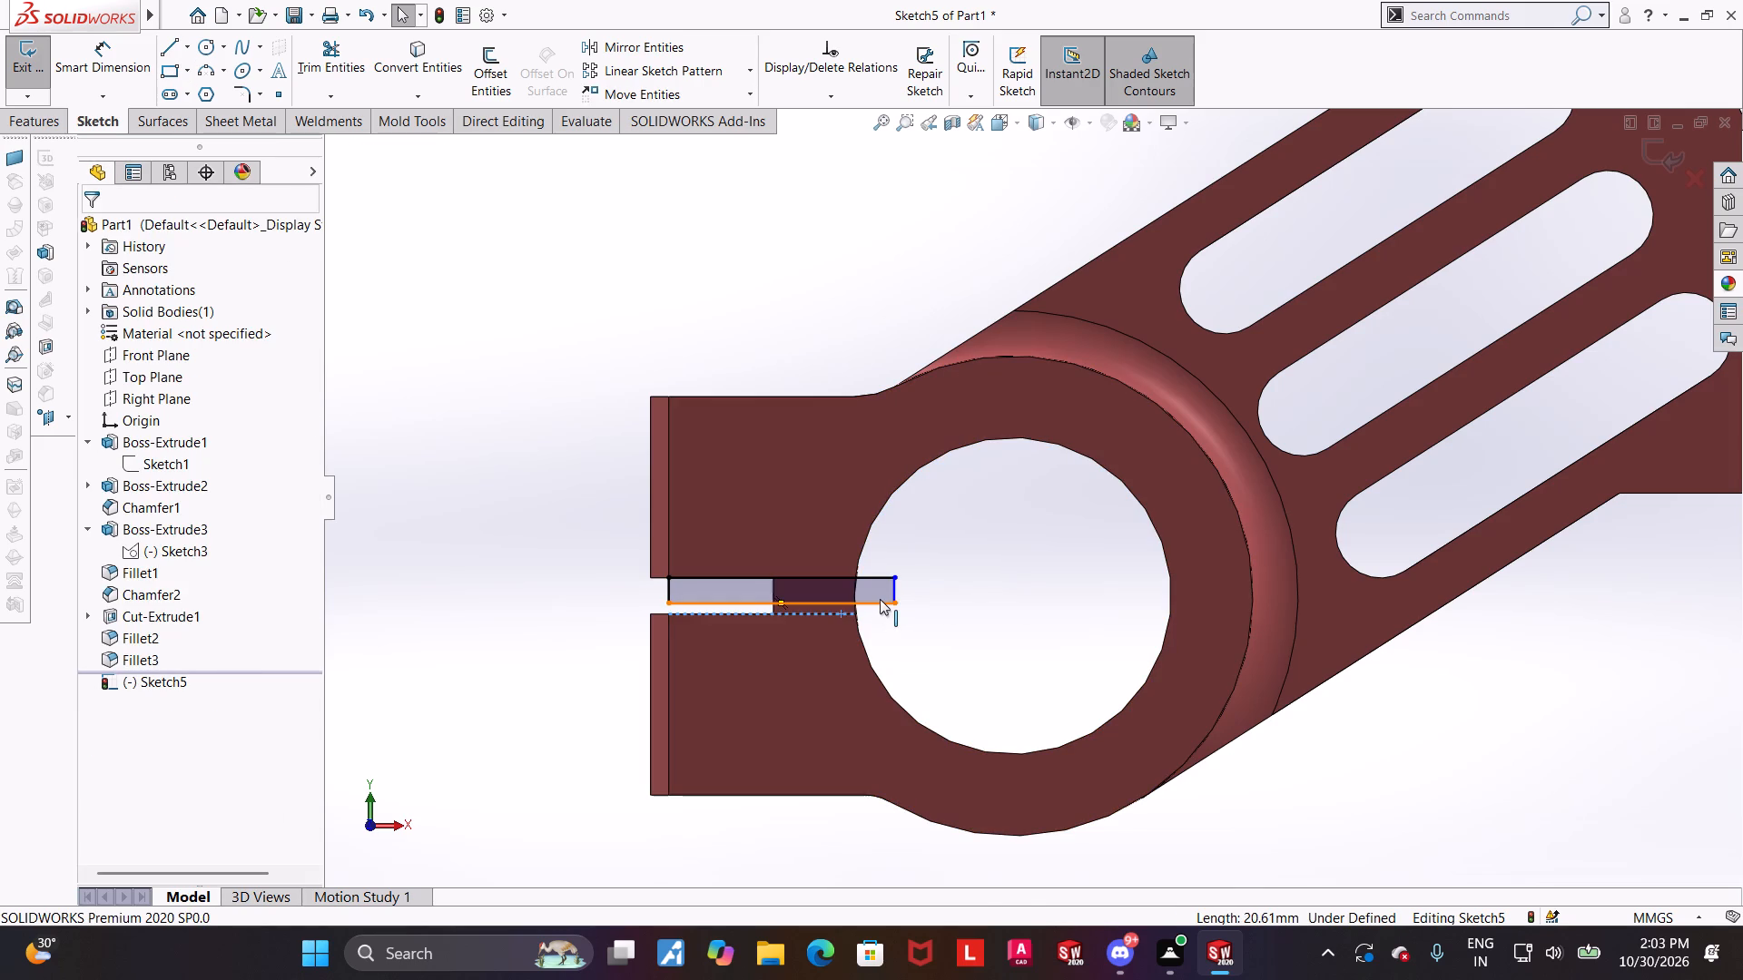
{"action": "left_click", "coordinate": [104, 560]}
{"action": "left_click", "coordinate": [489, 523]}
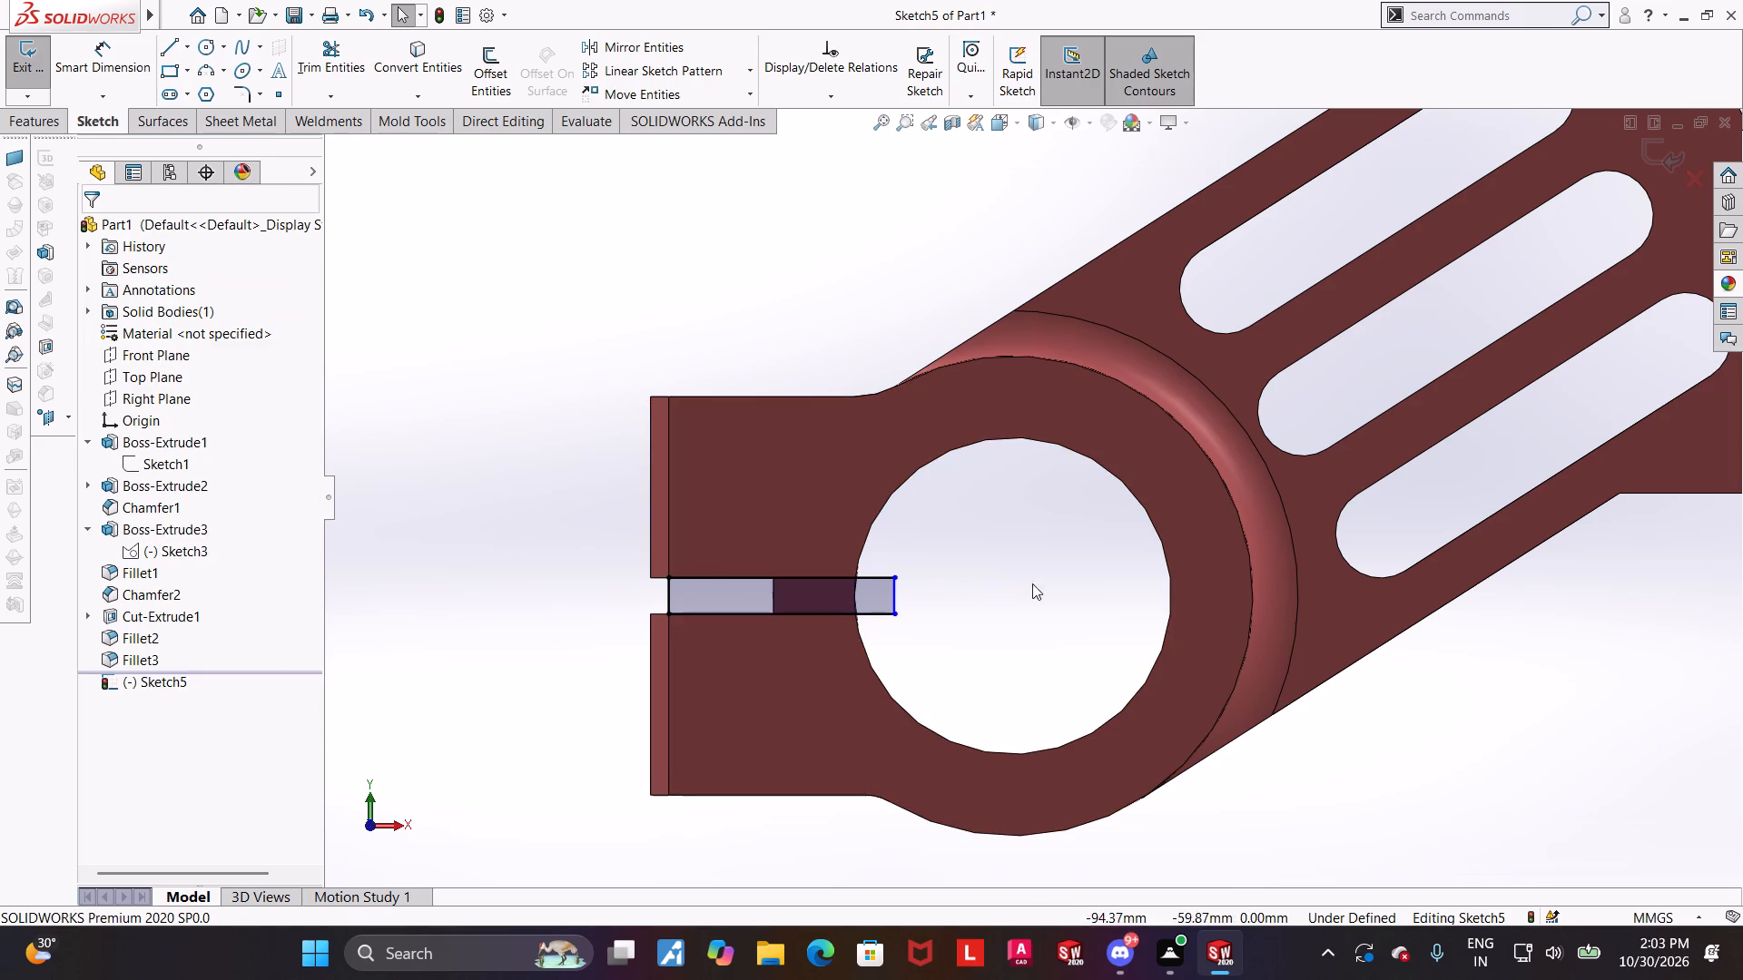
{"action": "left_click", "coordinate": [1662, 139]}
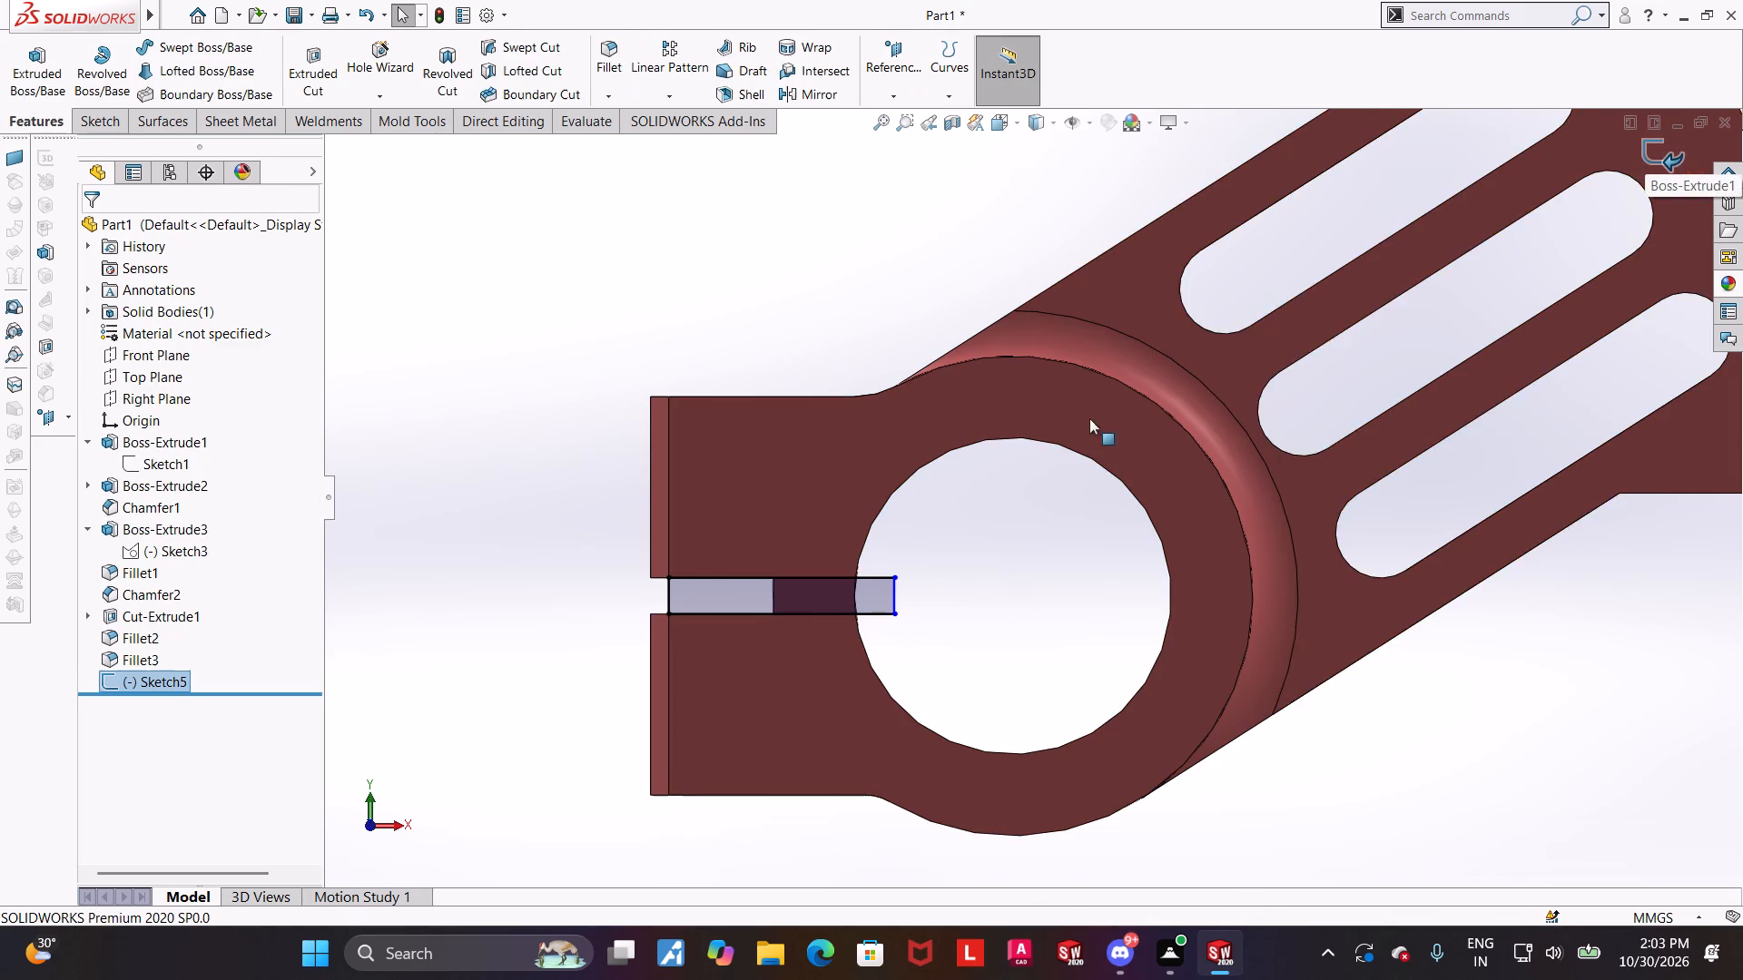
Cut the slit rectangle through the full thickness of the part so the slit opens into the bore.
{"action": "middle_click_drag", "start_coordinate": [1085, 421], "coordinate": [1045, 445]}
{"action": "left_click", "coordinate": [329, 76]}
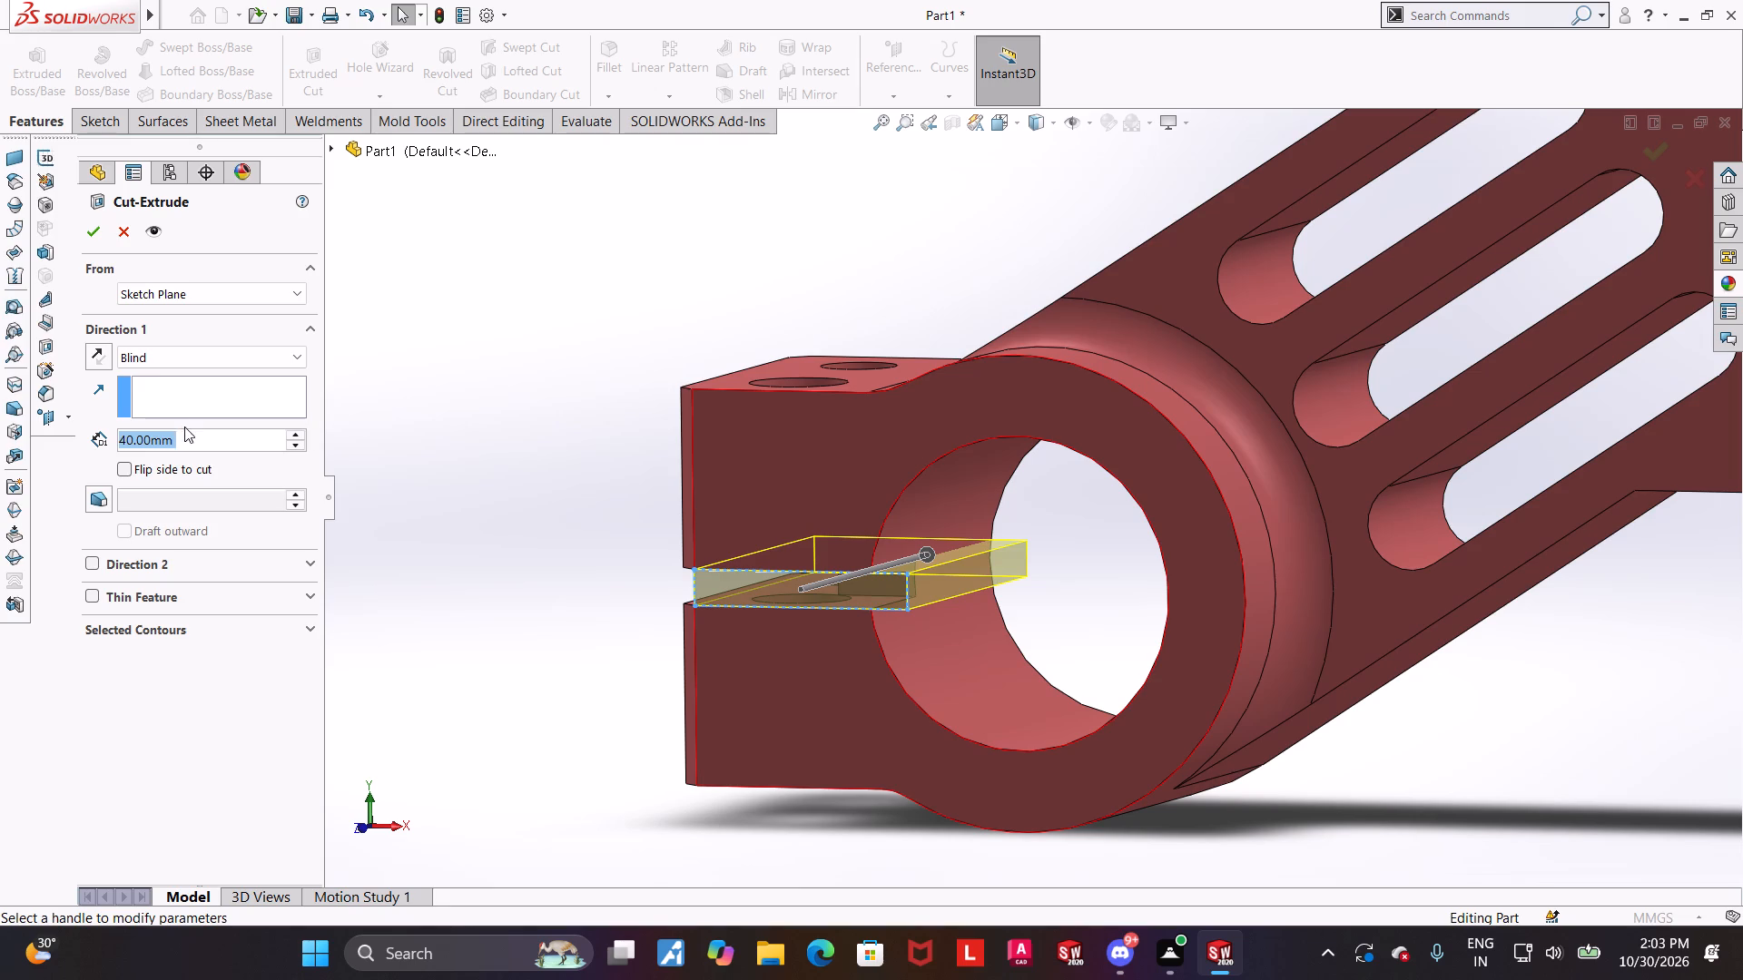
{"action": "left_click", "coordinate": [153, 348]}
{"action": "left_click", "coordinate": [167, 392]}
{"action": "left_click", "coordinate": [84, 225]}
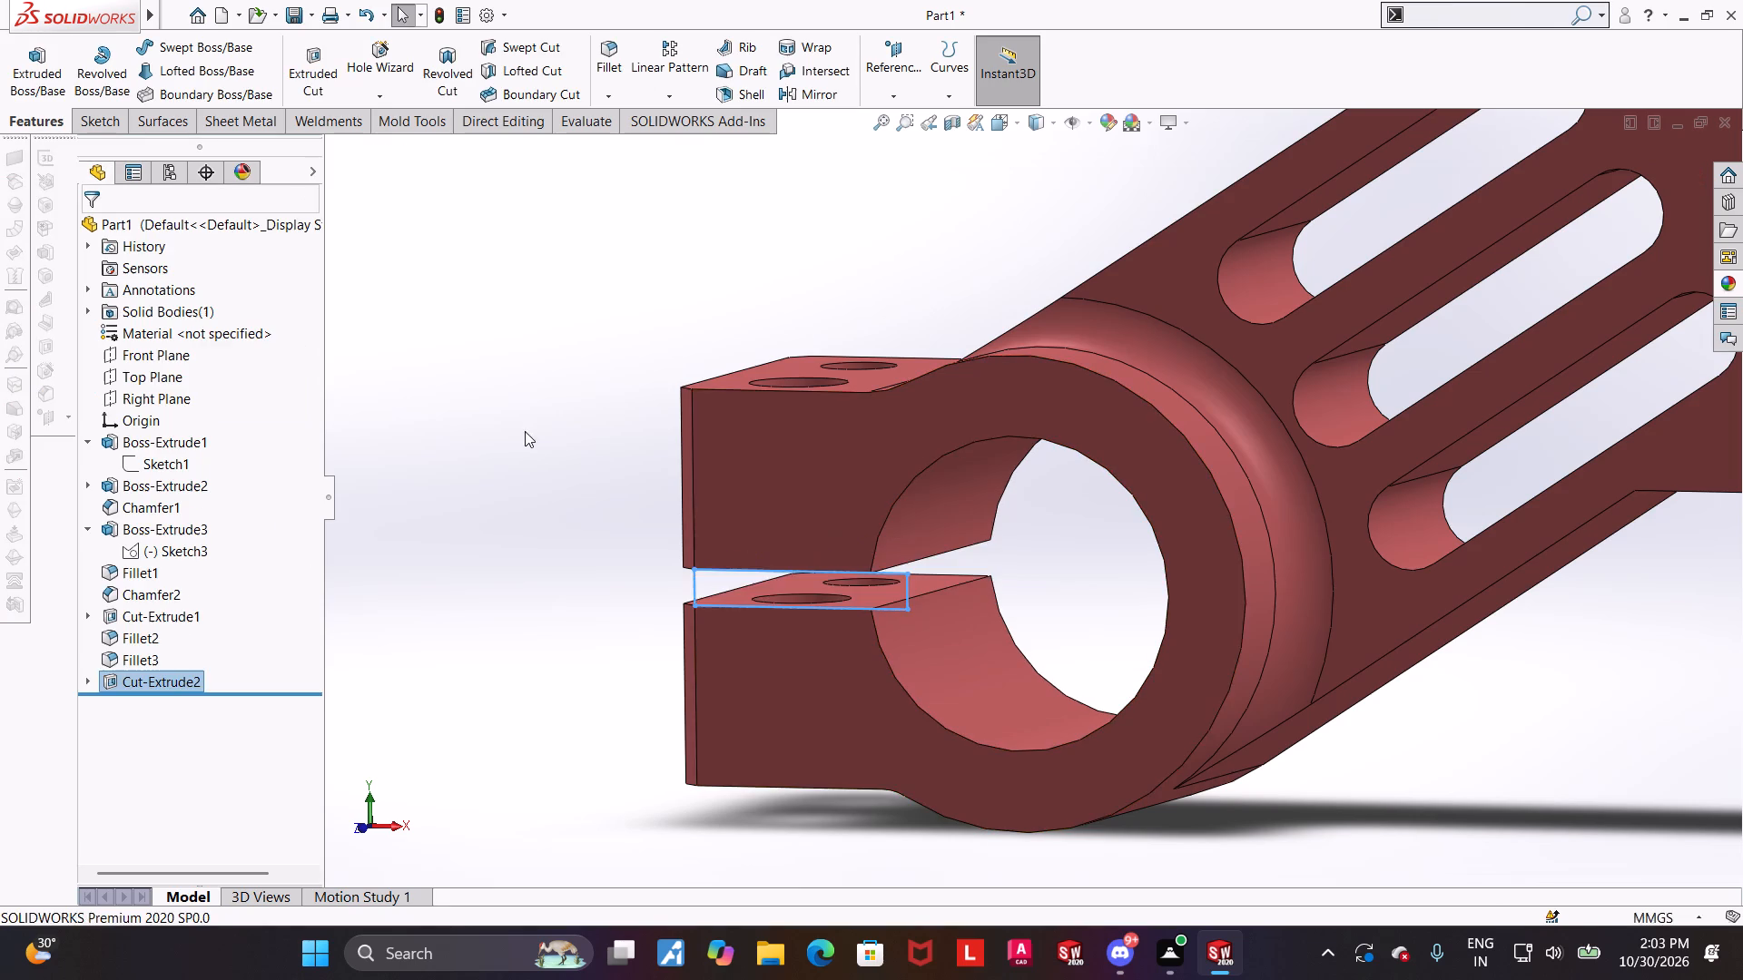
{"action": "left_click", "coordinate": [525, 431]}
Examine the completed slit cut, the clamp's bore and its ring fillet from several angles, including the isometric view.
{"action": "middle_click_drag", "start_coordinate": [619, 546], "coordinate": [648, 519]}
{"action": "scroll", "coordinate": [685, 537], "scroll_direction": "up", "scroll_amount": 4}
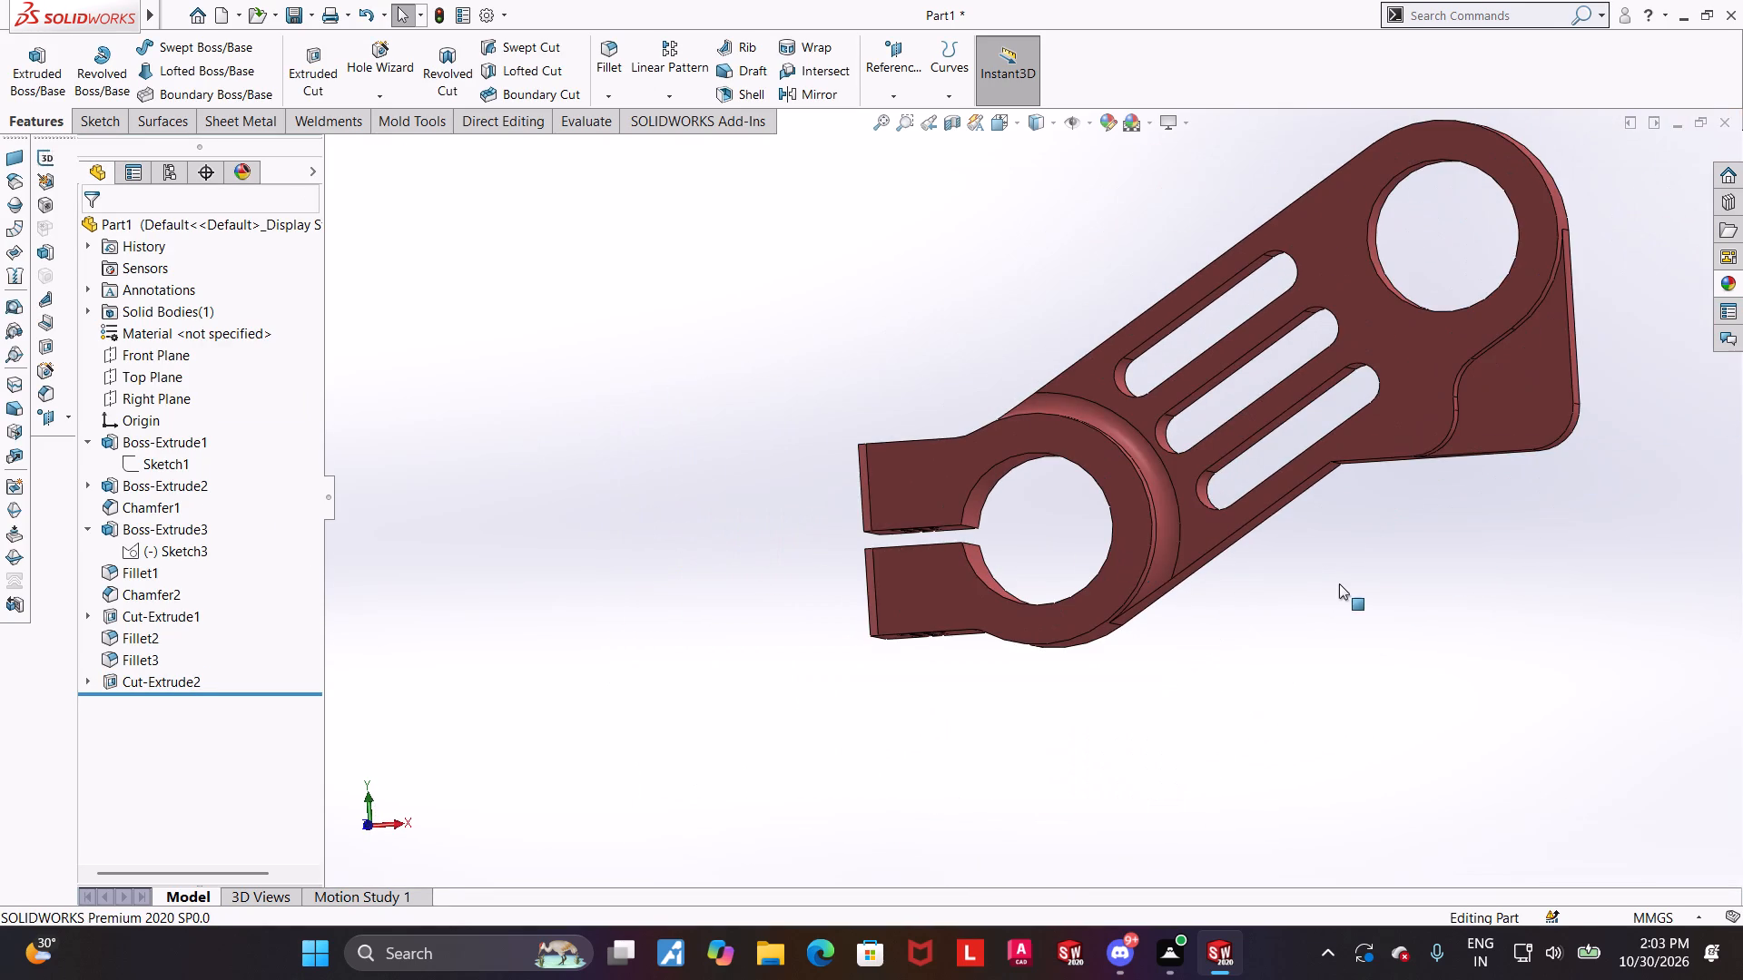
{"action": "middle_click_drag", "start_coordinate": [1177, 547], "coordinate": [1195, 575]}
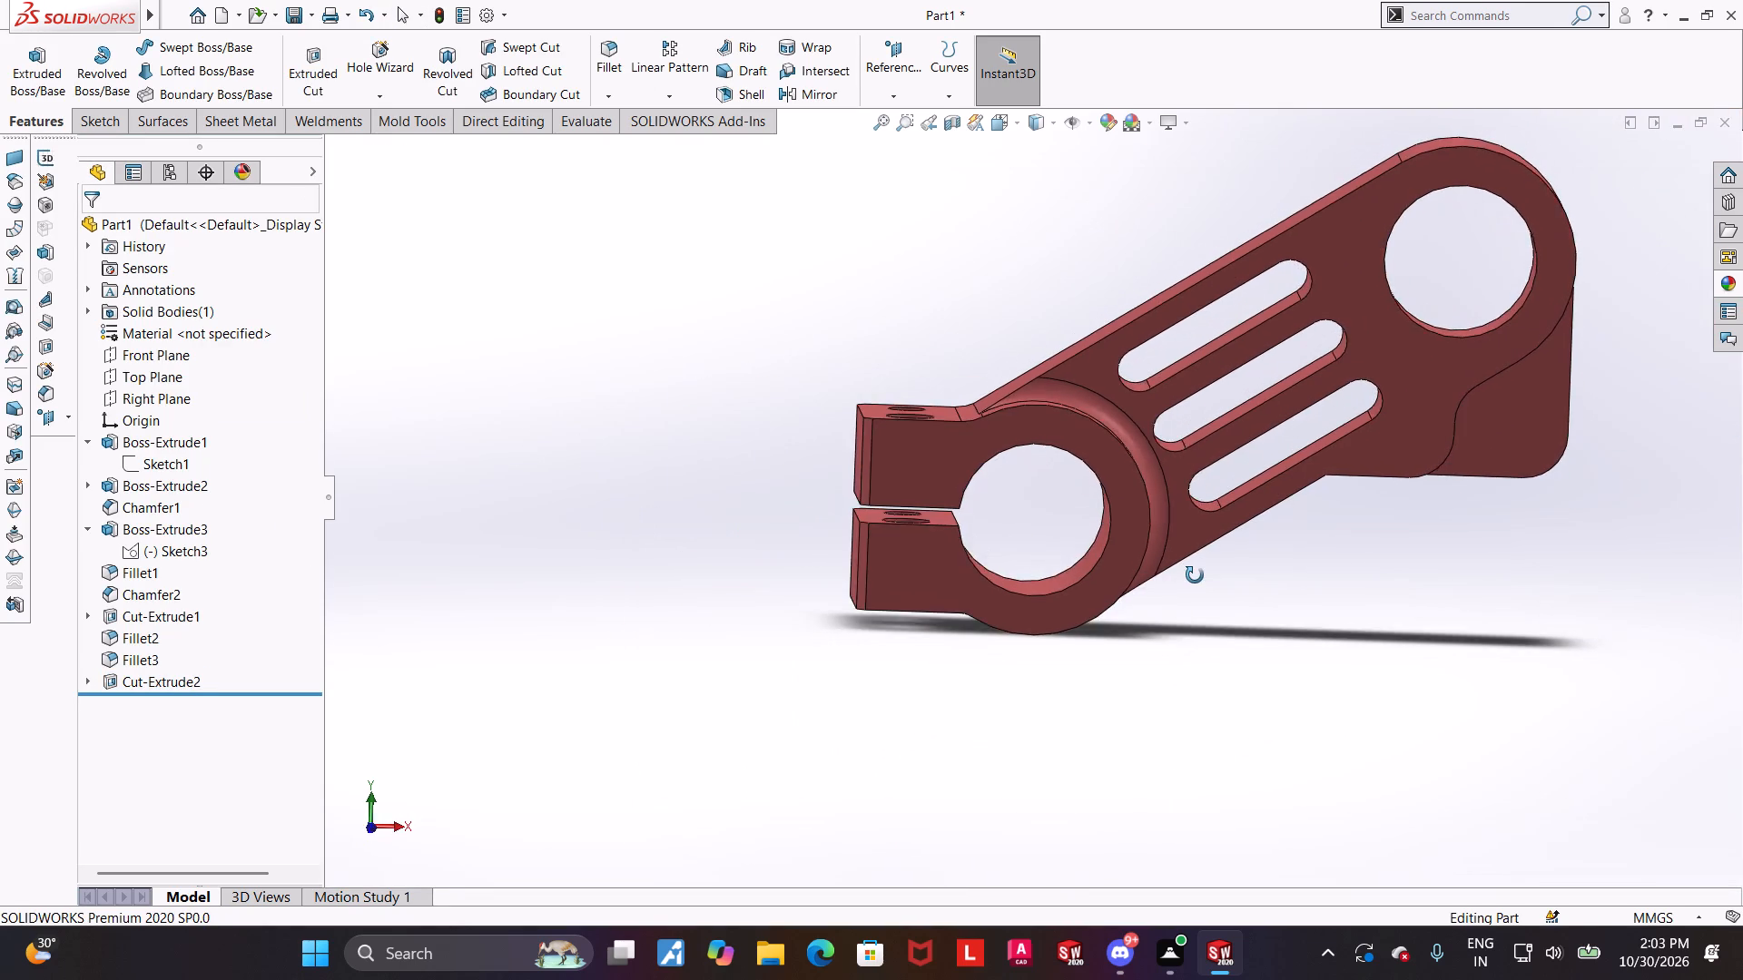
{"action": "middle_click_drag", "start_coordinate": [1195, 575], "coordinate": [1146, 589]}
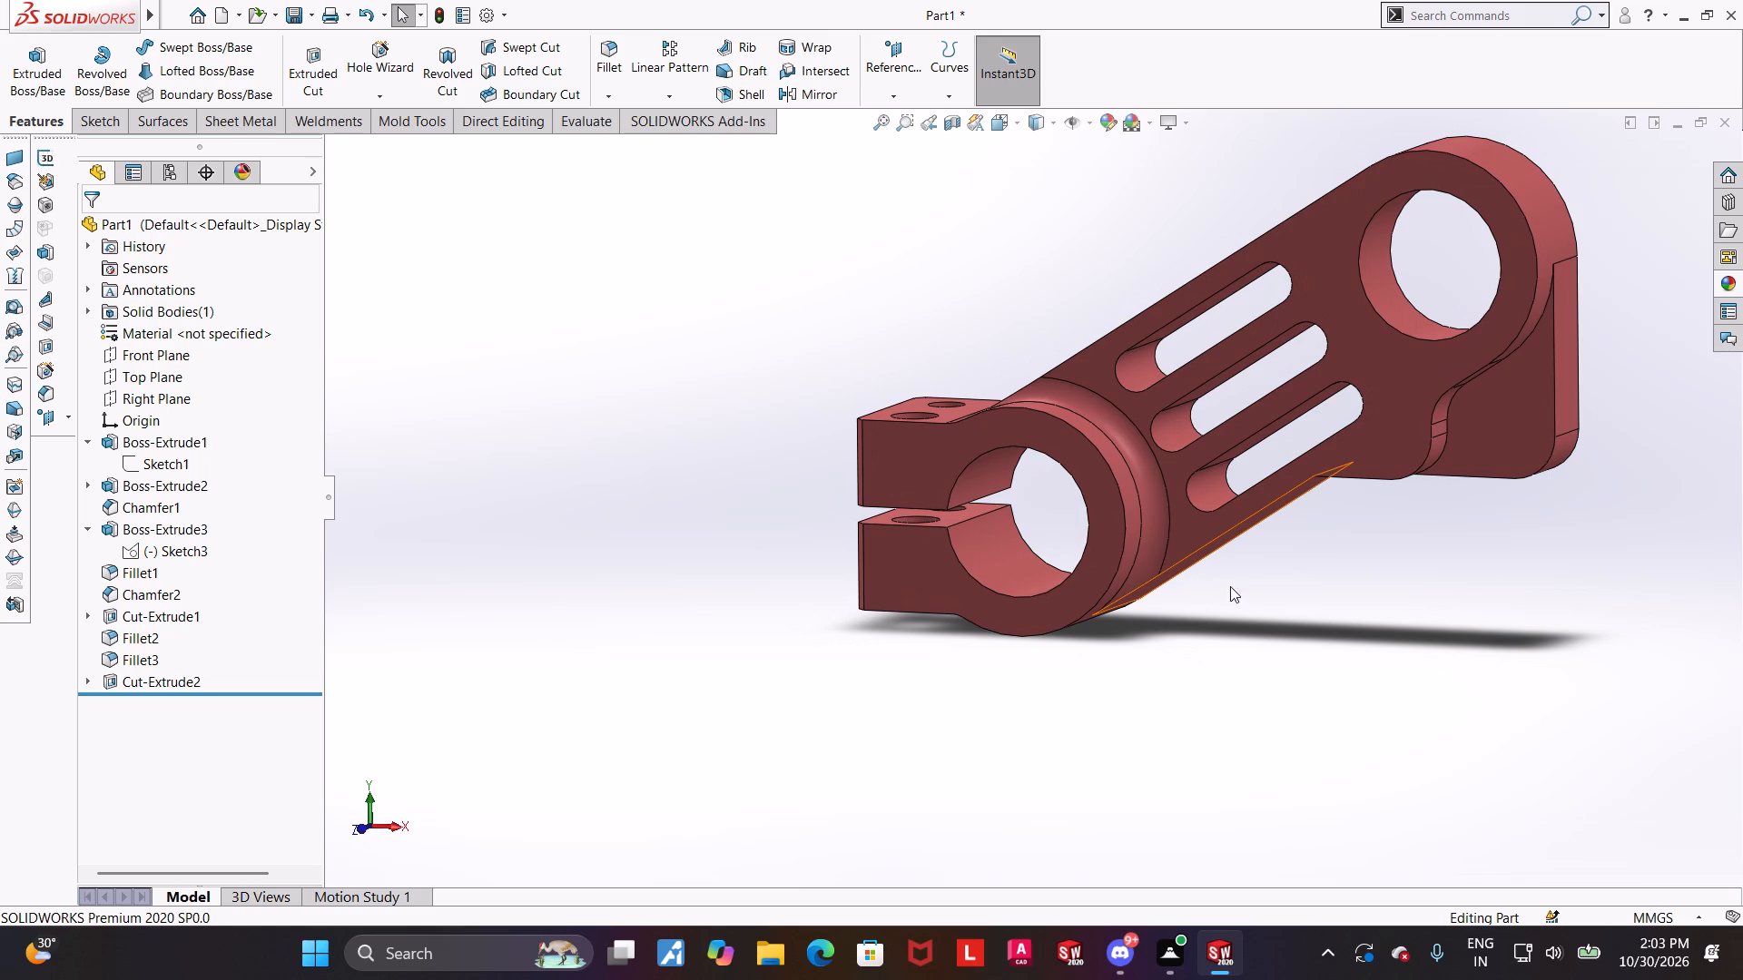
{"action": "scroll", "coordinate": [1295, 595], "scroll_direction": "up", "scroll_amount": 2}
{"action": "scroll", "coordinate": [1295, 332], "scroll_direction": "down", "scroll_amount": 1}
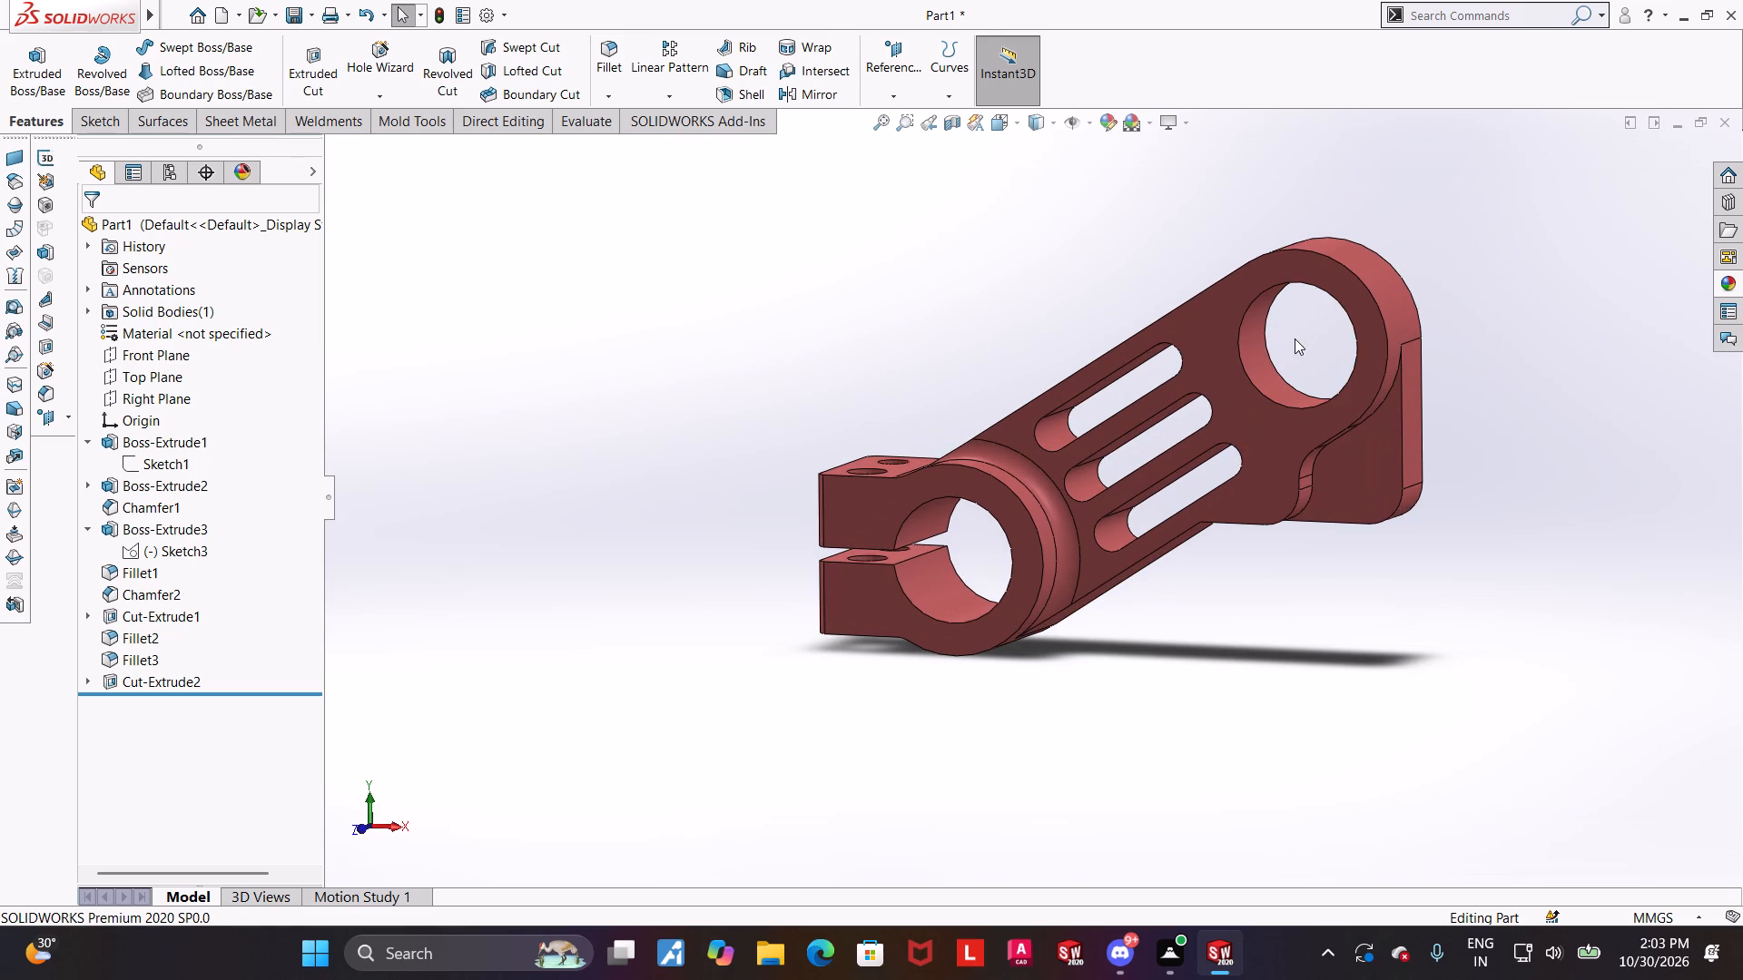
{"action": "key", "text": "ctrl+7"}
{"action": "left_click", "coordinate": [1022, 695]}
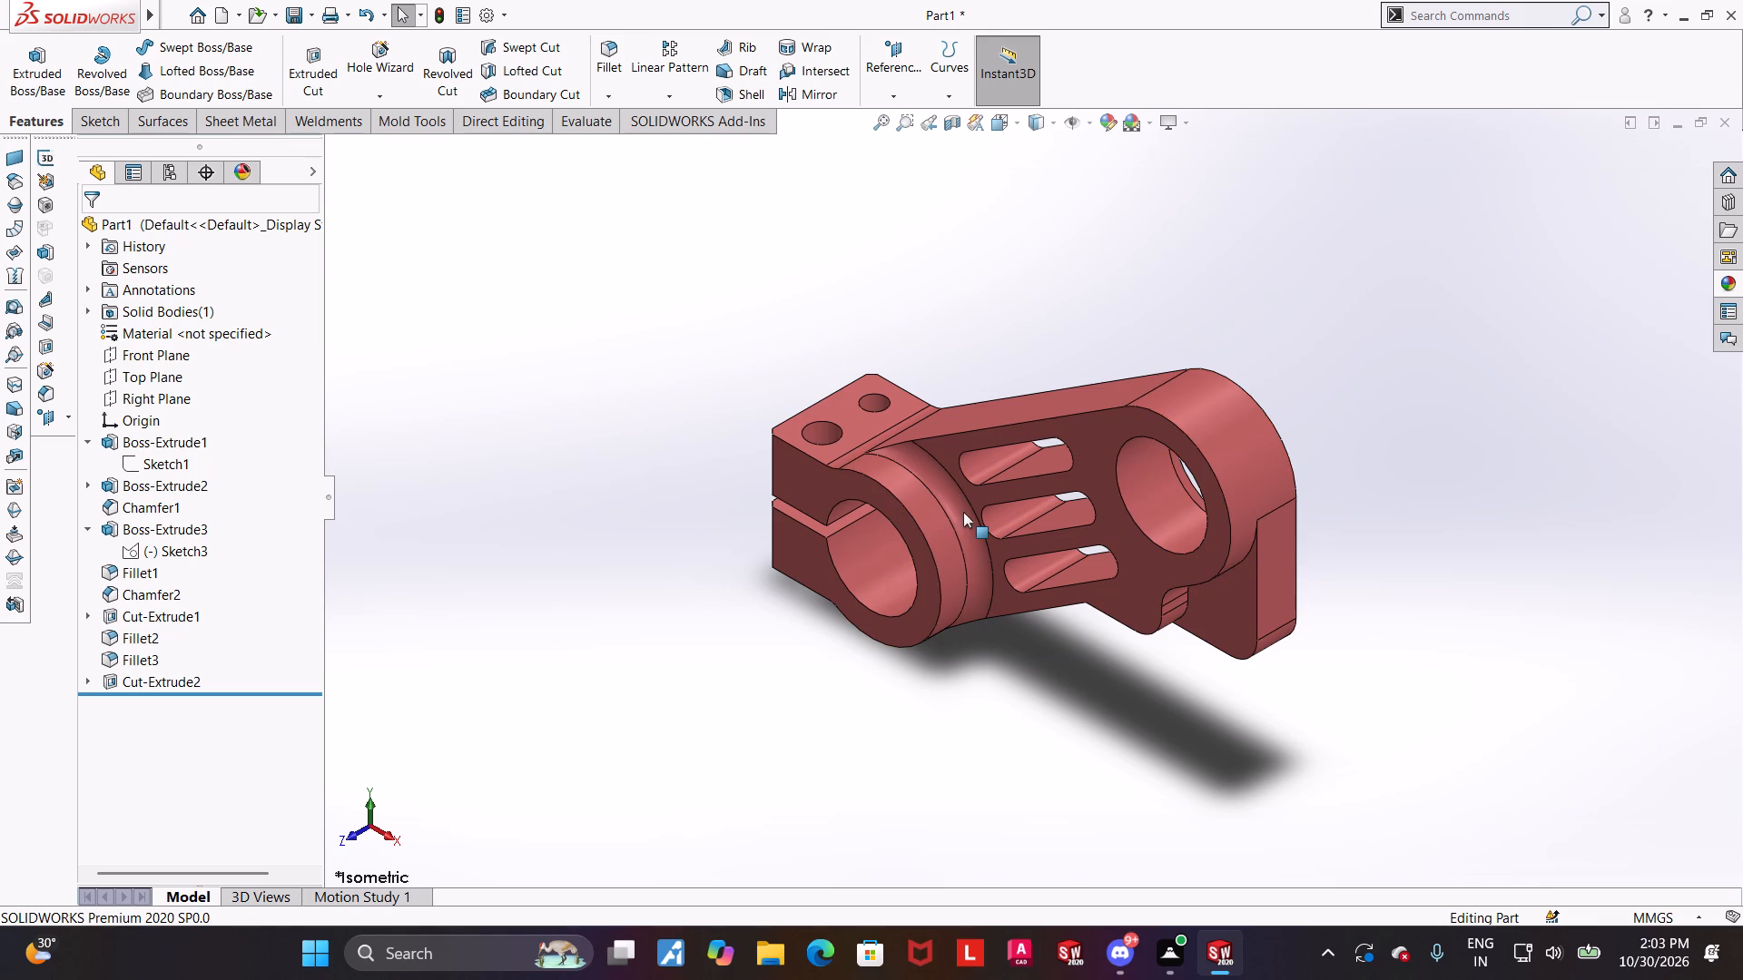
{"action": "scroll", "coordinate": [963, 512], "scroll_direction": "down", "scroll_amount": 3}
{"action": "left_click", "coordinate": [904, 425]}
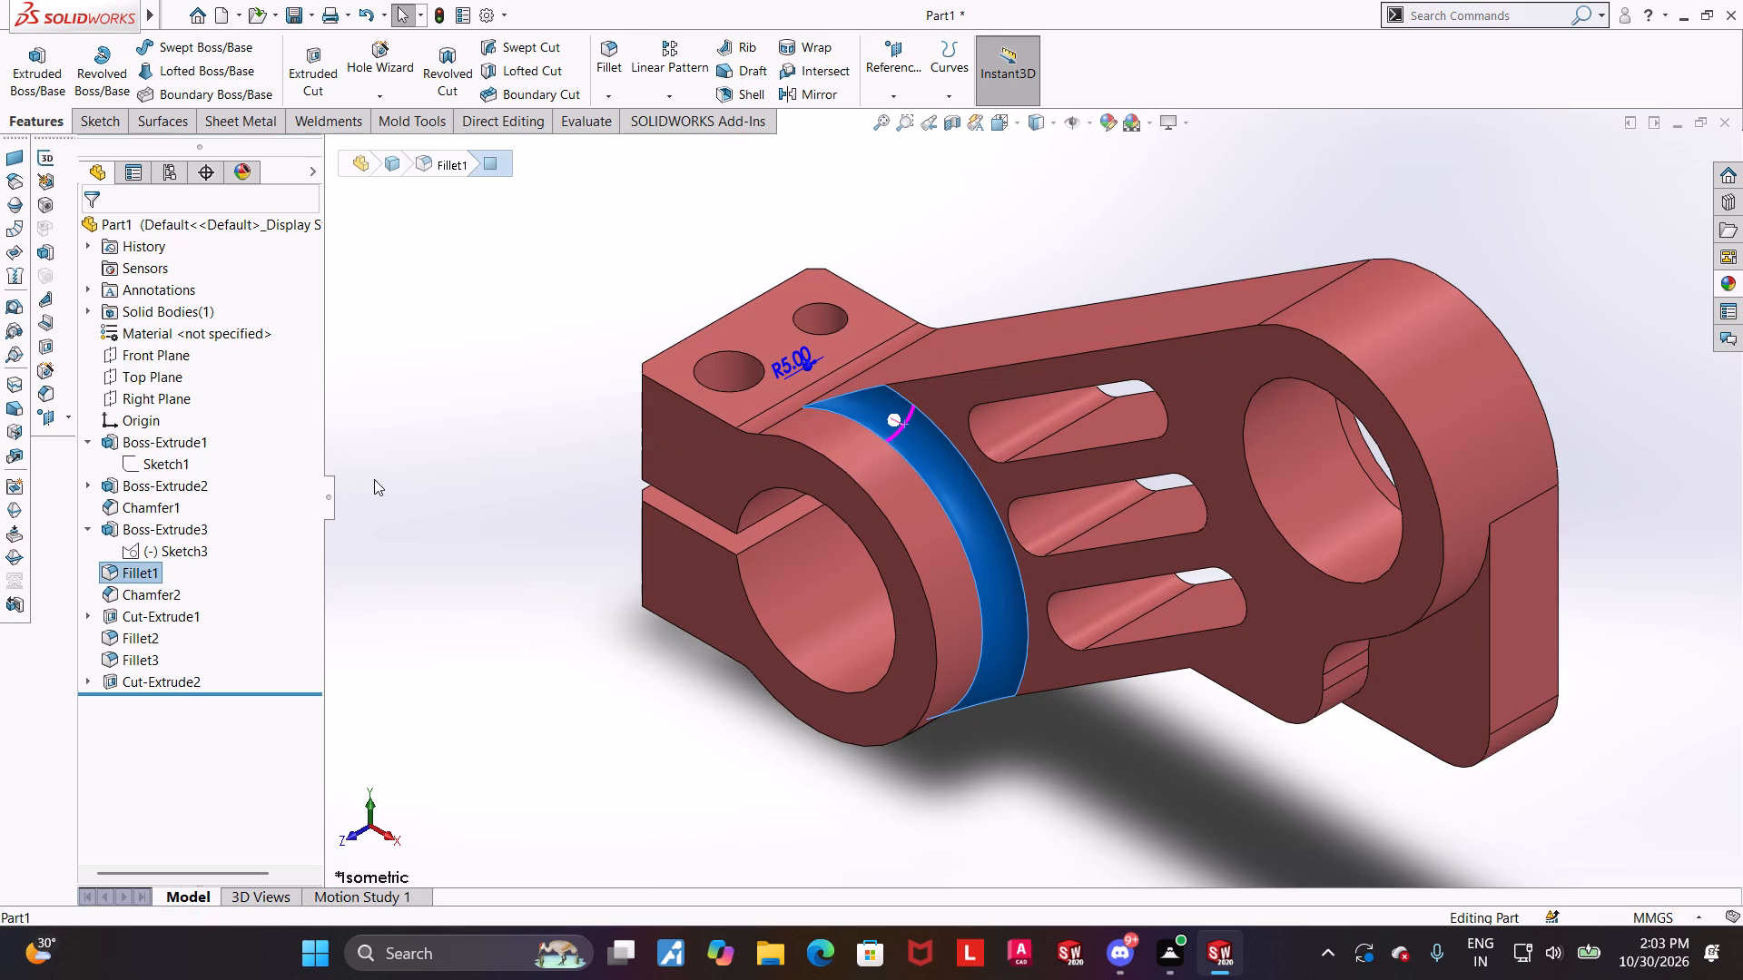
{"action": "left_click", "coordinate": [387, 475]}
{"action": "scroll", "coordinate": [1247, 575], "scroll_direction": "up", "scroll_amount": 1}
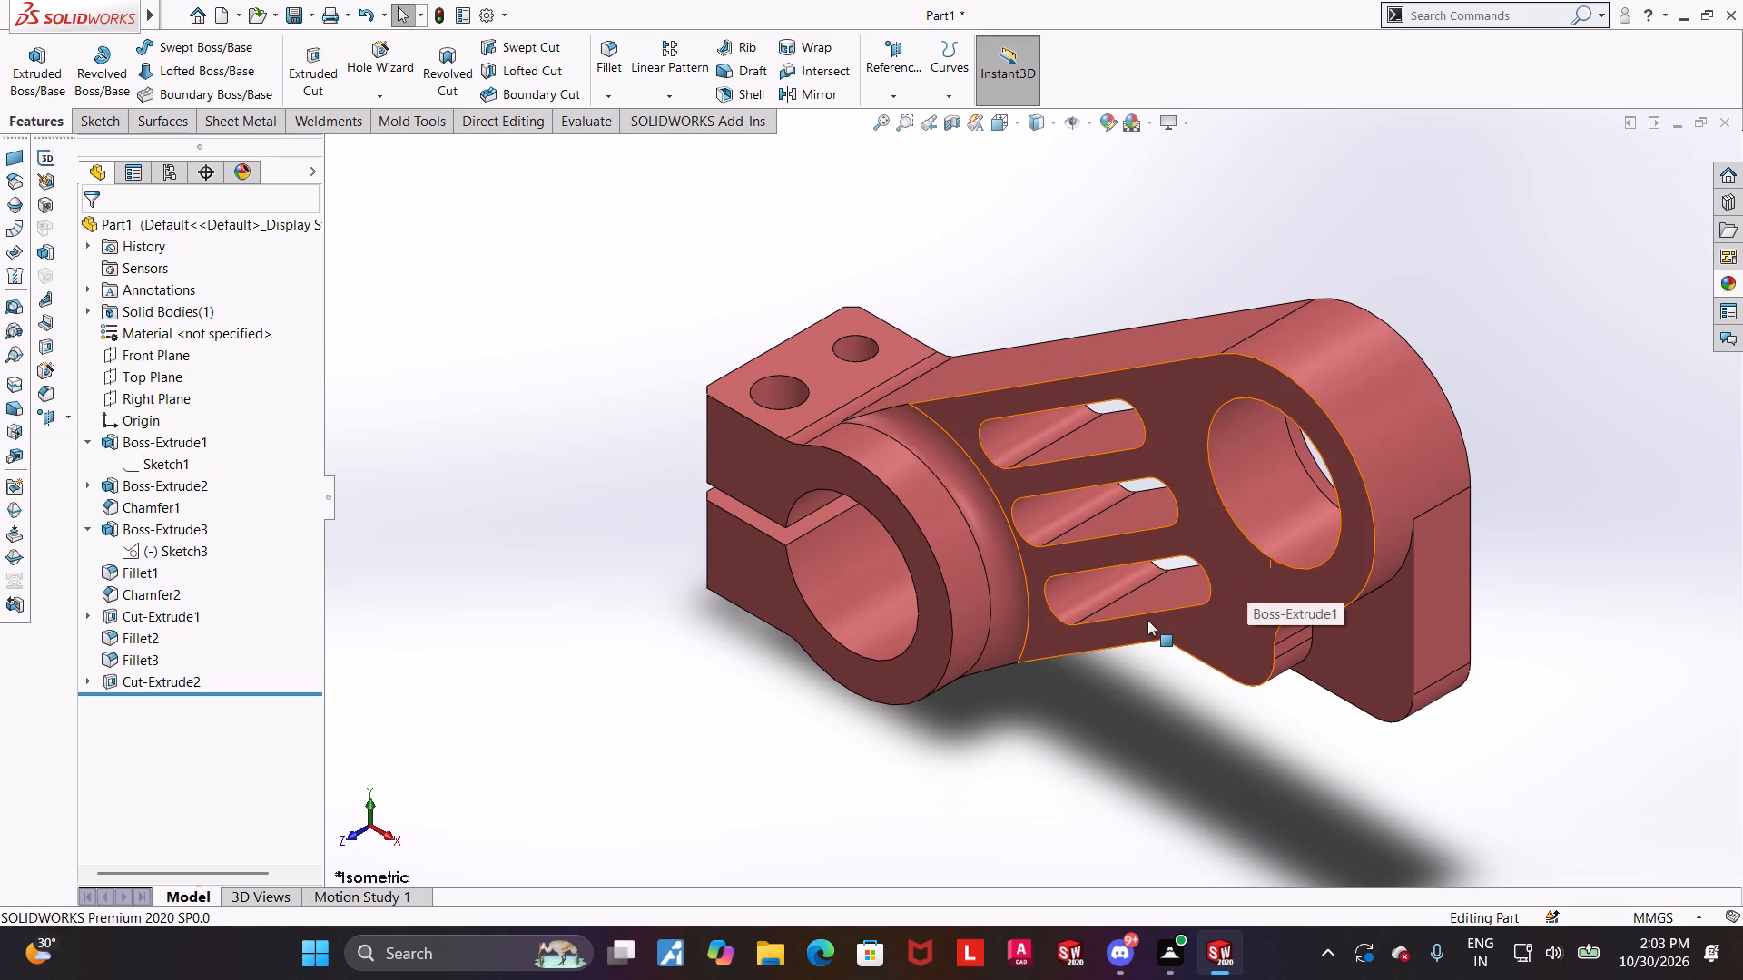
{"action": "scroll", "coordinate": [1103, 637], "scroll_direction": "up", "scroll_amount": 1}
{"action": "left_click", "coordinate": [1134, 692]}
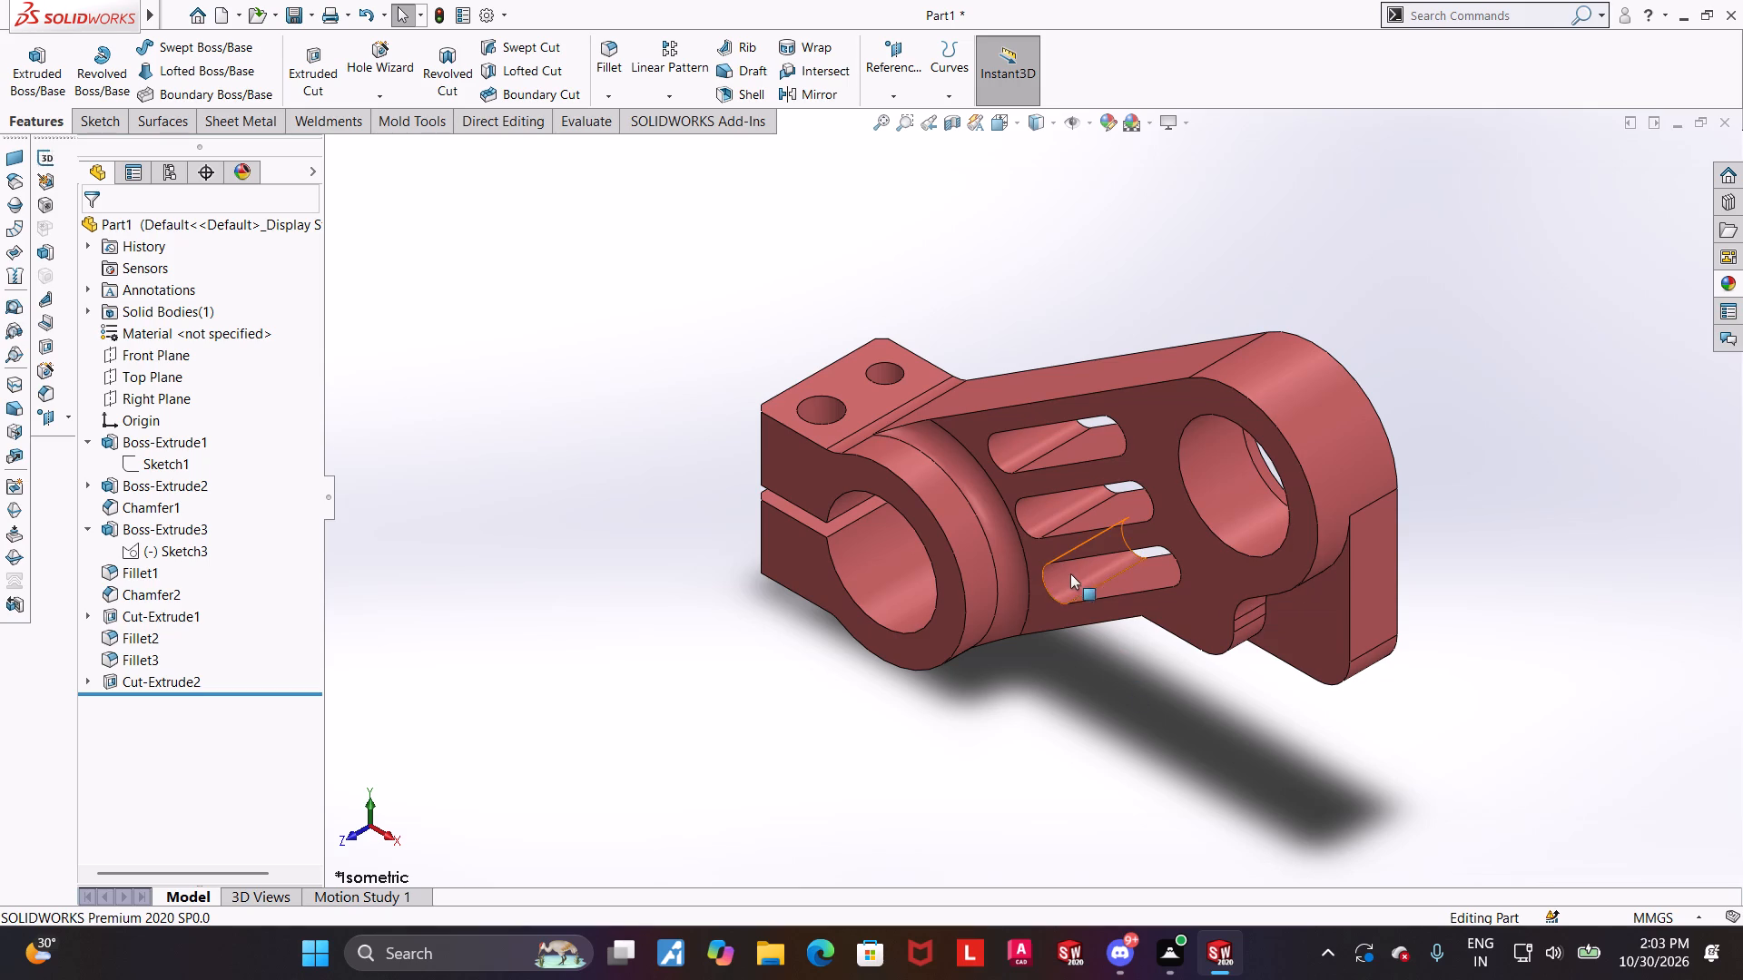
{"action": "left_click", "coordinate": [1070, 573]}
{"action": "left_click", "coordinate": [1068, 721]}
{"action": "scroll", "coordinate": [1098, 575], "scroll_direction": "up", "scroll_amount": 1}
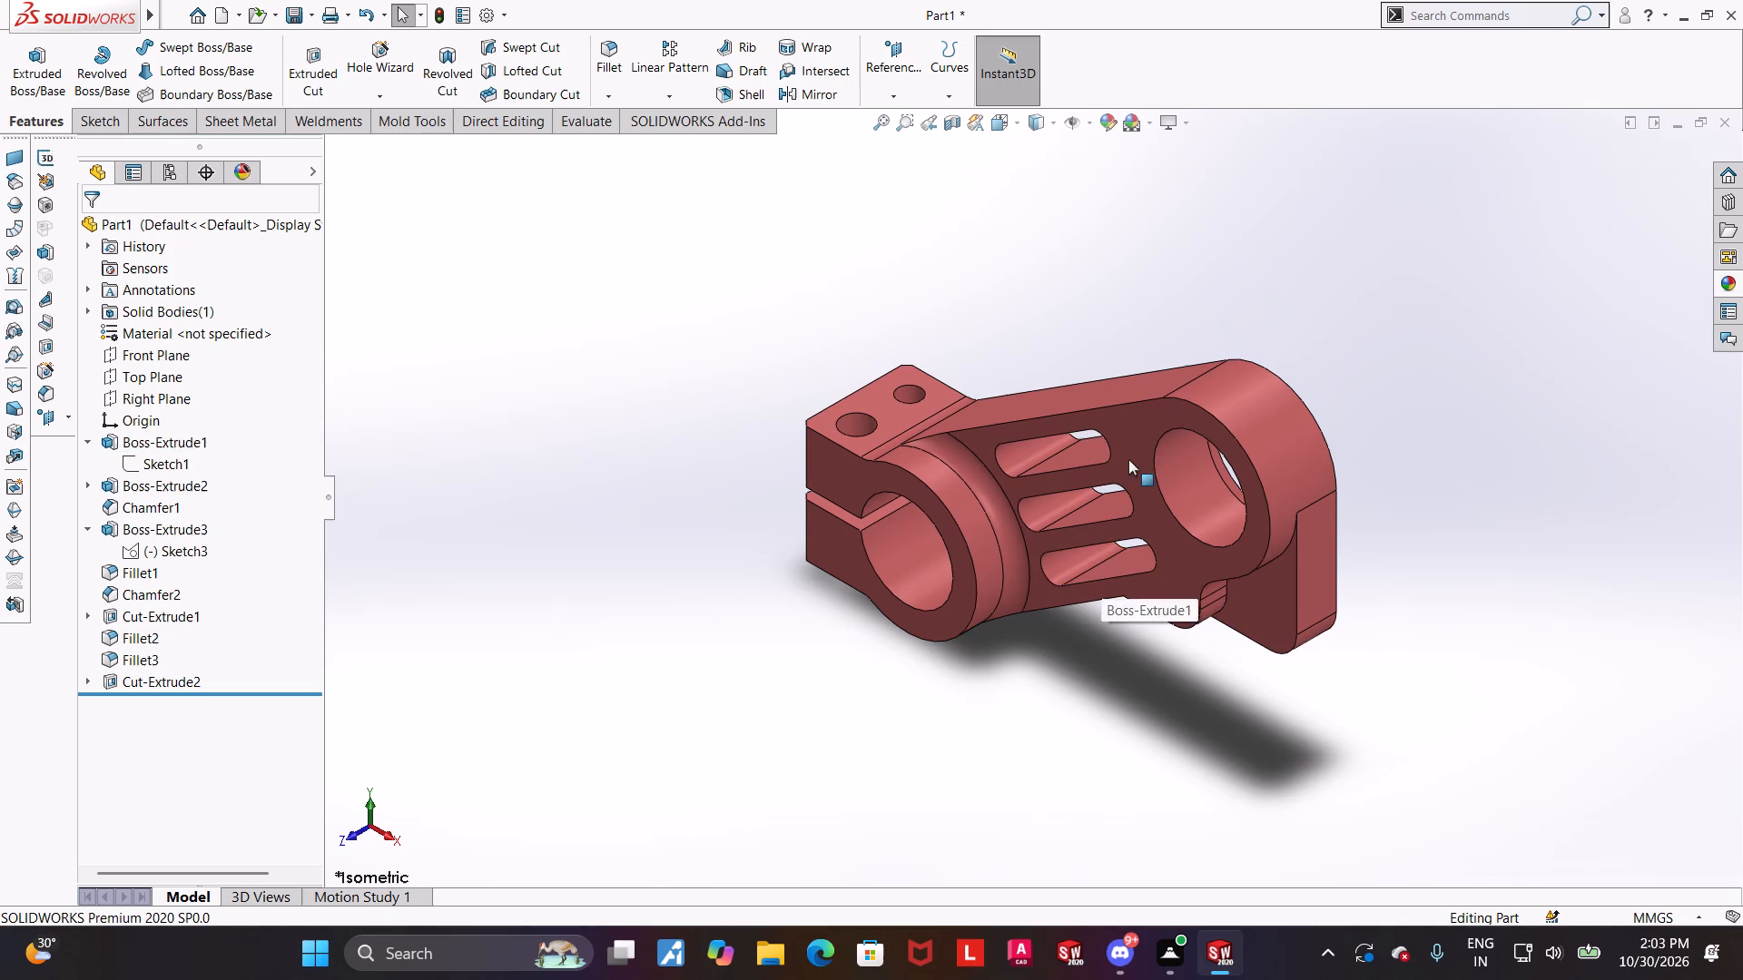
{"action": "scroll", "coordinate": [1128, 459], "scroll_direction": "down", "scroll_amount": 1}
{"action": "scroll", "coordinate": [995, 451], "scroll_direction": "down", "scroll_amount": 3}
{"action": "scroll", "coordinate": [1005, 473], "scroll_direction": "up", "scroll_amount": 4}
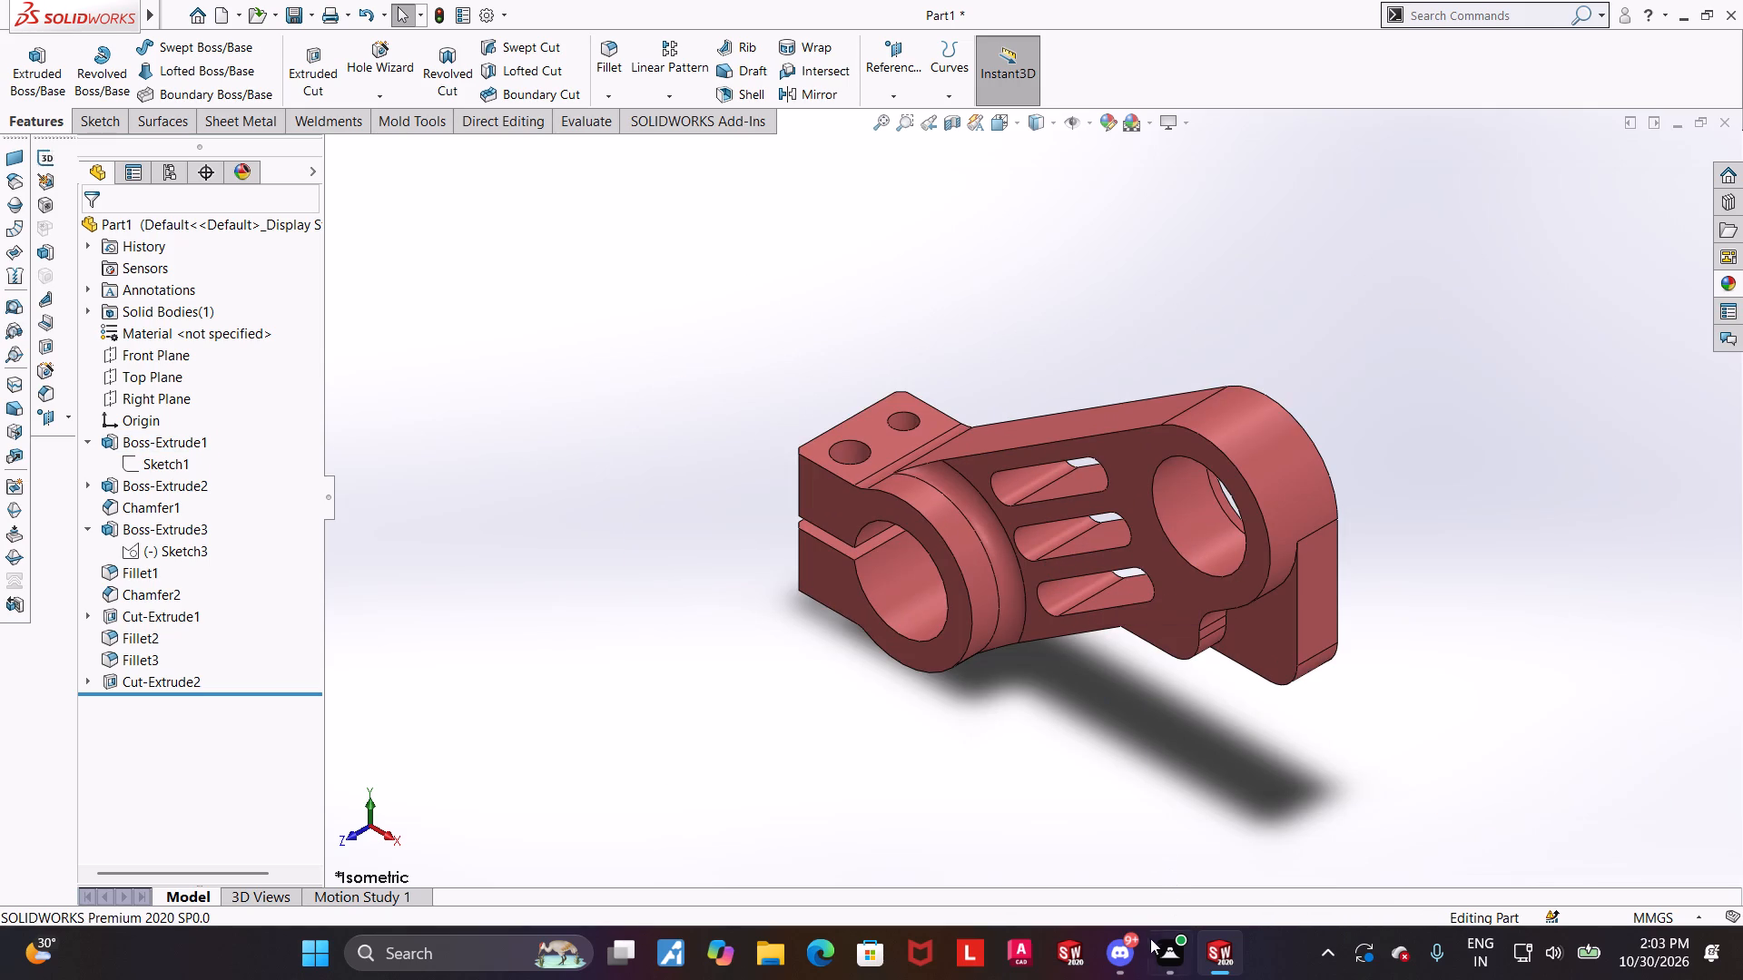
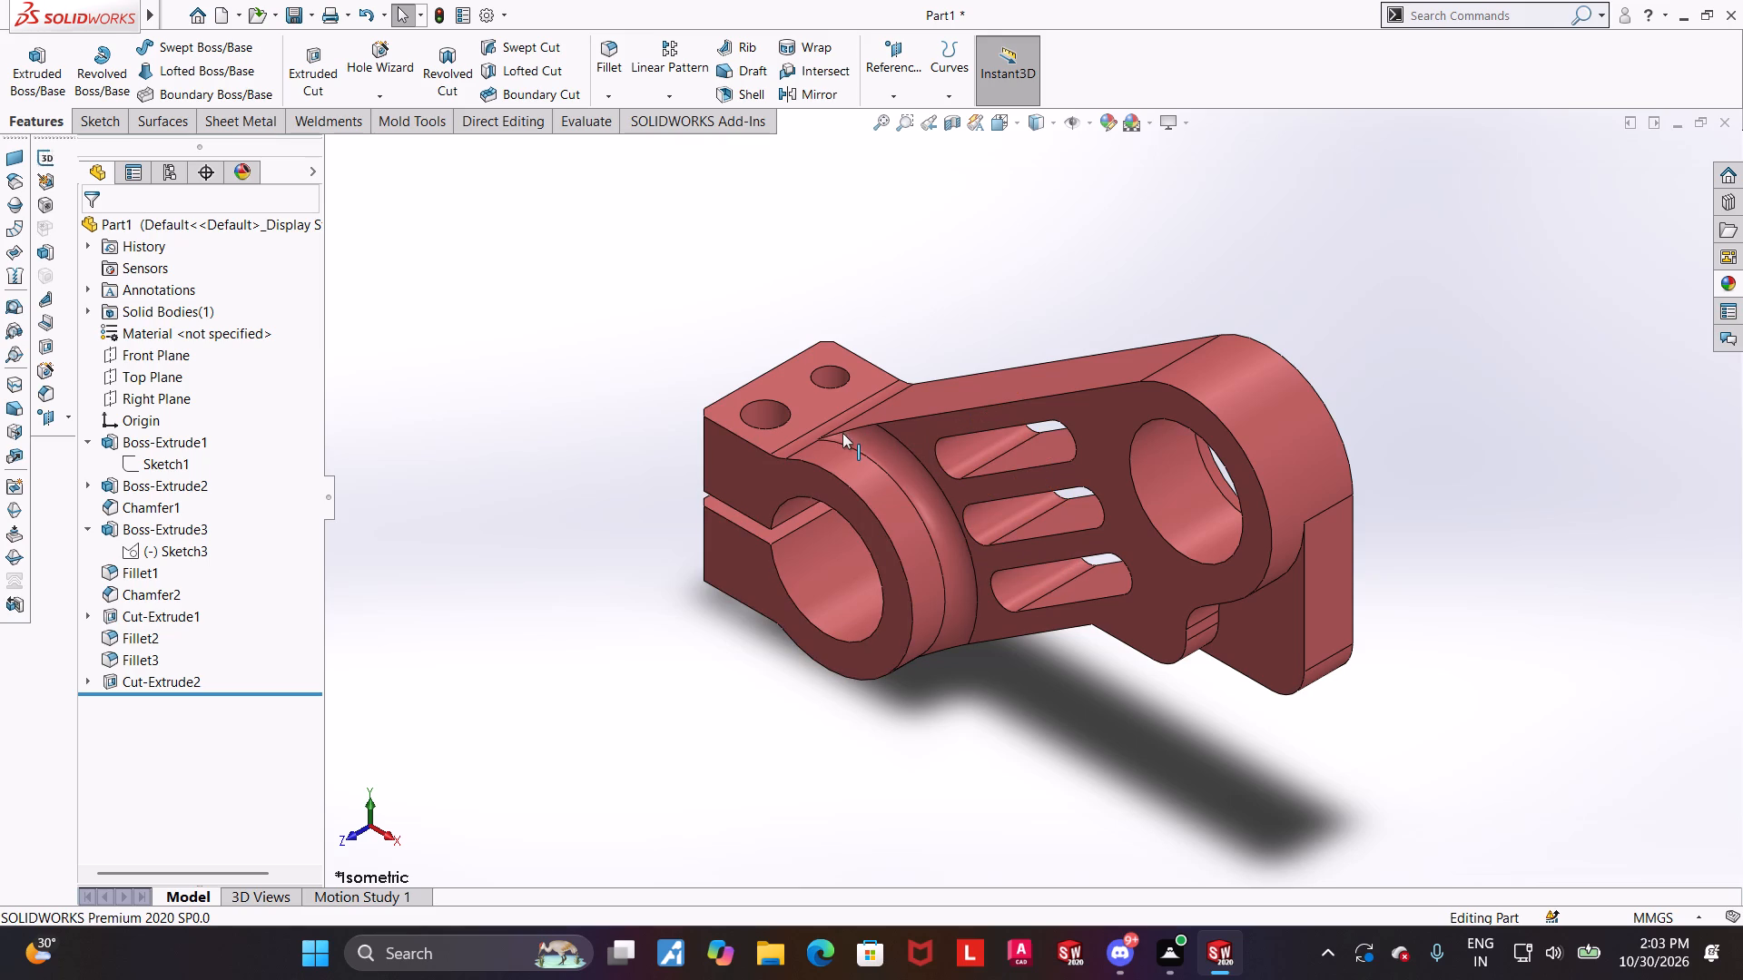
Examine the split clamp end, its bolt holes and the fillet around the boss, then the rear face of the arm.
{"action": "scroll", "coordinate": [842, 433], "scroll_direction": "down", "scroll_amount": 4}
{"action": "scroll", "coordinate": [841, 435], "scroll_direction": "up", "scroll_amount": 1}
{"action": "middle_click_drag", "start_coordinate": [841, 435], "coordinate": [916, 238]}
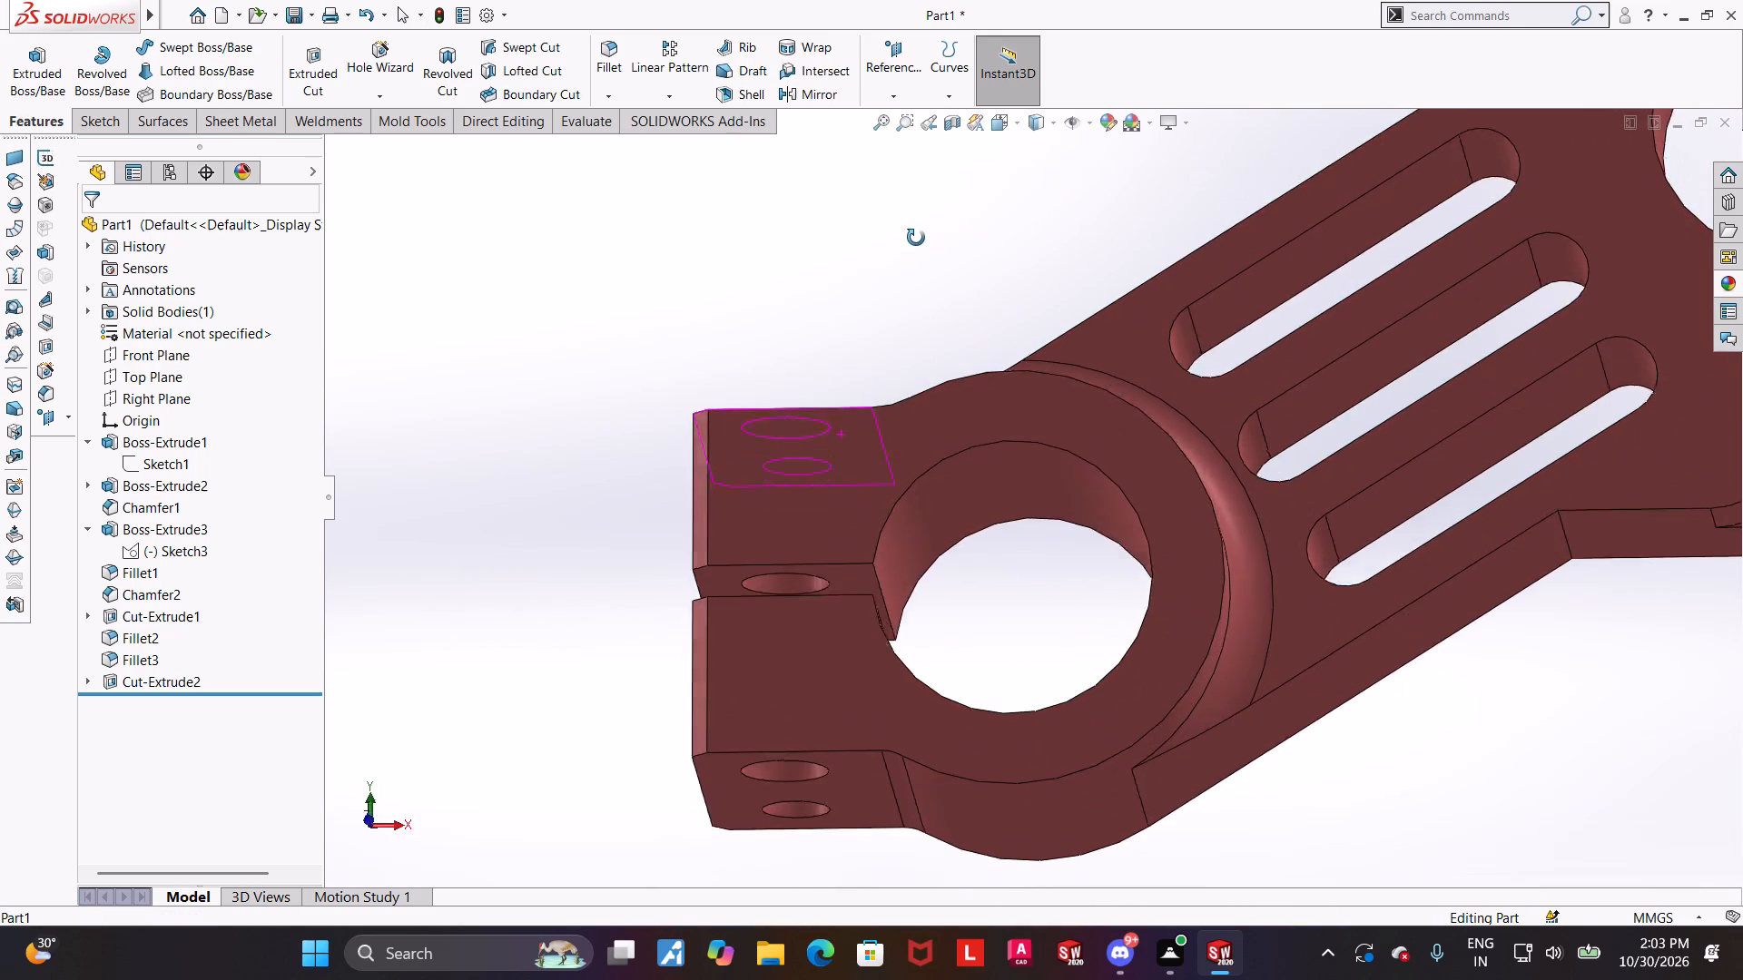
{"action": "middle_click_drag", "start_coordinate": [916, 238], "coordinate": [914, 594]}
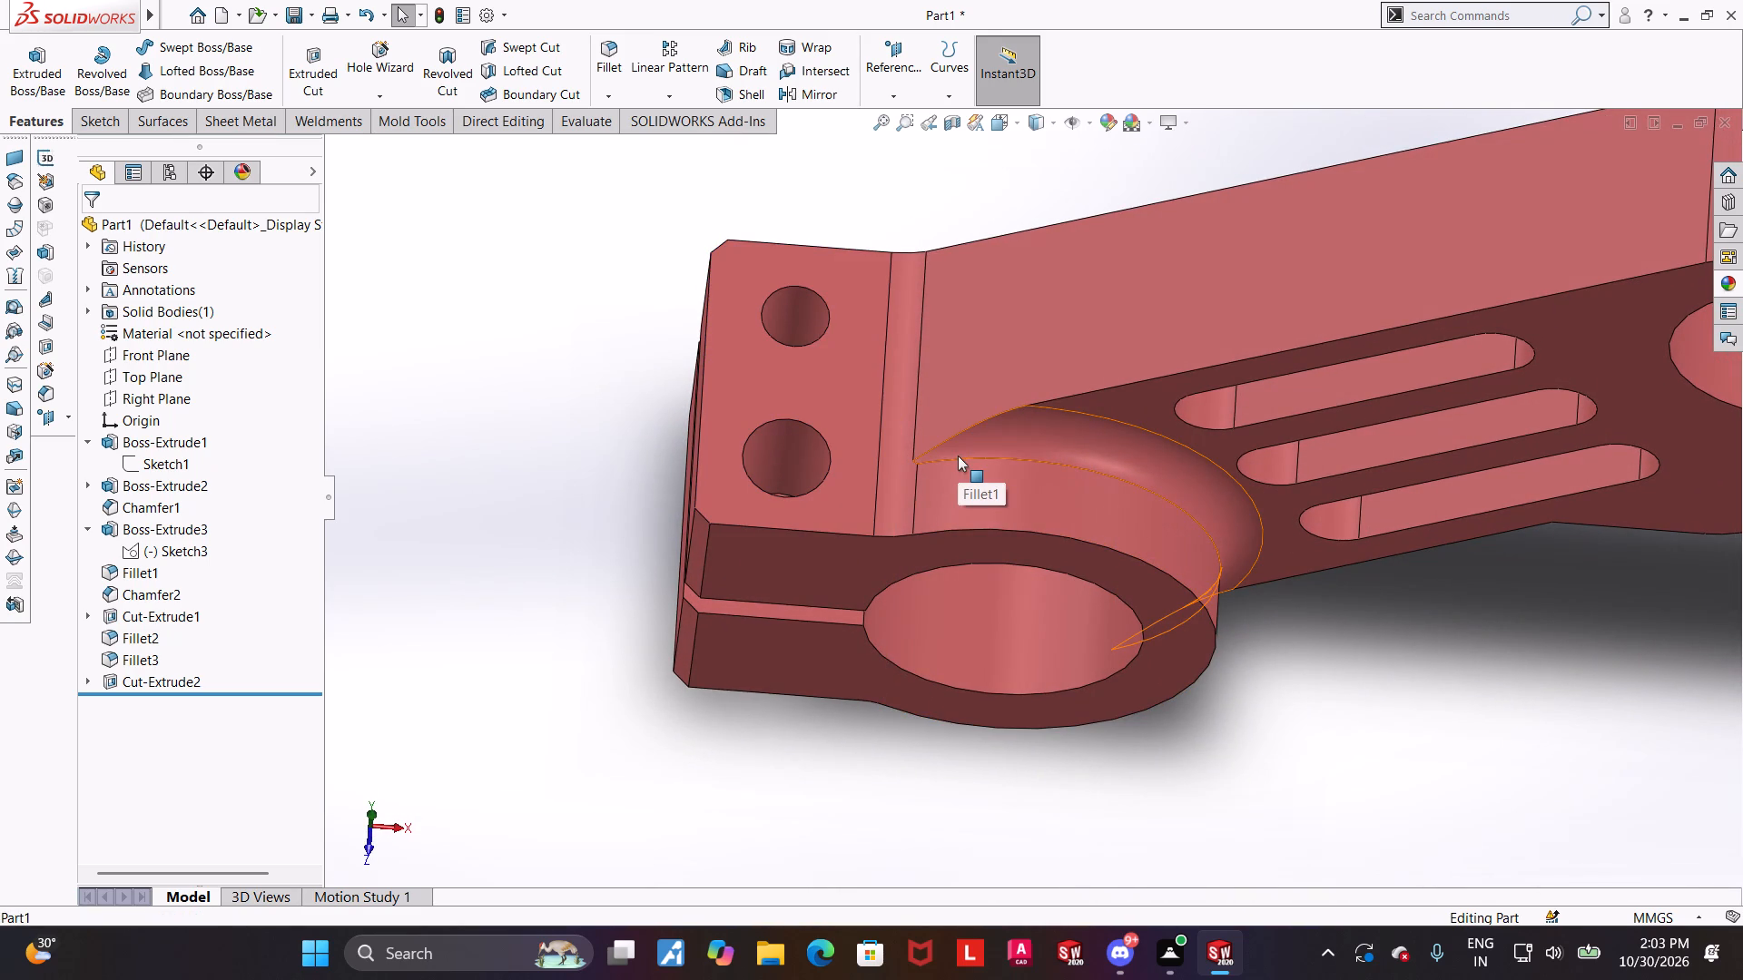
{"action": "middle_click_drag", "start_coordinate": [951, 447], "coordinate": [939, 228]}
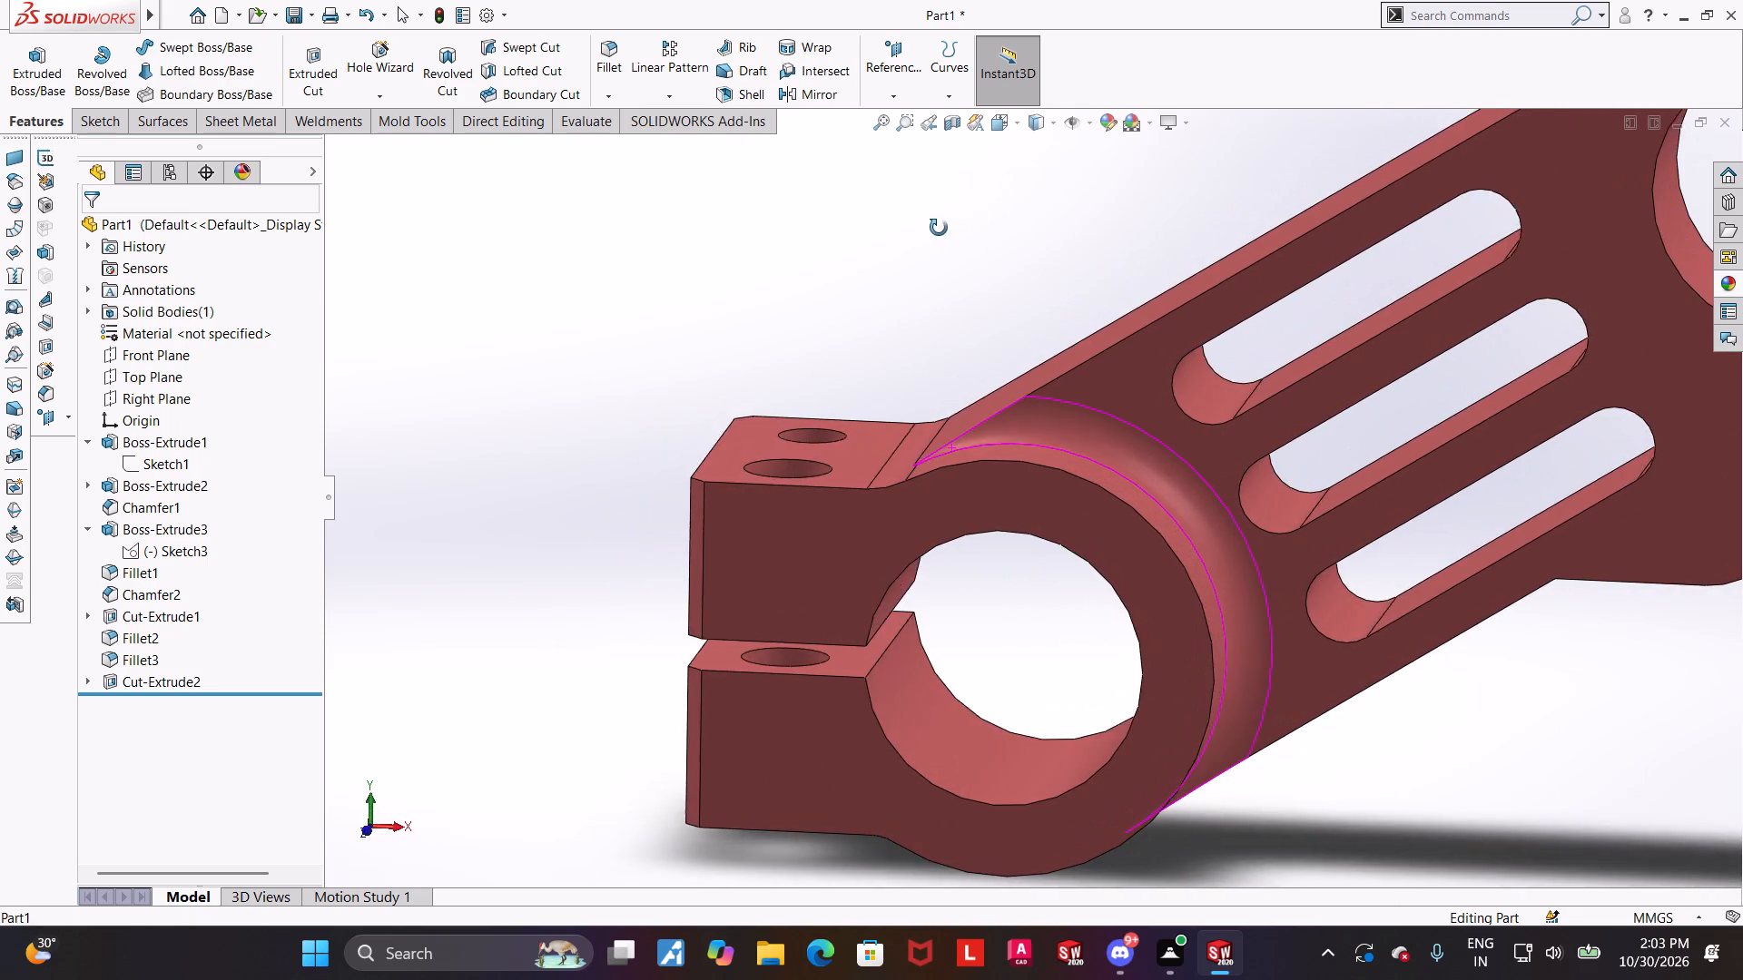
{"action": "middle_click_drag", "start_coordinate": [939, 228], "coordinate": [980, 245]}
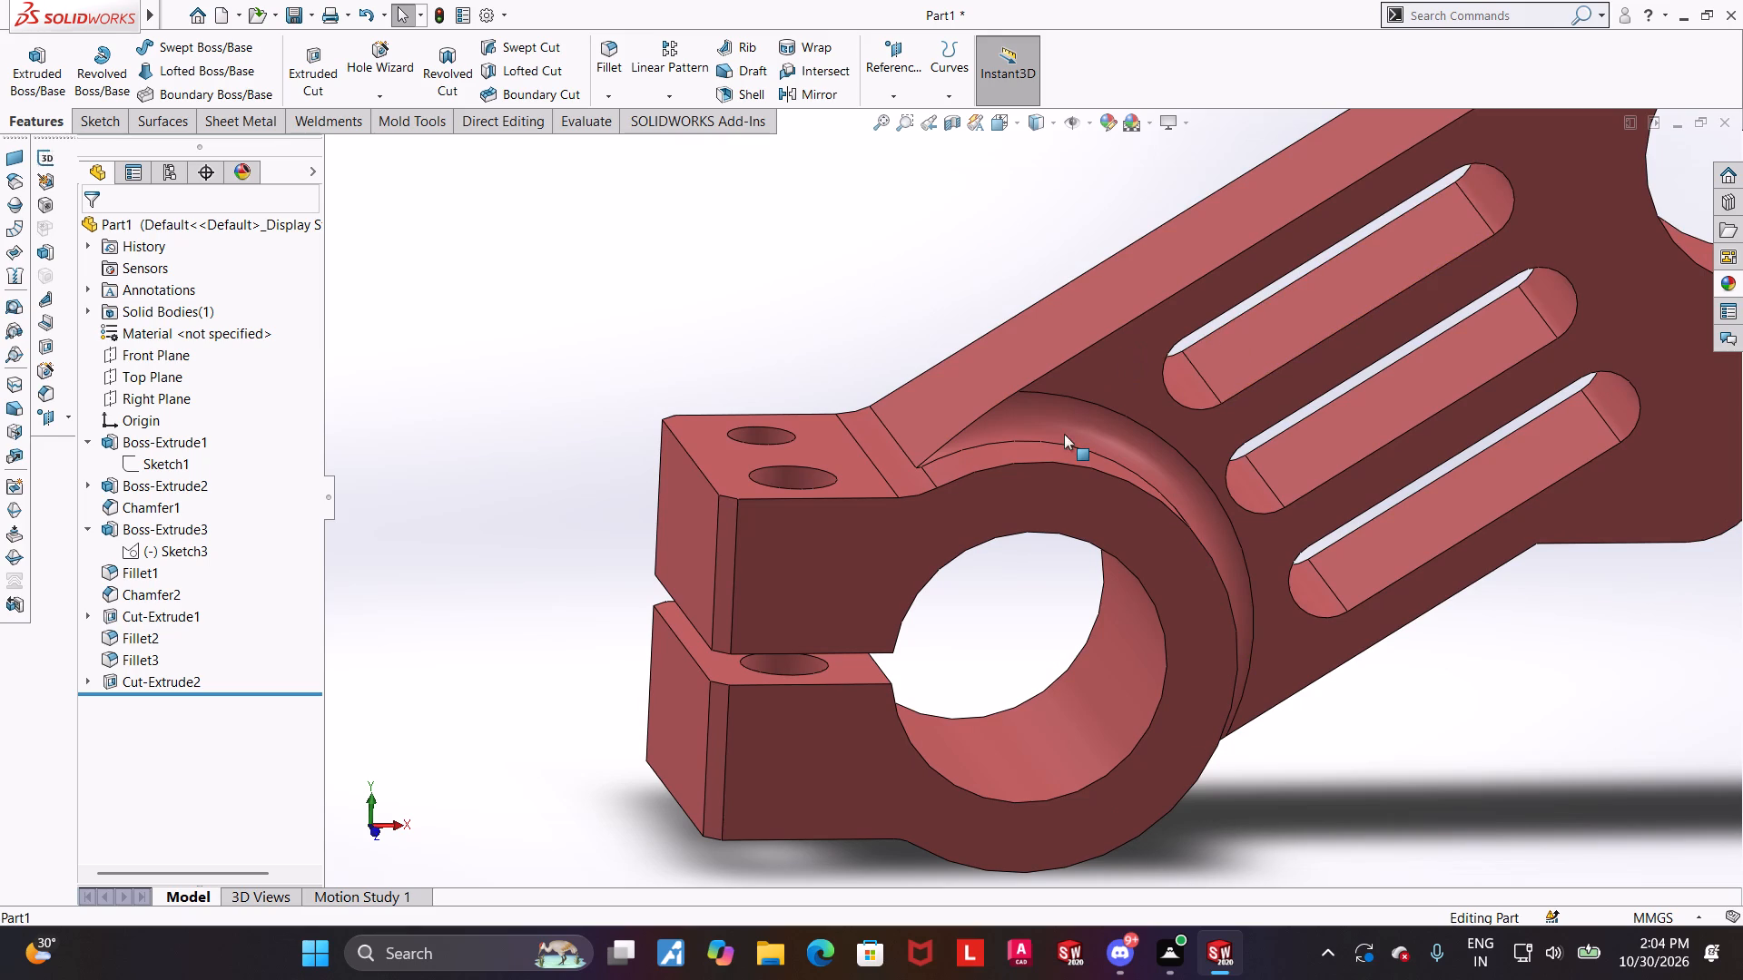
{"action": "middle_click_drag", "start_coordinate": [1061, 435], "coordinate": [1053, 429]}
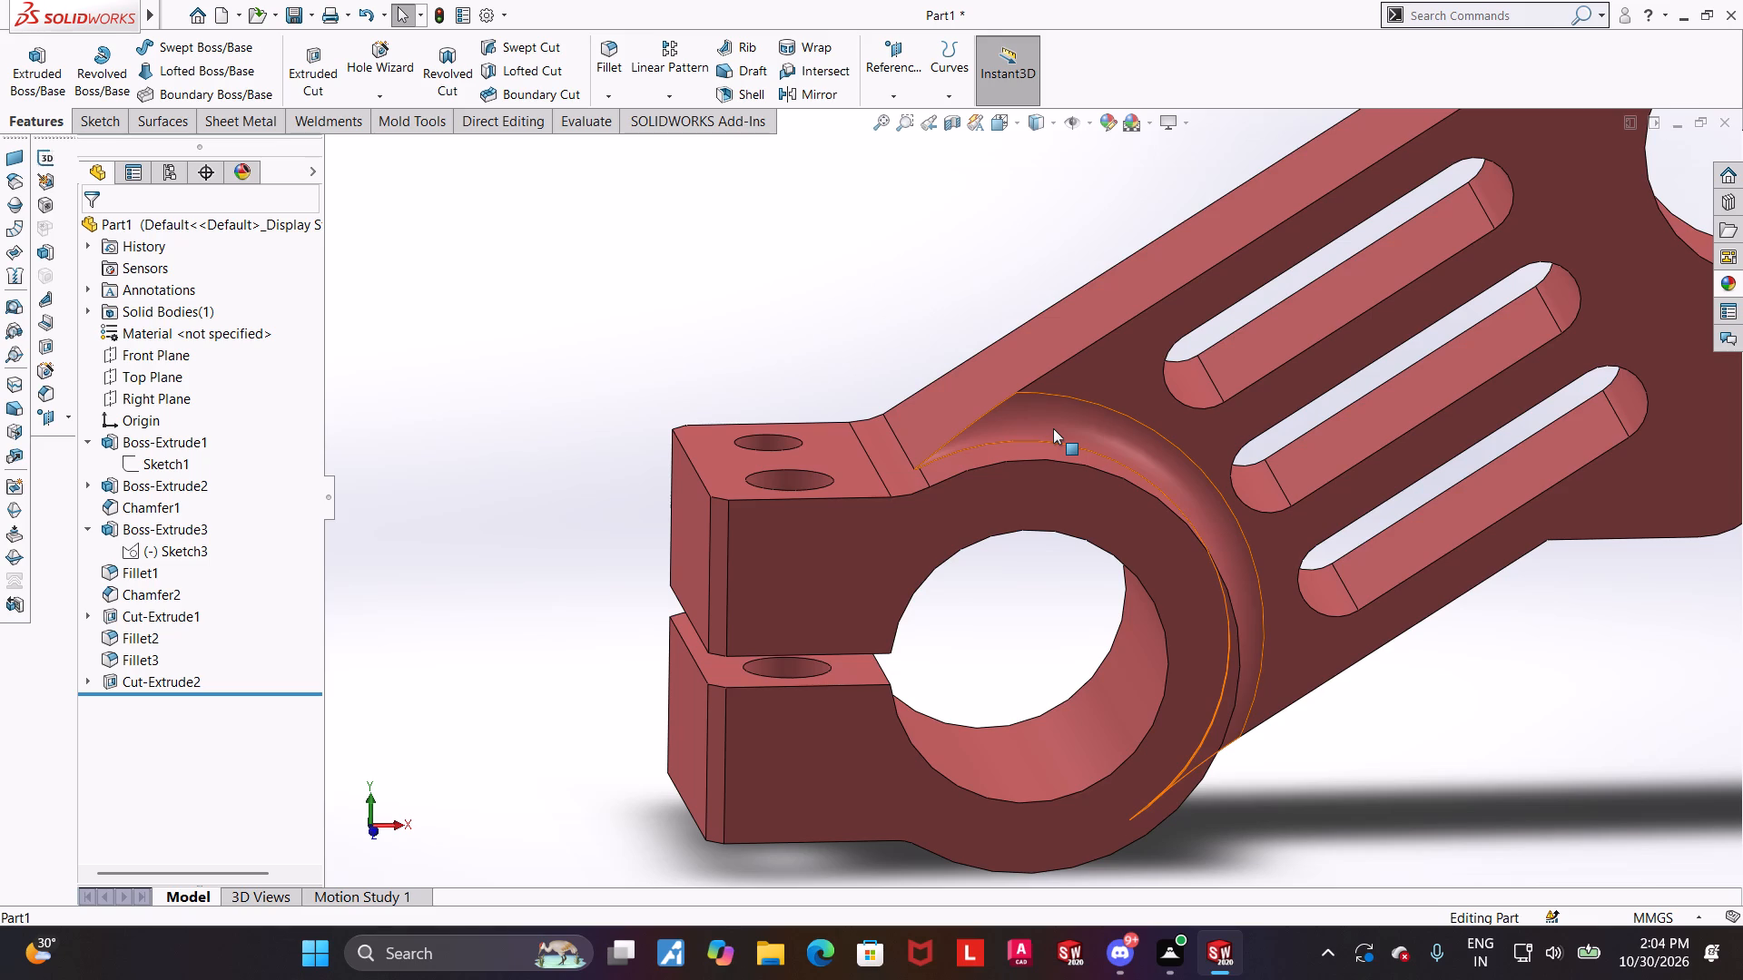
{"action": "scroll", "coordinate": [1186, 474], "scroll_direction": "up", "scroll_amount": 3}
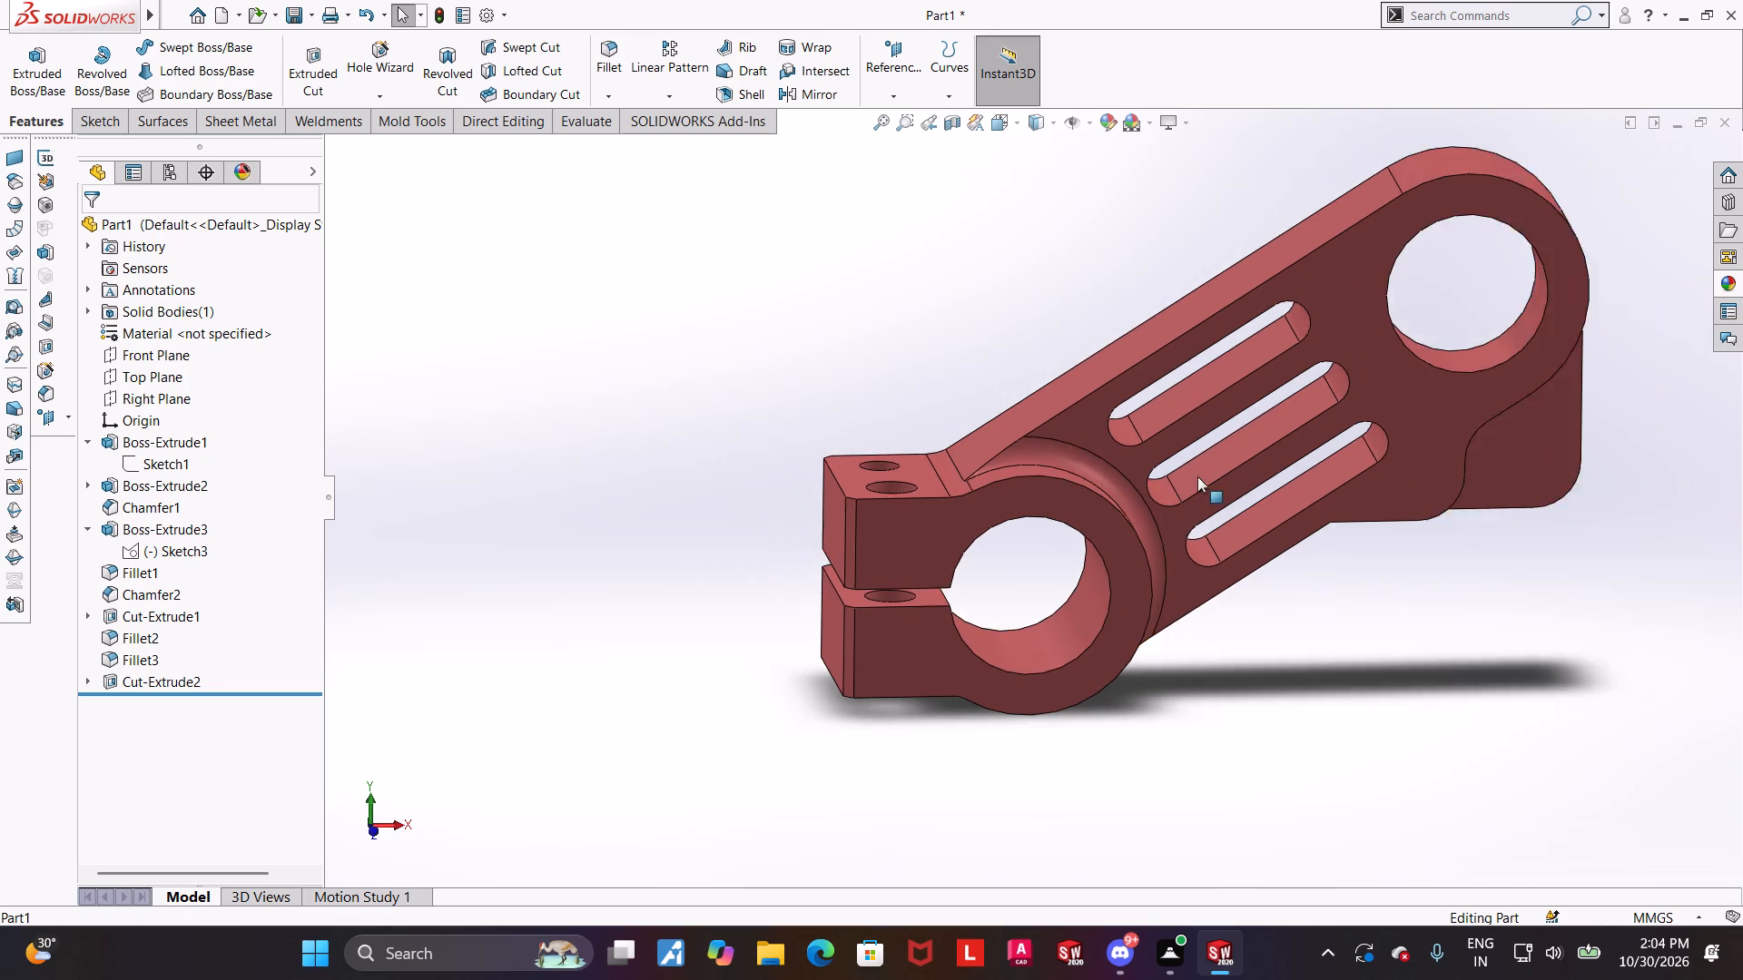
{"action": "scroll", "coordinate": [1197, 476], "scroll_direction": "up", "scroll_amount": 1}
{"action": "middle_click_drag", "start_coordinate": [1450, 490], "coordinate": [1080, 504]}
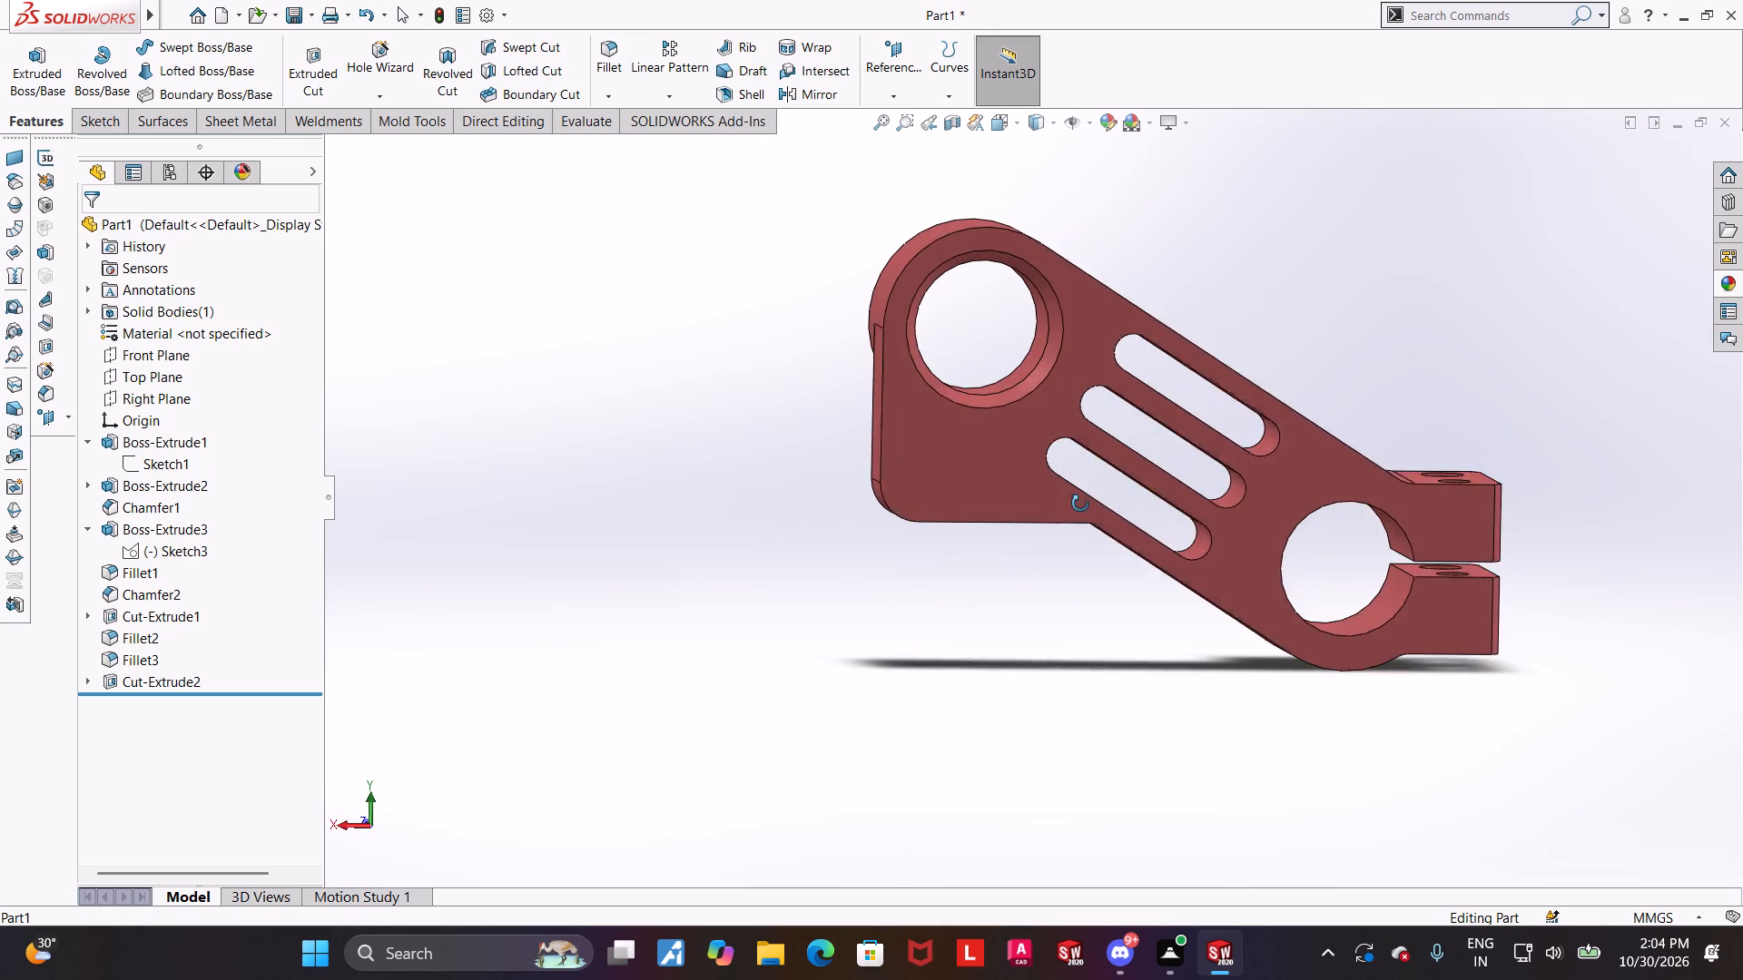
{"action": "middle_click_drag", "start_coordinate": [1080, 504], "coordinate": [1077, 505]}
Show the part in the standard Back view with the Hidden Lines Removed display style.
{"action": "left_click", "coordinate": [991, 124]}
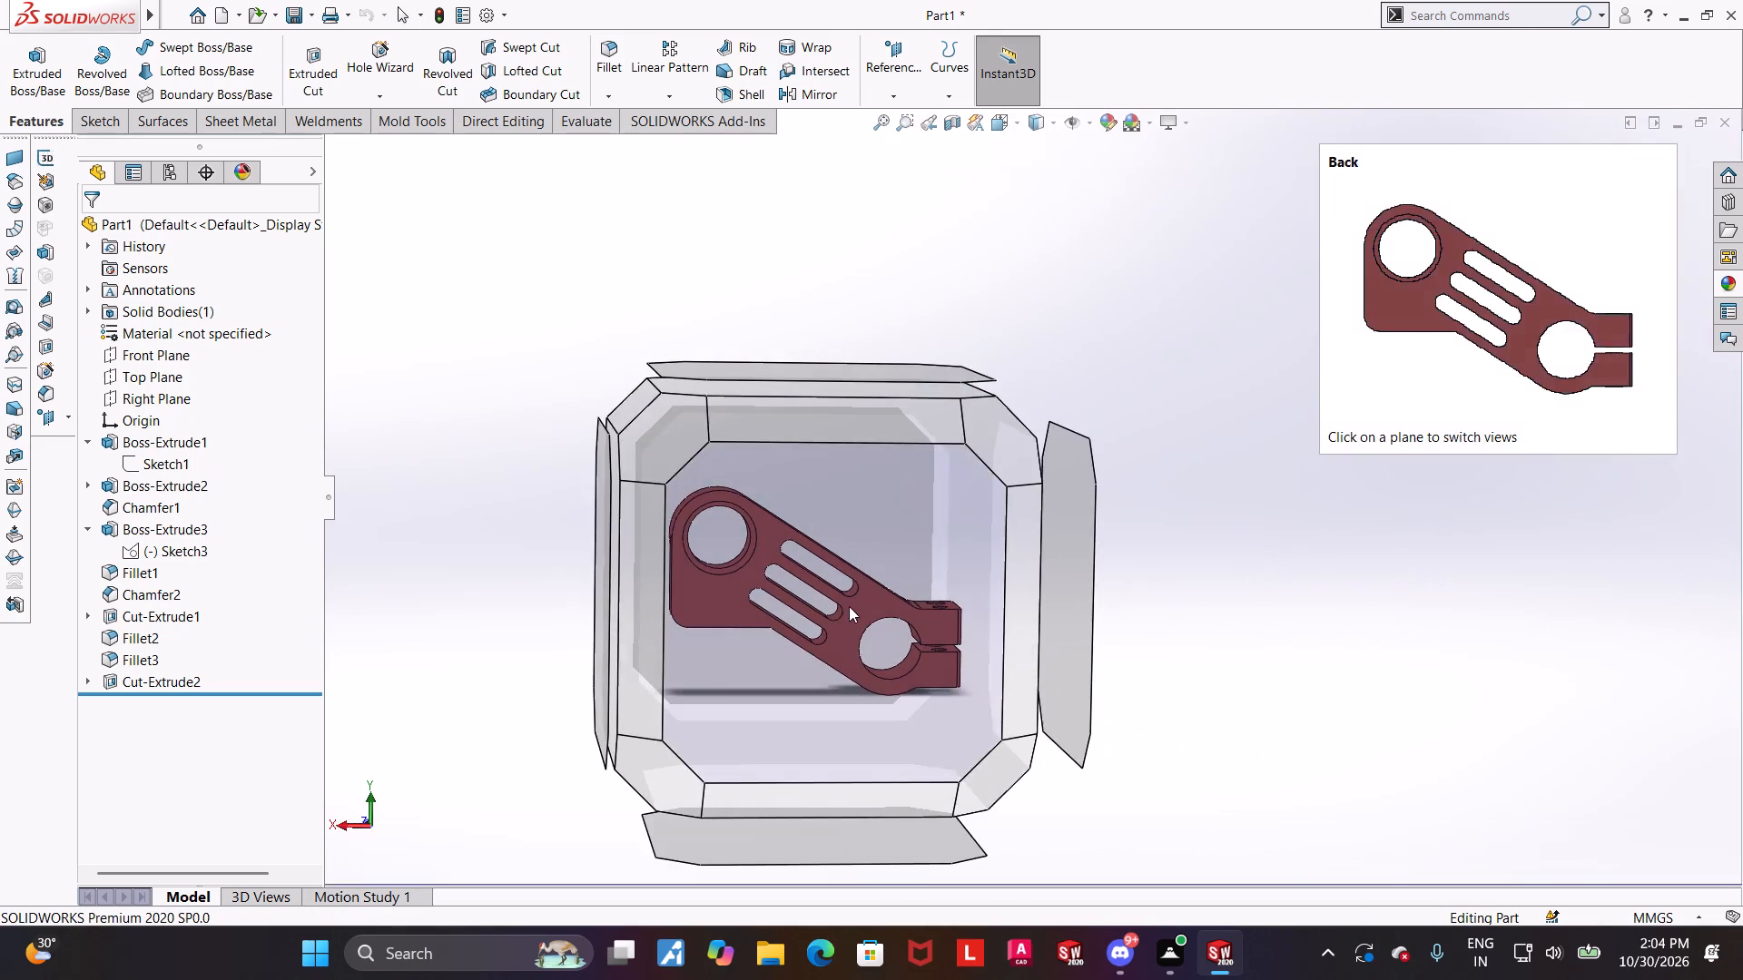
{"action": "left_click", "coordinate": [847, 609]}
{"action": "left_click", "coordinate": [1029, 127]}
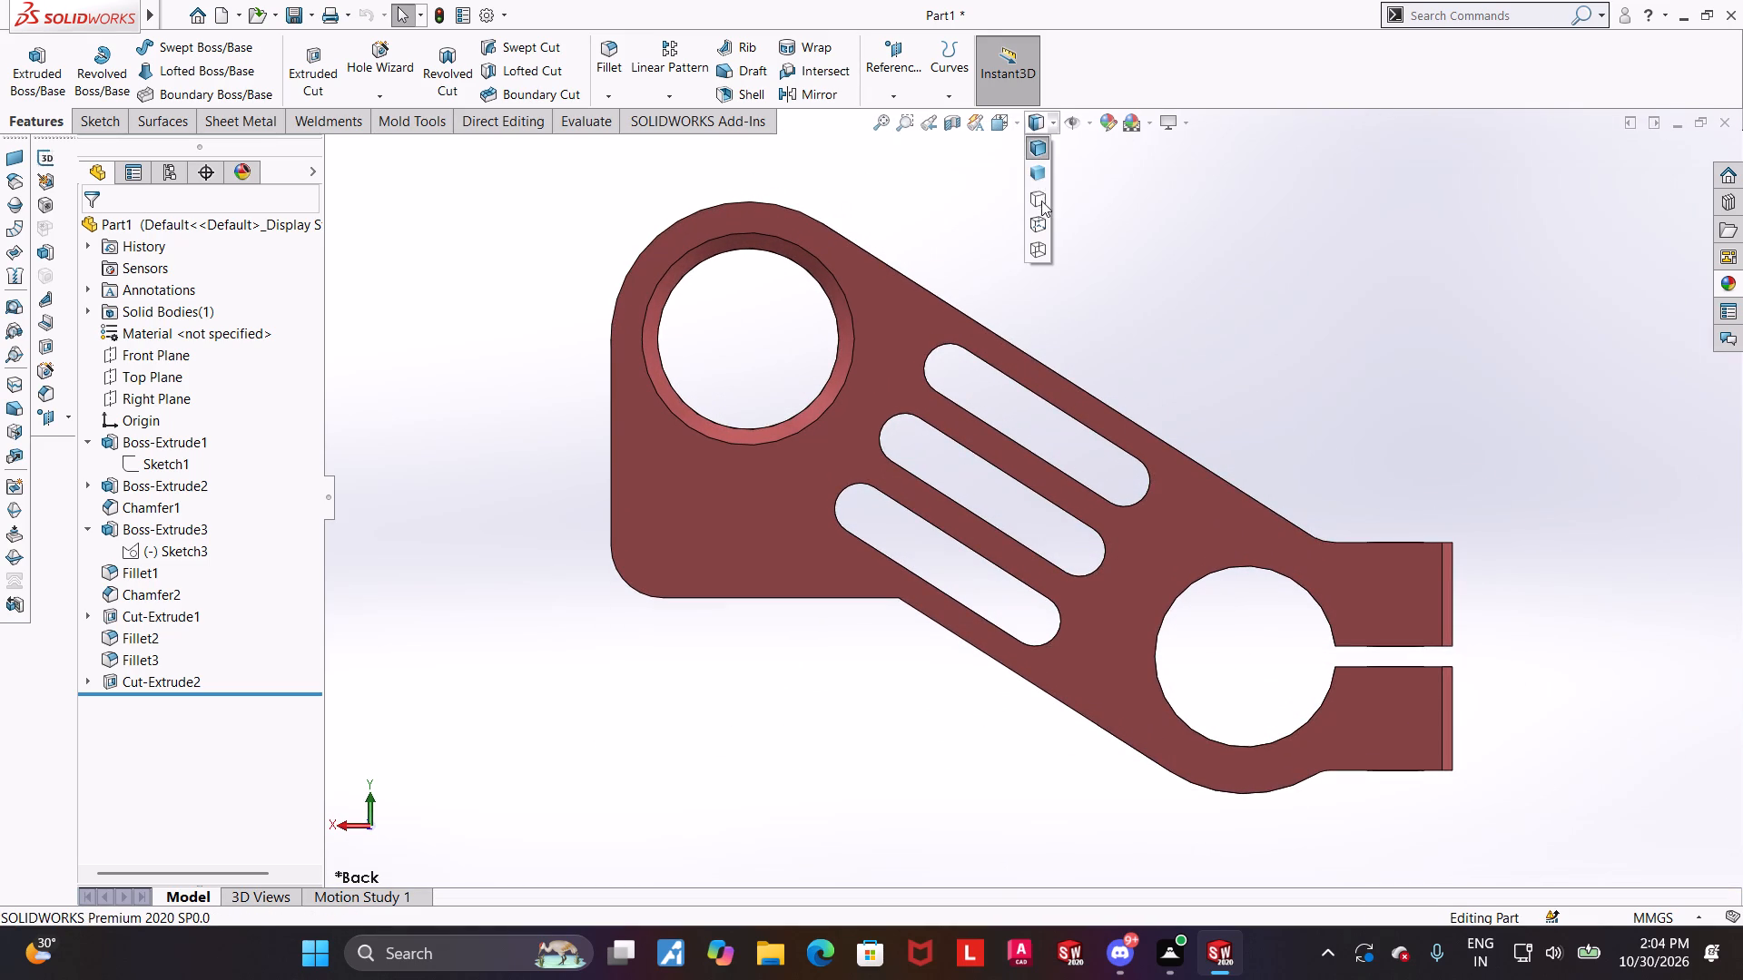
{"action": "left_click", "coordinate": [1041, 201]}
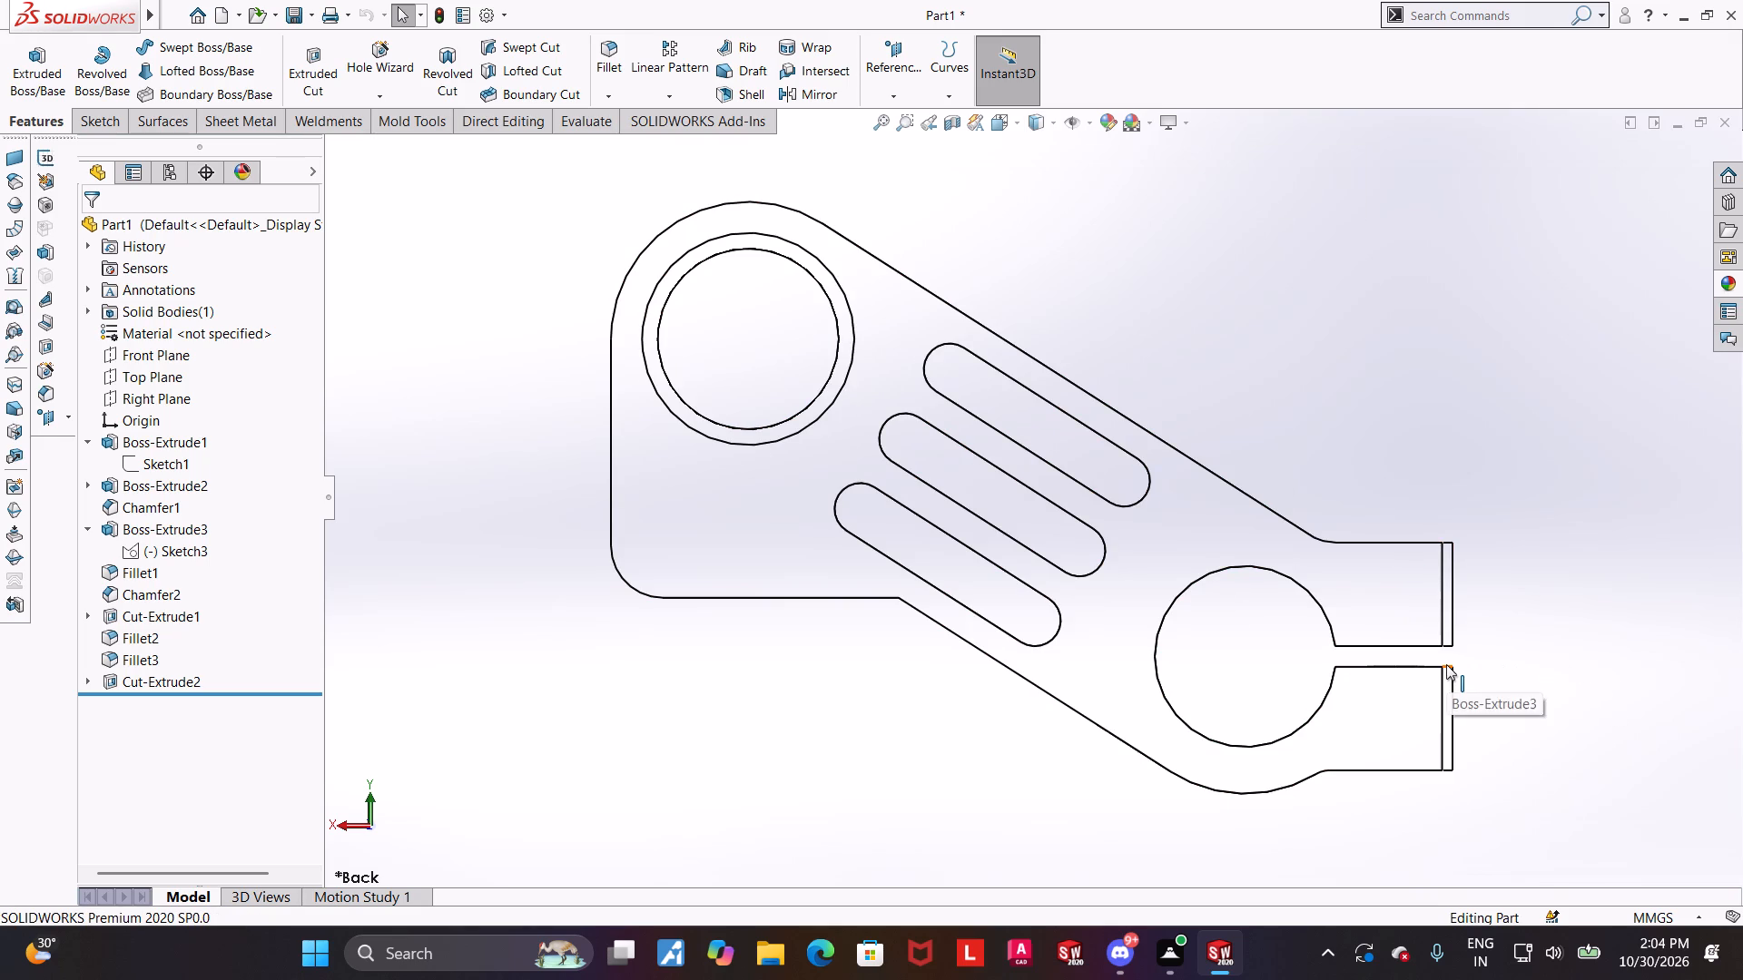
Turn the part around to its slotted front side and orient it to the standard Front view.
{"action": "scroll", "coordinate": [1379, 552], "scroll_direction": "up", "scroll_amount": 2}
{"action": "middle_click_drag", "start_coordinate": [1009, 242], "coordinate": [1019, 245]}
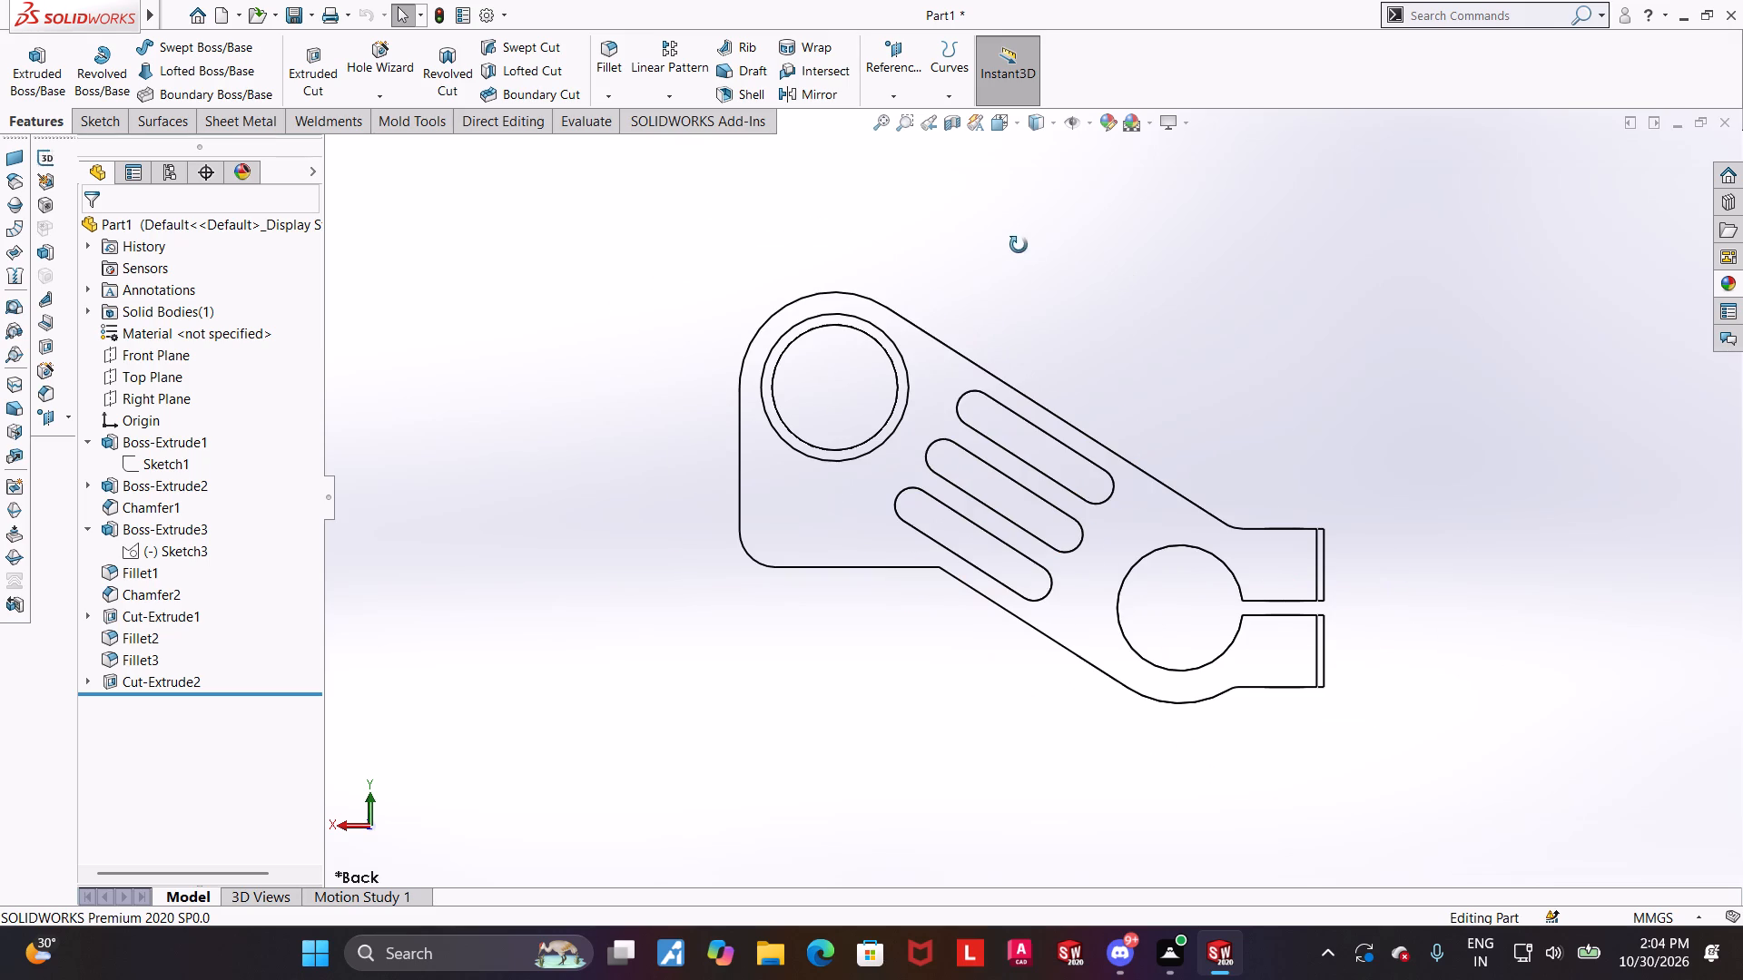
{"action": "middle_click_drag", "start_coordinate": [1019, 245], "coordinate": [1357, 270]}
{"action": "left_click", "coordinate": [1015, 118]}
{"action": "left_click", "coordinate": [828, 559]}
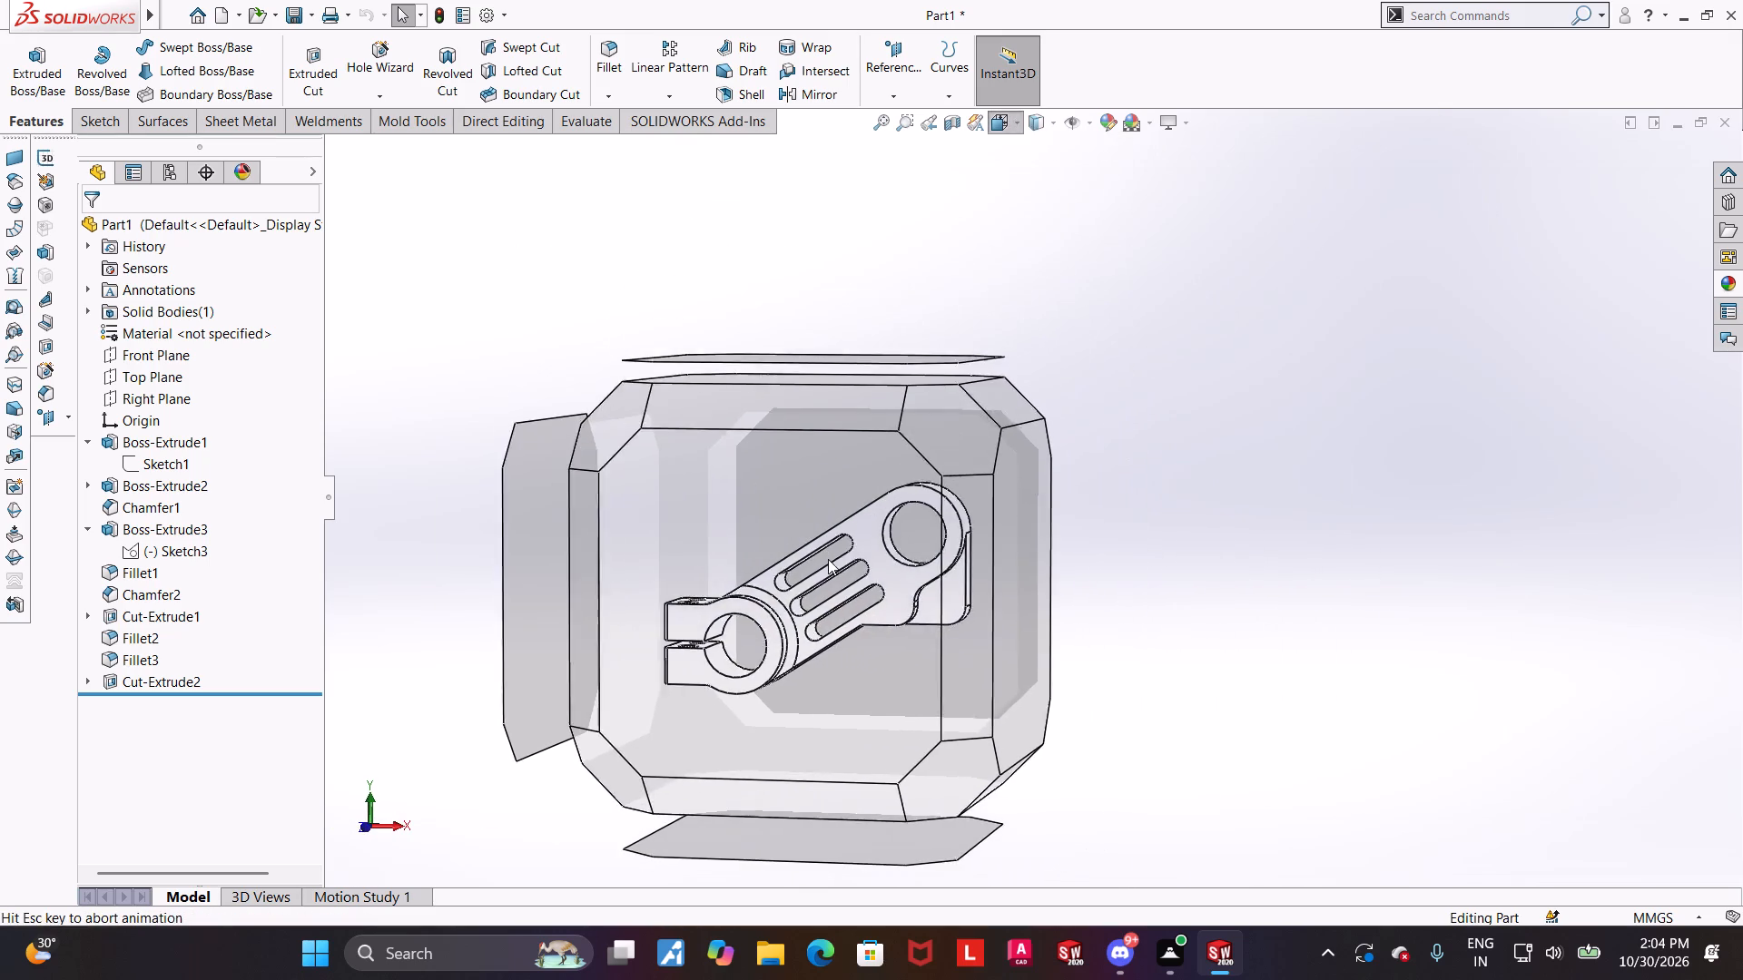
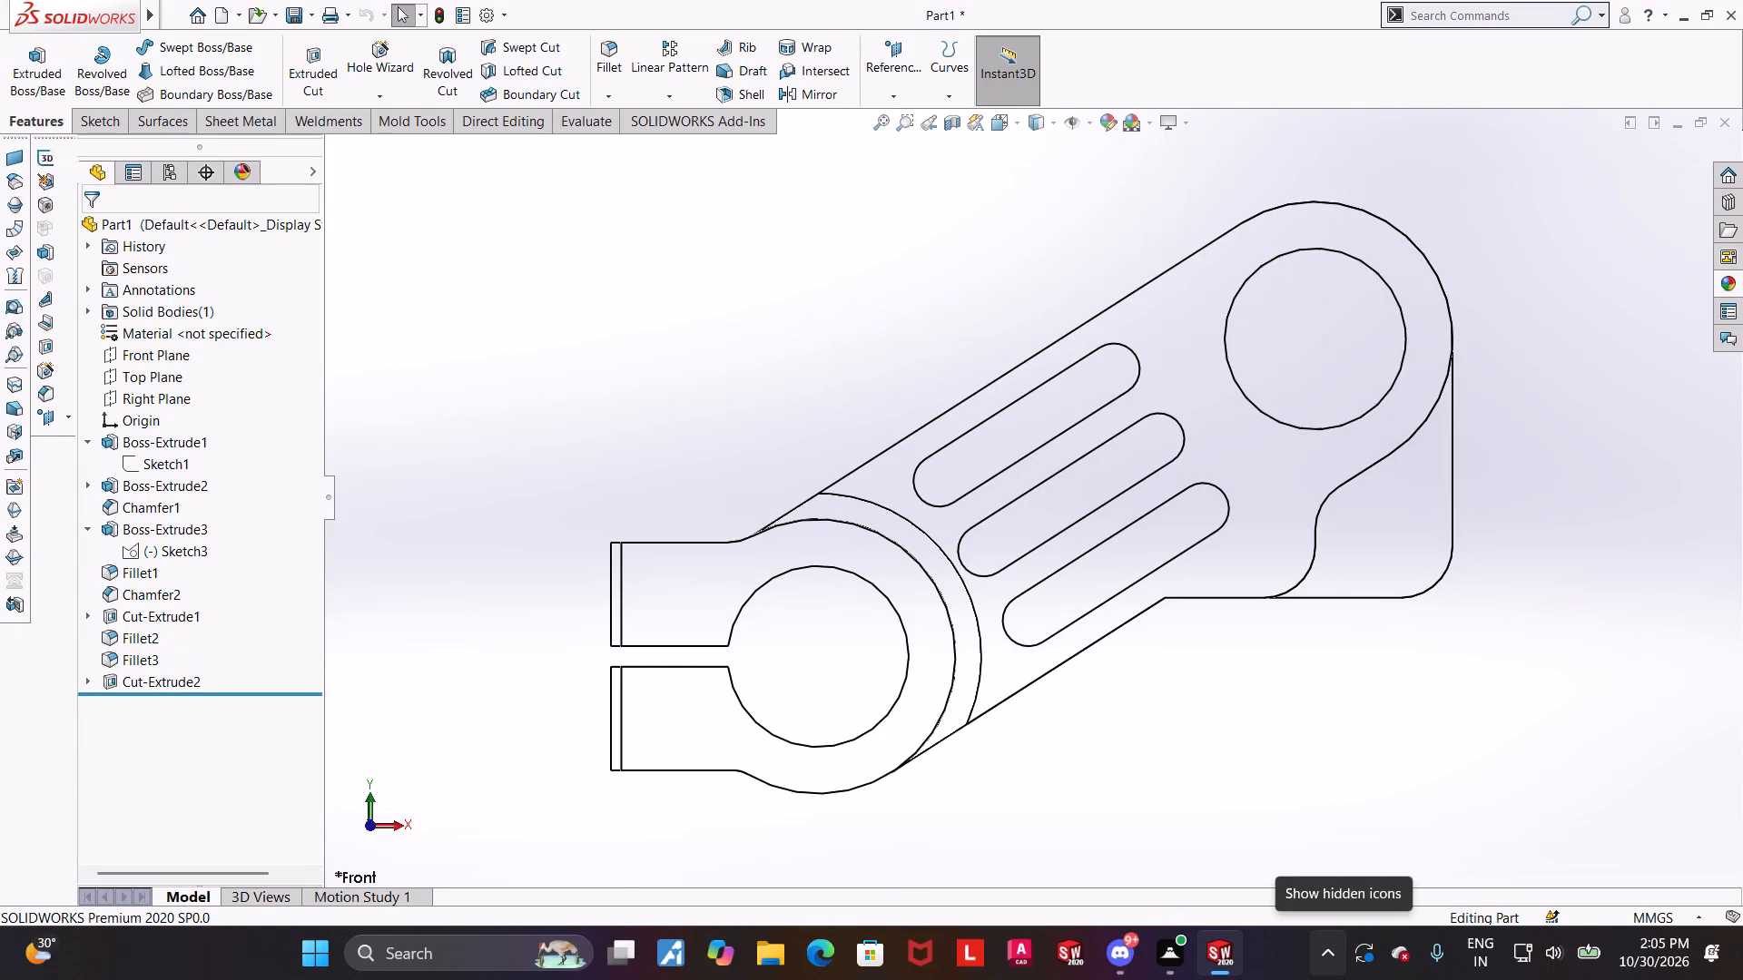
From the Isometric view, turn the part and measure the rounded outer face at the arm's unsplit bored end.
{"action": "key", "text": "ctrl+7"}
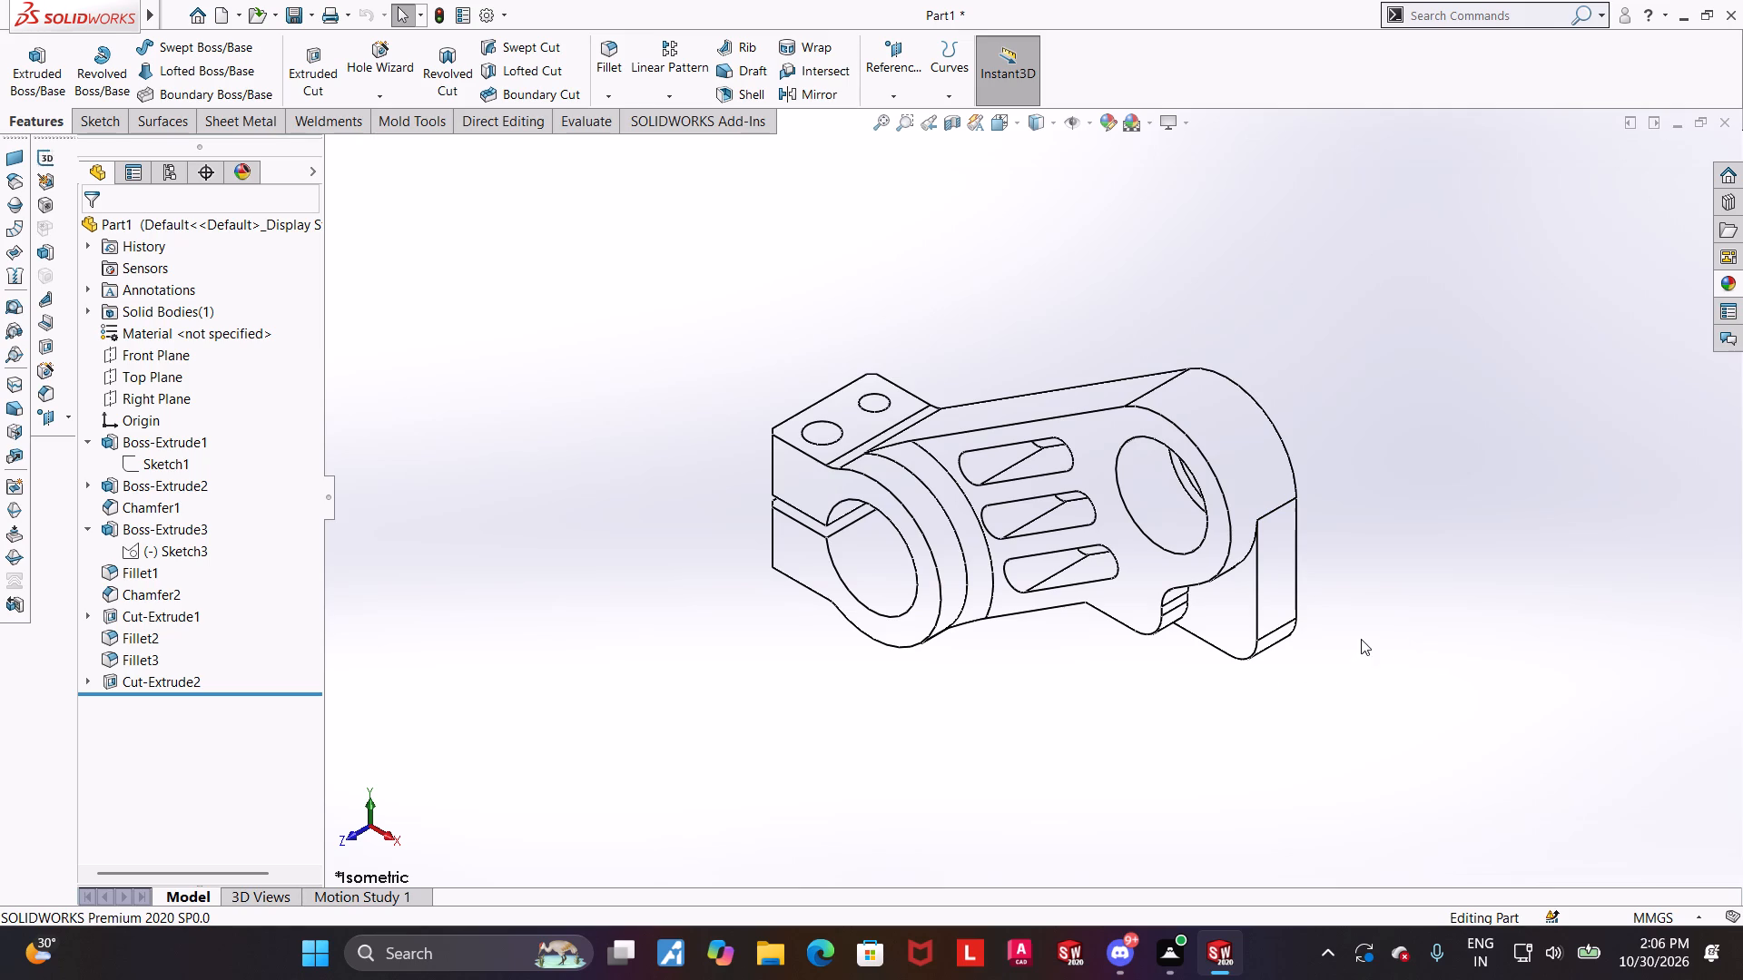
{"action": "middle_click_drag", "start_coordinate": [1343, 605], "coordinate": [1281, 612]}
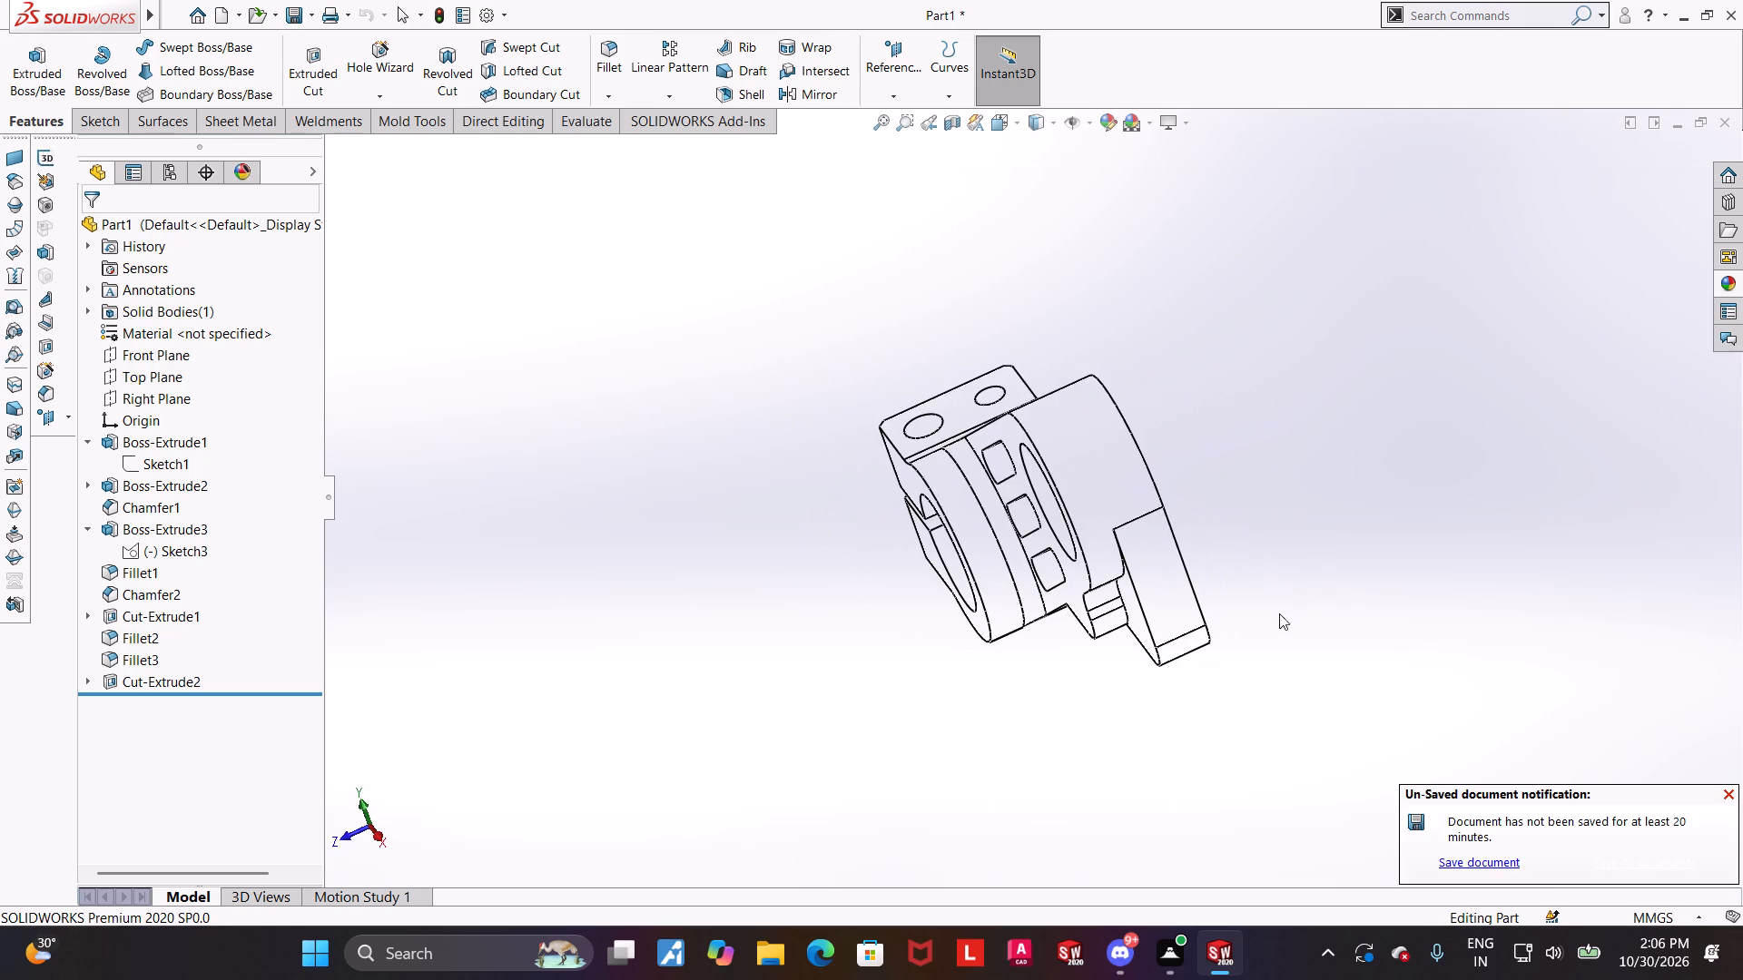
{"action": "middle_click_drag", "start_coordinate": [1226, 481], "coordinate": [1246, 479]}
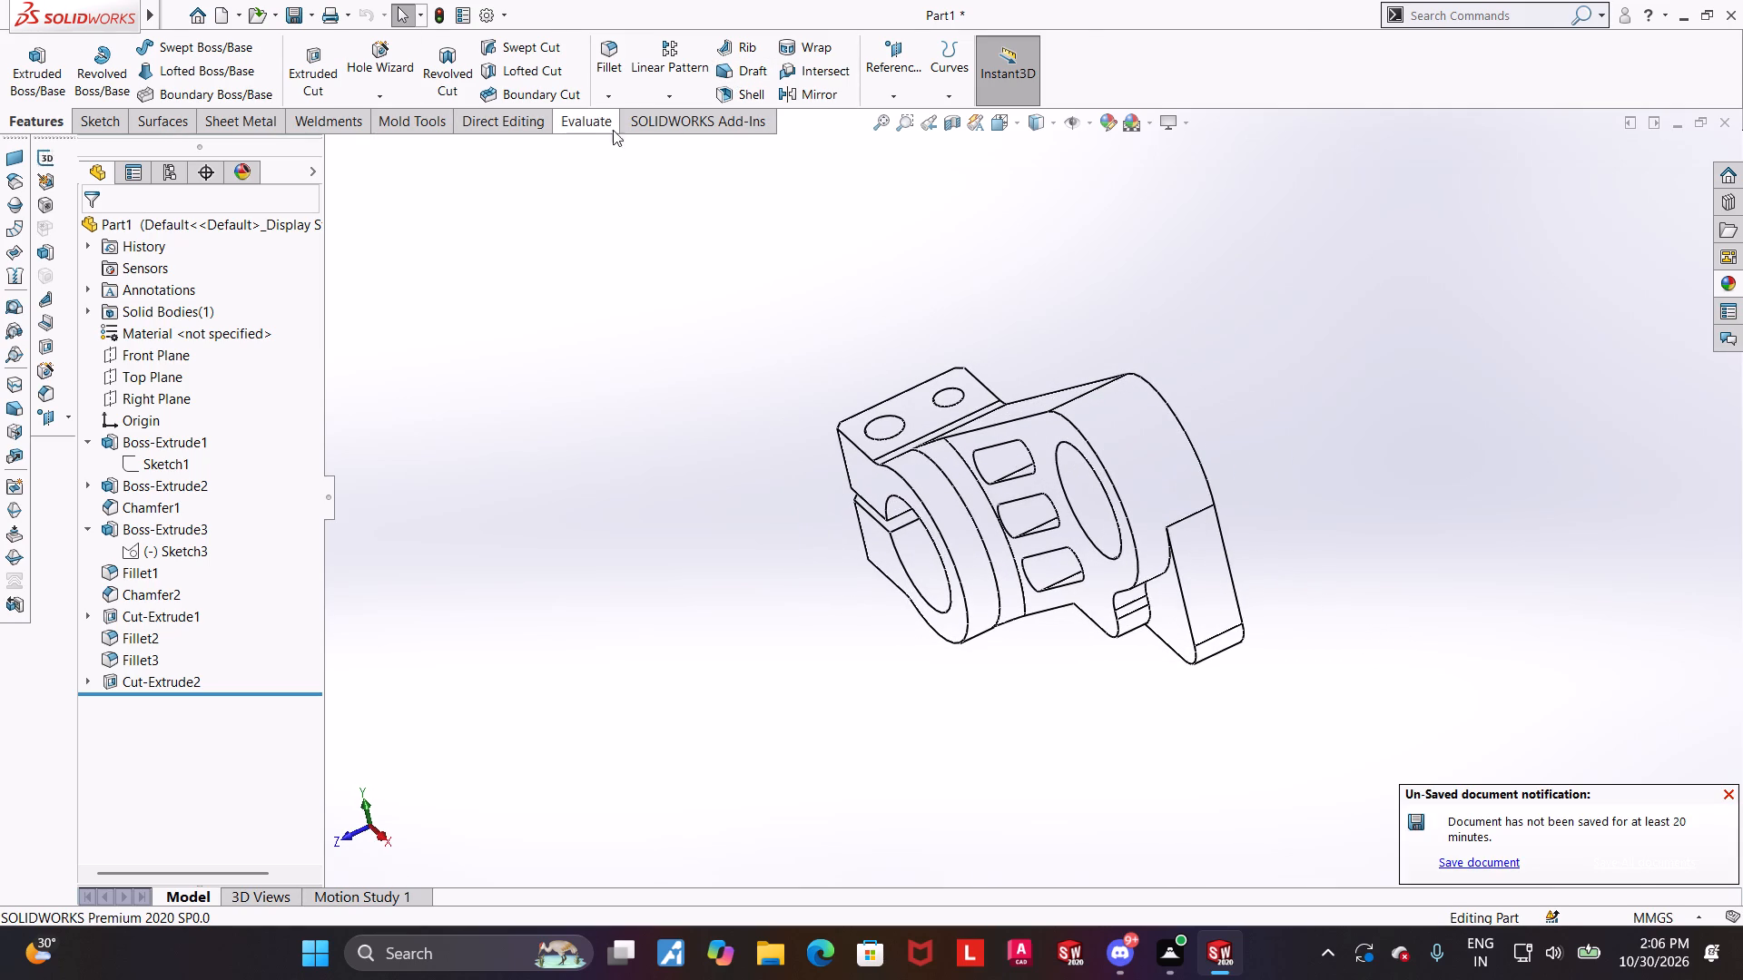
{"action": "left_click", "coordinate": [594, 133]}
{"action": "left_click", "coordinate": [218, 77]}
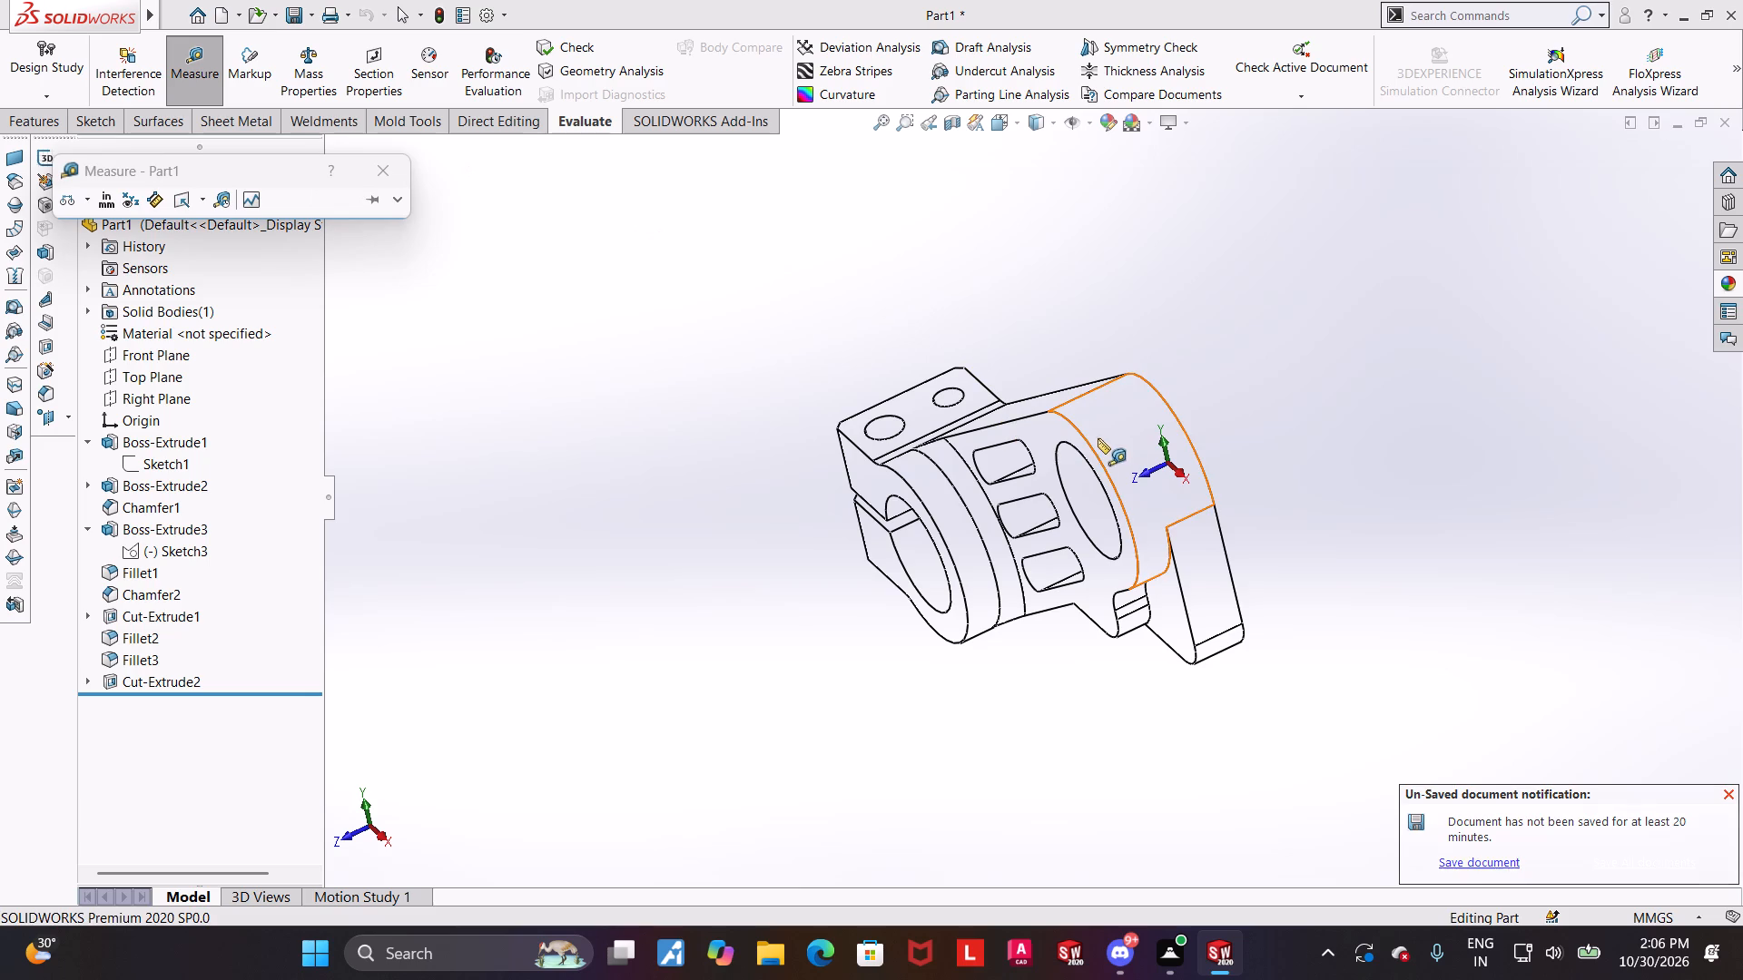
{"action": "left_click", "coordinate": [1115, 431]}
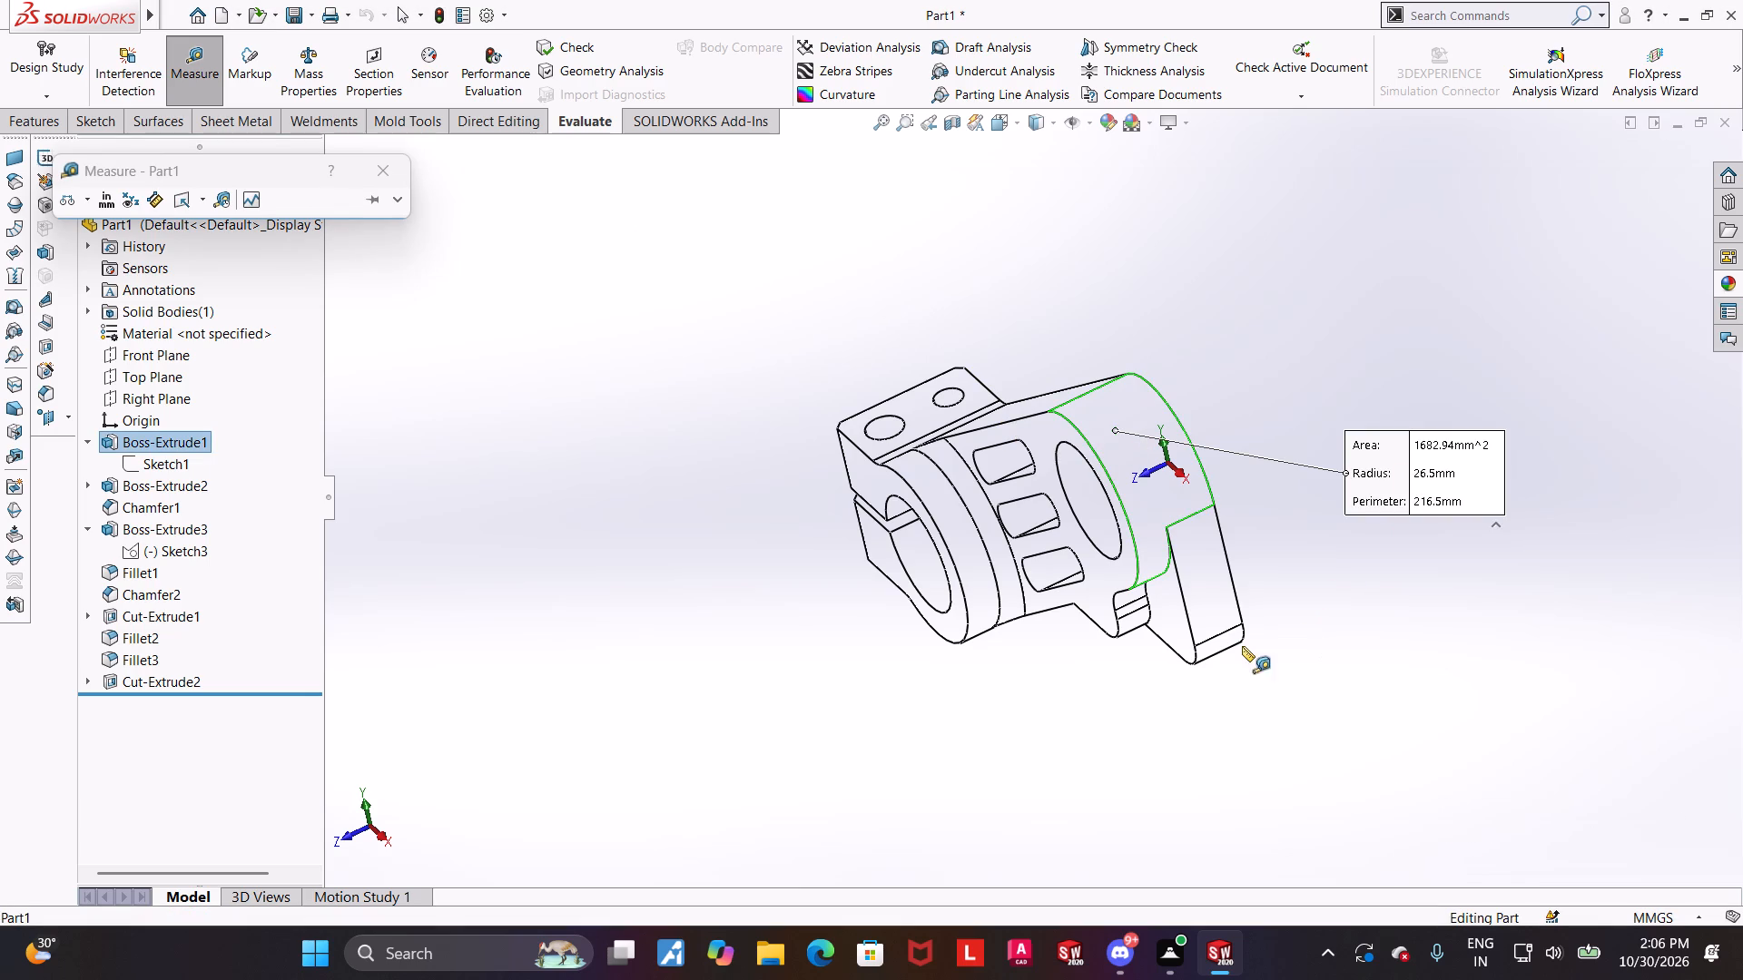
{"action": "key", "text": "Escape"}
Measure the curved outer face of the split clamp boss, from below and again from the Isometric view.
{"action": "middle_click_drag", "start_coordinate": [1207, 655], "coordinate": [1404, 437]}
{"action": "left_click", "coordinate": [221, 66]}
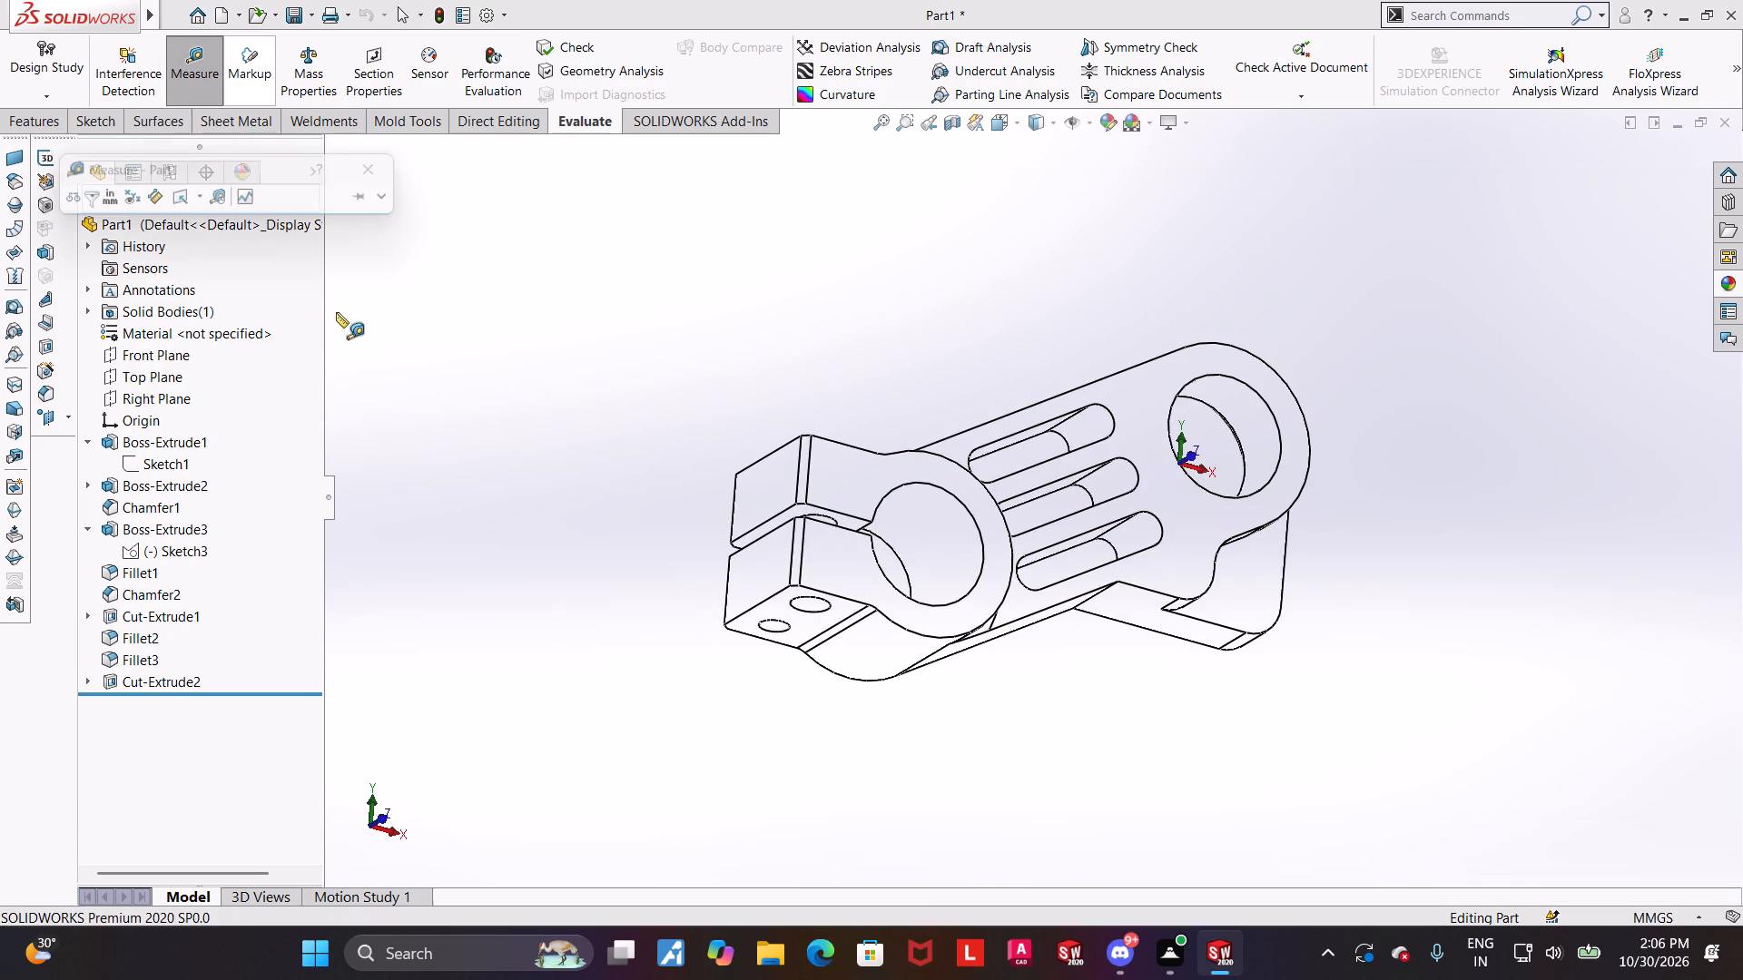
{"action": "left_click", "coordinate": [857, 672]}
{"action": "key", "text": "Escape"}
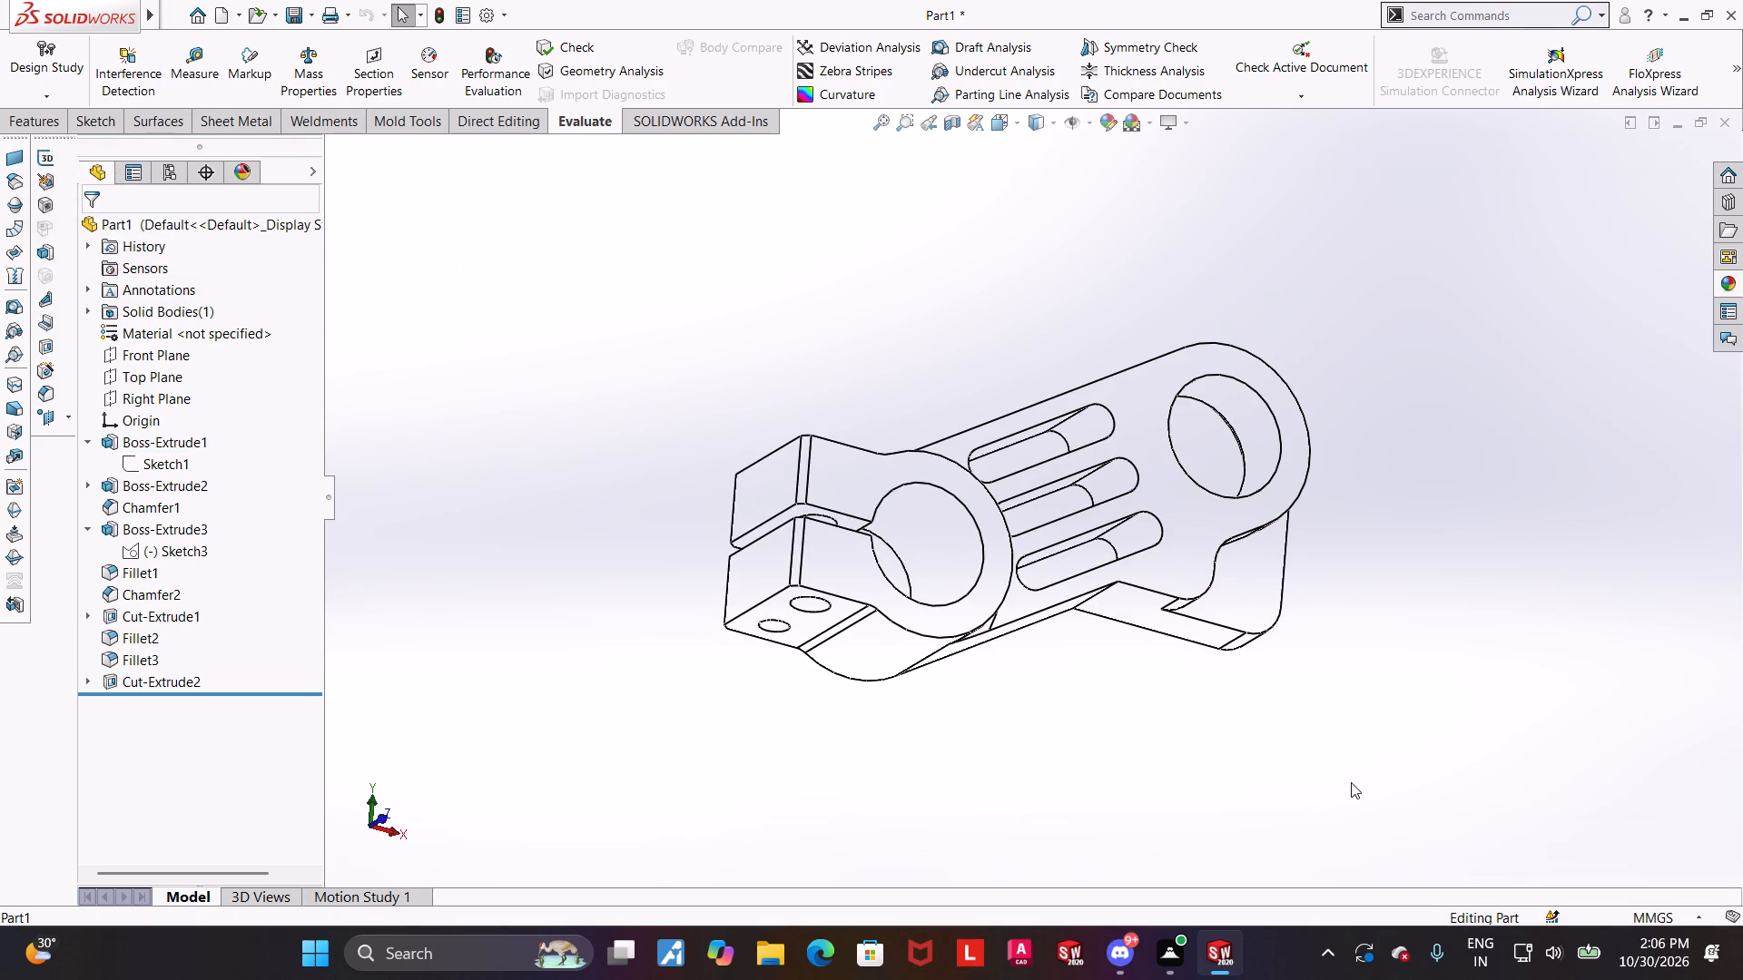
{"action": "key", "text": "ctrl+7"}
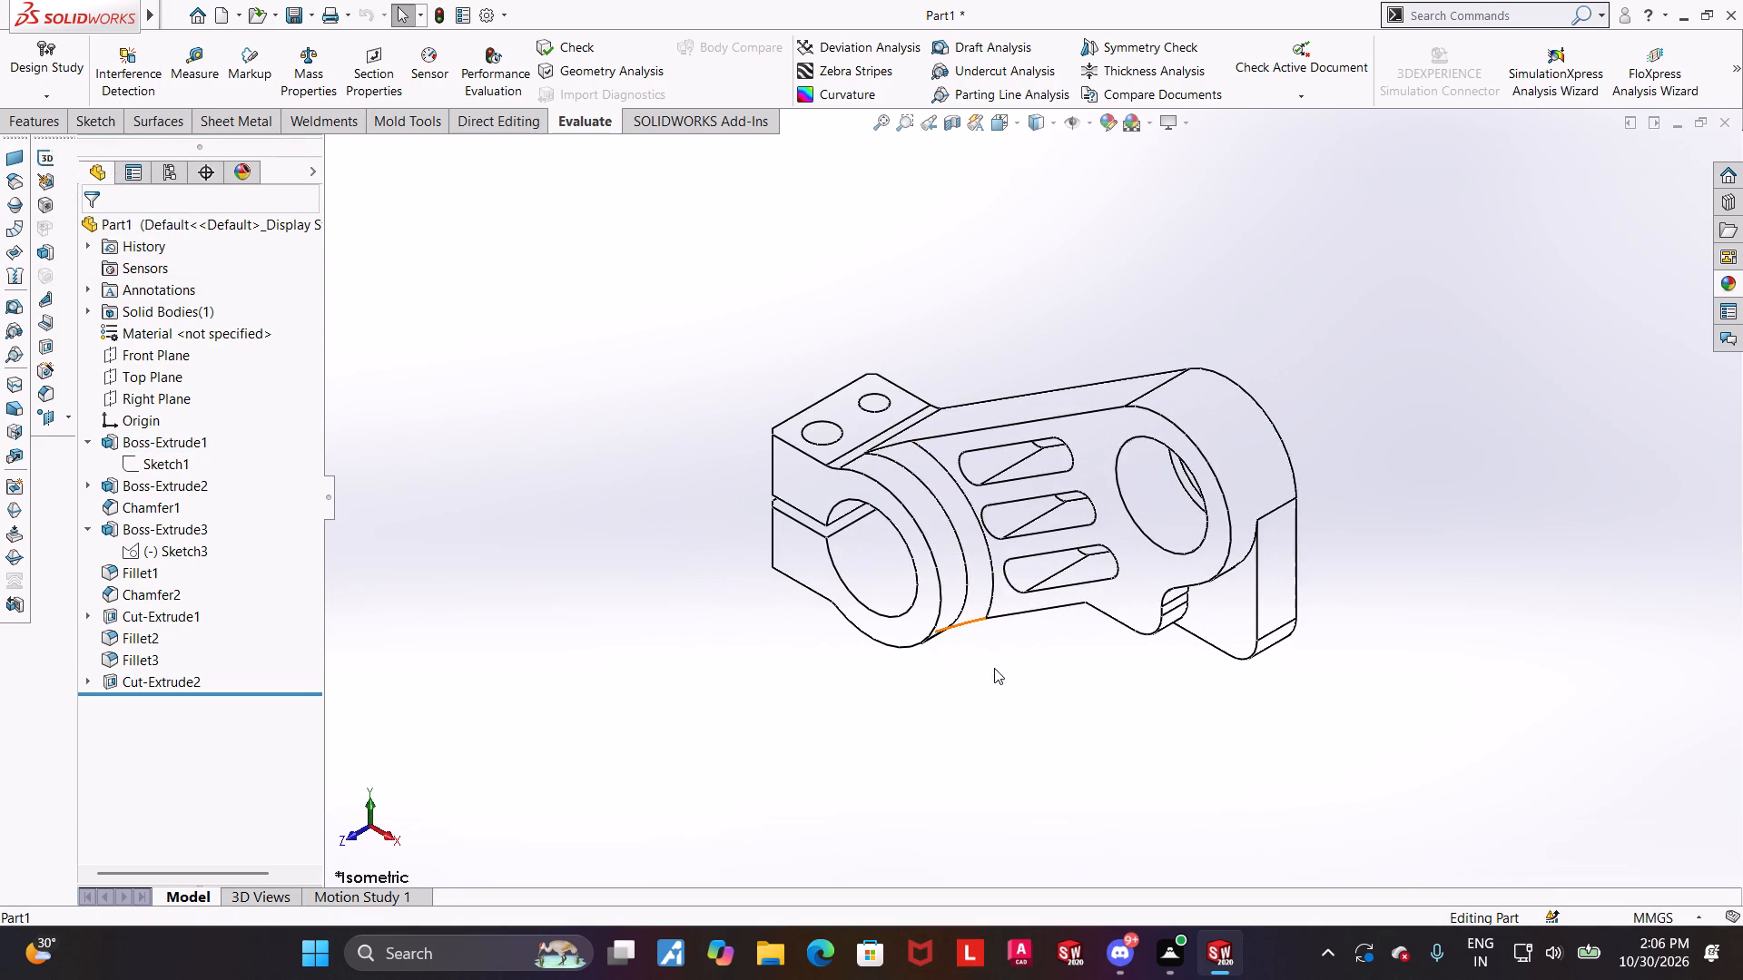
{"action": "scroll", "coordinate": [1101, 532], "scroll_direction": "down", "scroll_amount": 1}
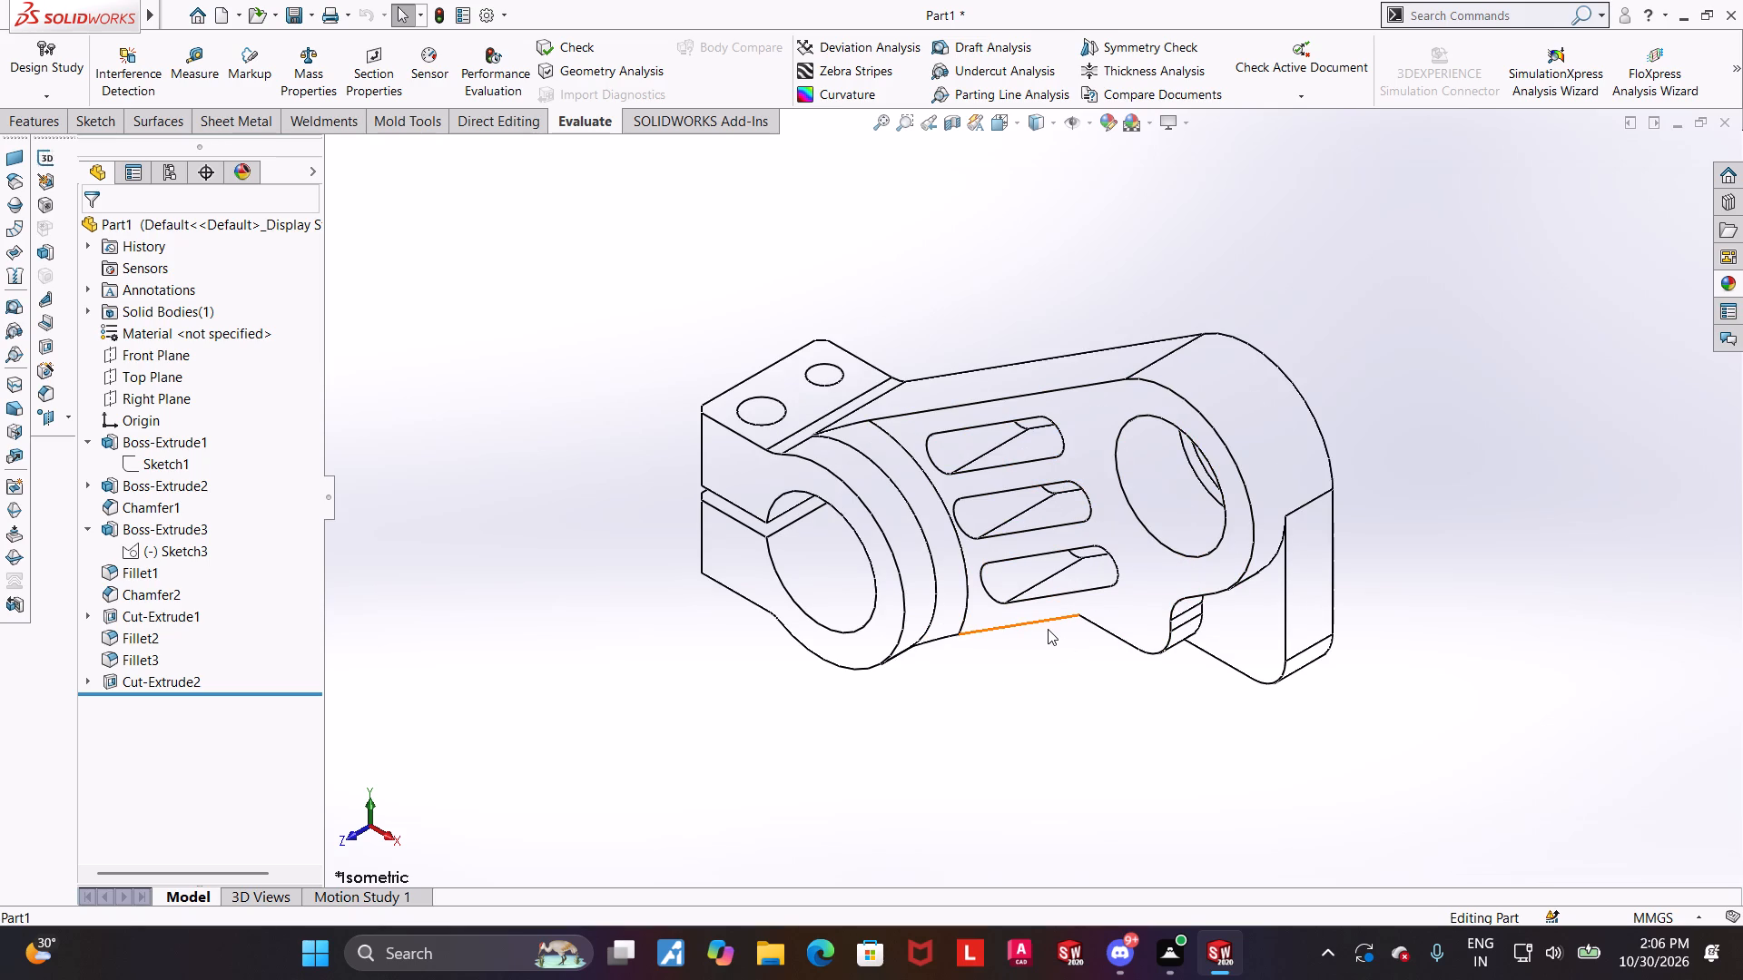
{"action": "left_click", "coordinate": [217, 56]}
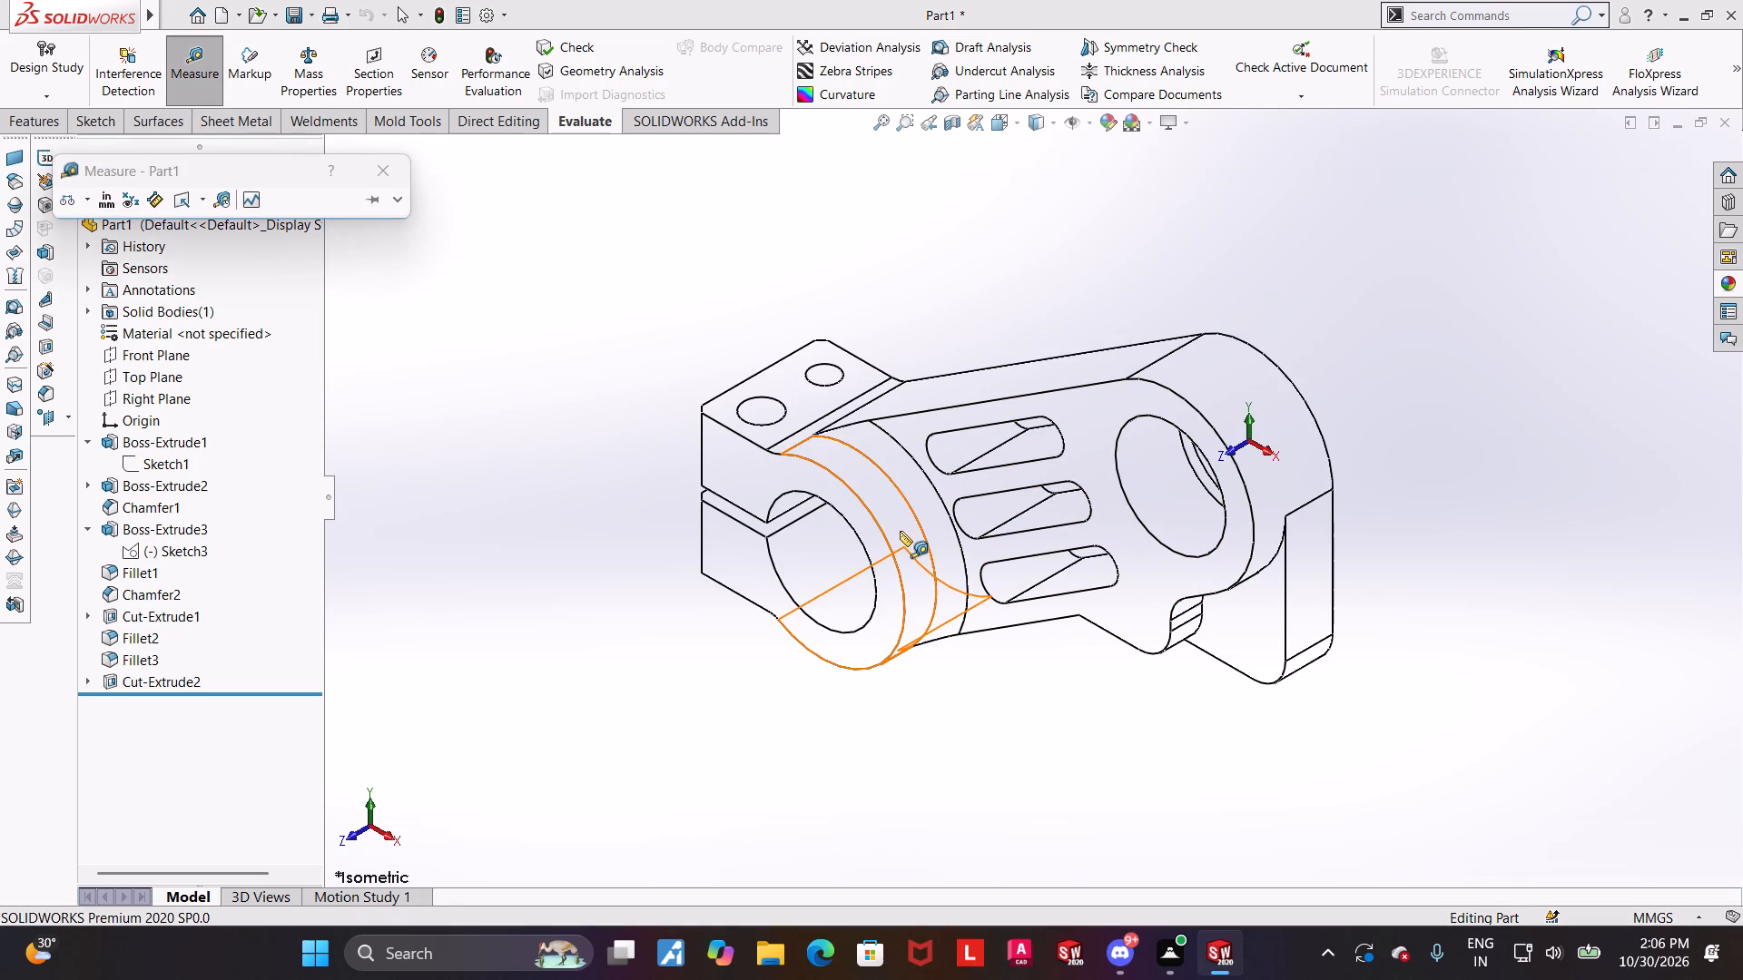
{"action": "left_click", "coordinate": [900, 531]}
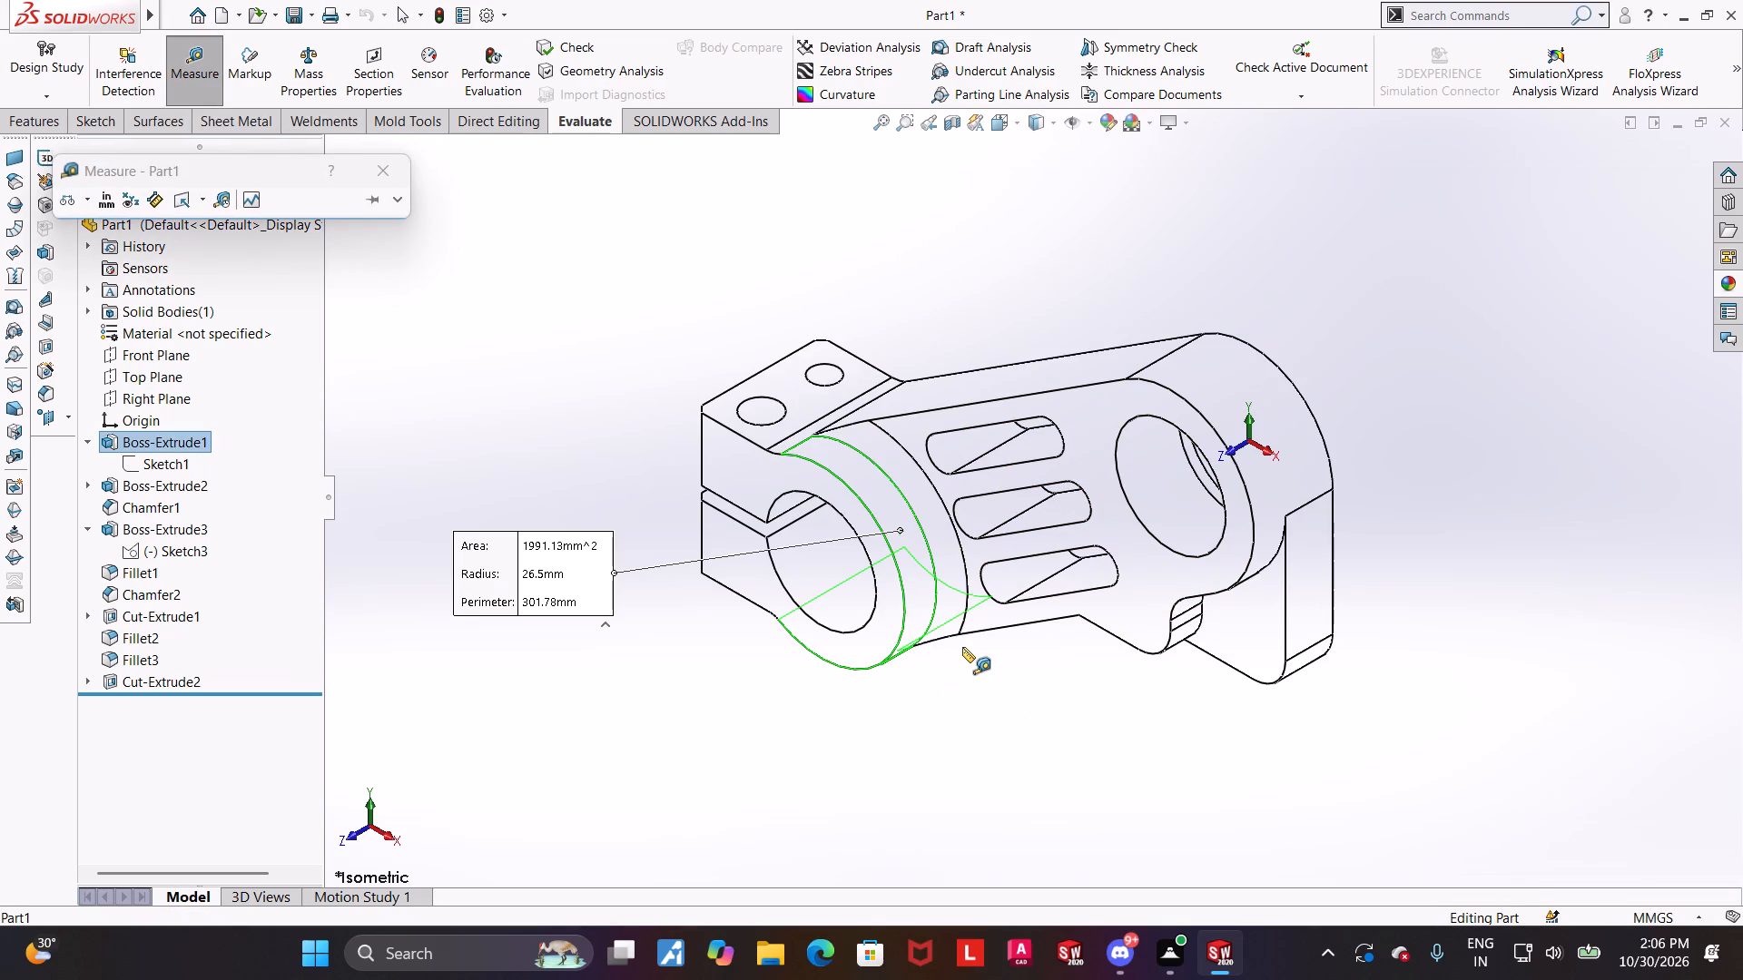
{"action": "key", "text": "Escape"}
Measure between the drilled top face of the upper clamp lug and the arm's upper side face.
{"action": "left_click", "coordinate": [172, 57]}
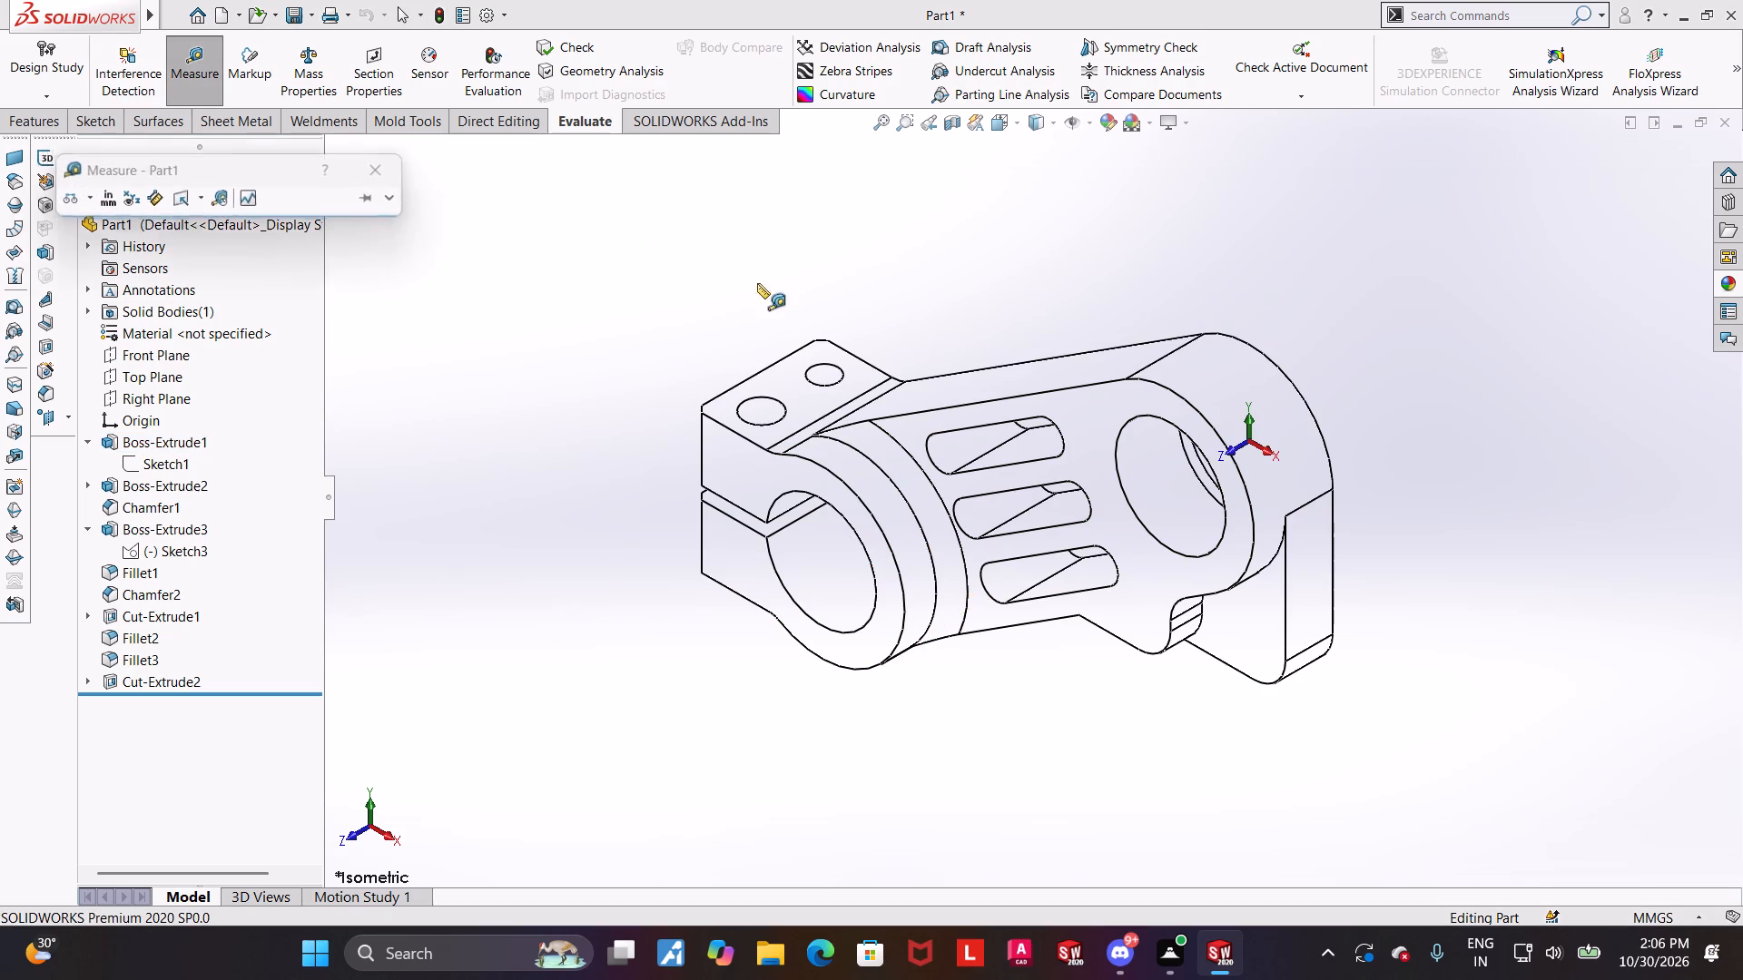
{"action": "left_click", "coordinate": [799, 383]}
{"action": "left_click", "coordinate": [906, 405]}
{"action": "key", "text": "Escape"}
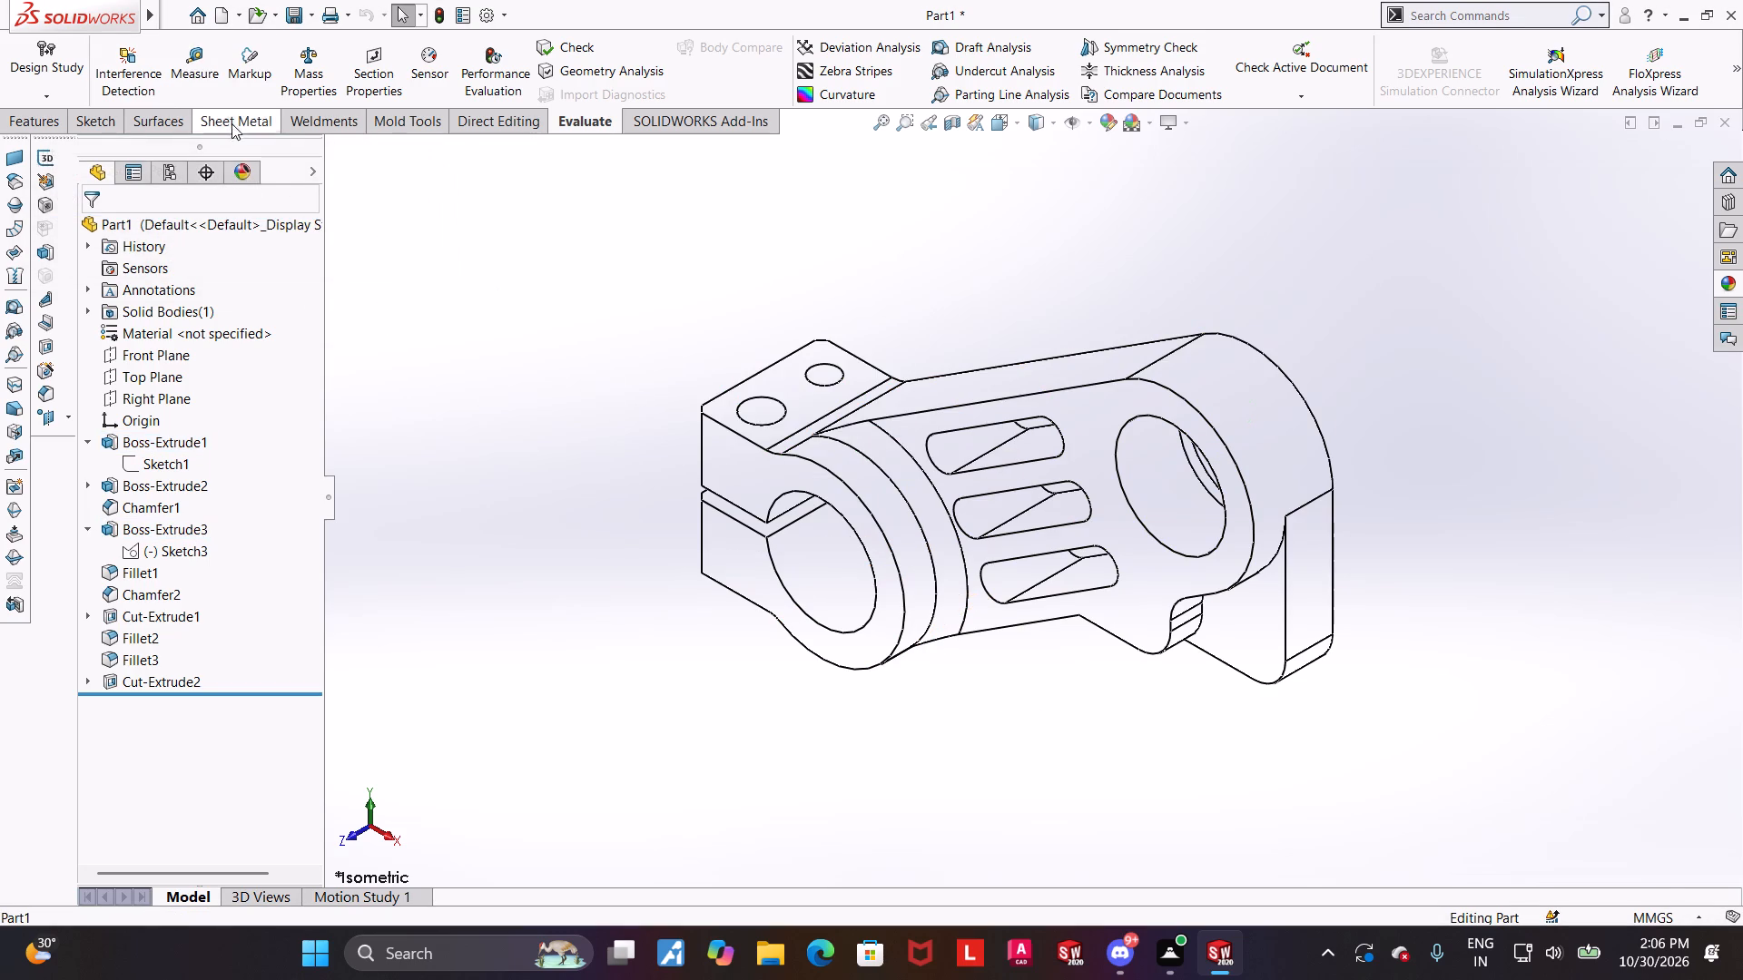
Measure between the drilled outer face of the lower clamp lug and its face along the split.
{"action": "left_click", "coordinate": [211, 65]}
{"action": "middle_click_drag", "start_coordinate": [1122, 527], "coordinate": [1179, 474]}
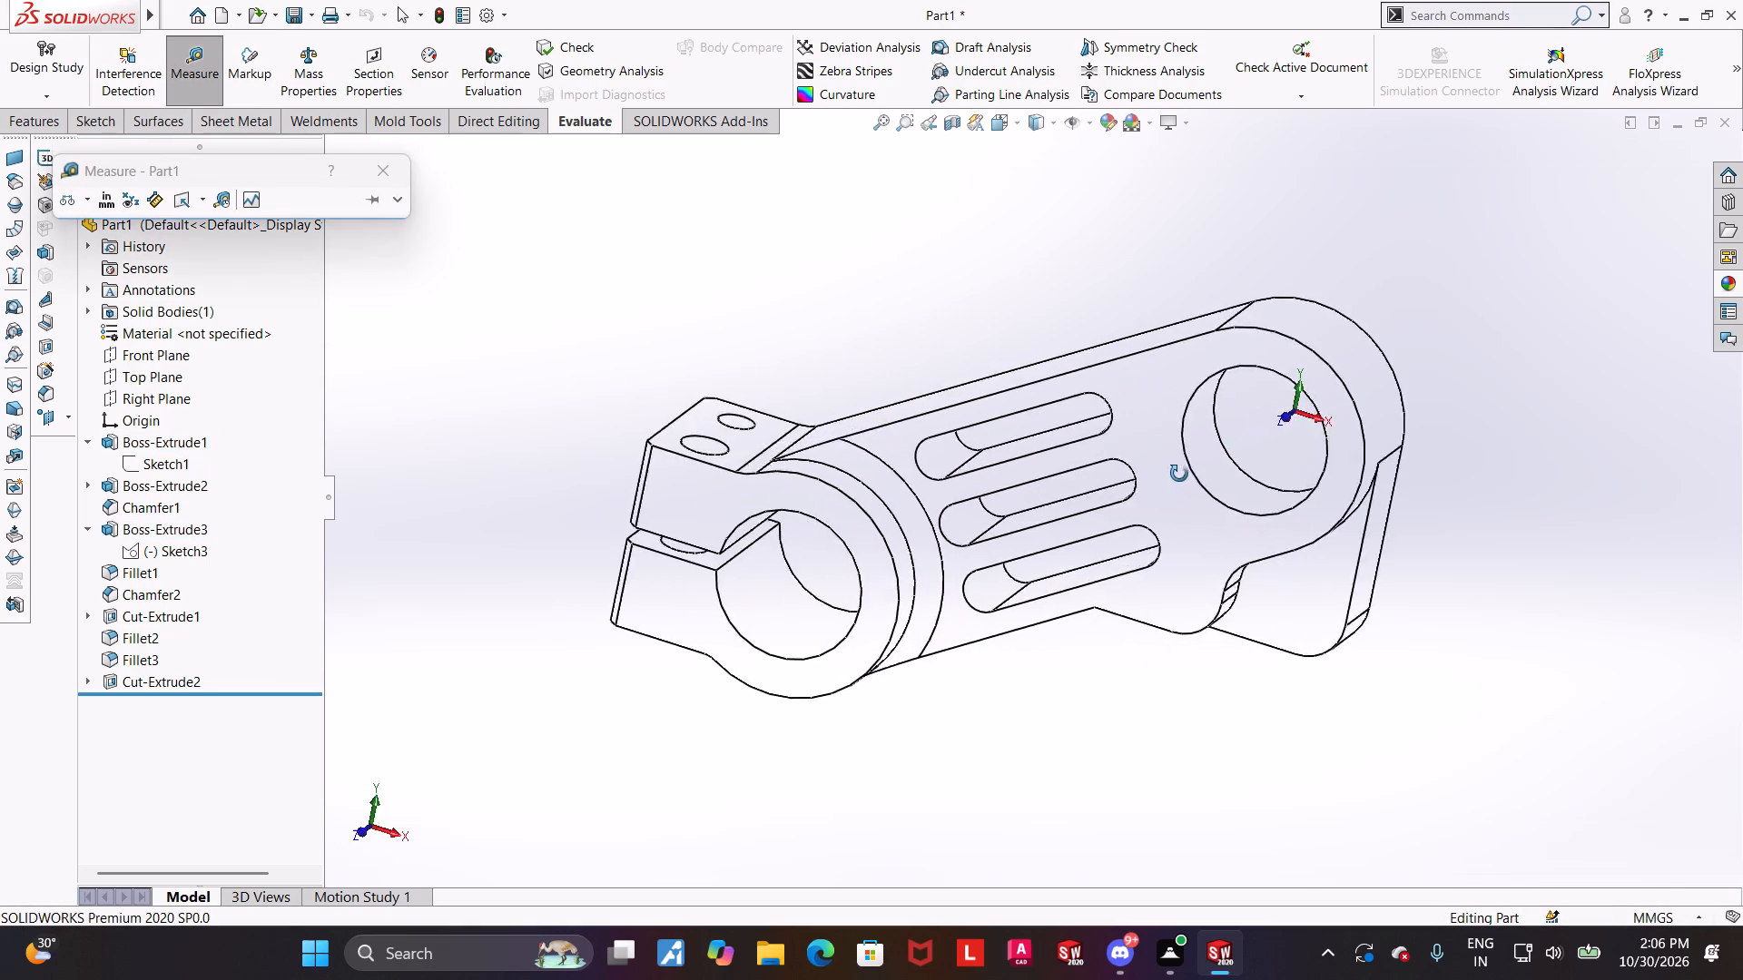
{"action": "middle_click_drag", "start_coordinate": [1179, 474], "coordinate": [1372, 407]}
{"action": "left_click", "coordinate": [853, 398]}
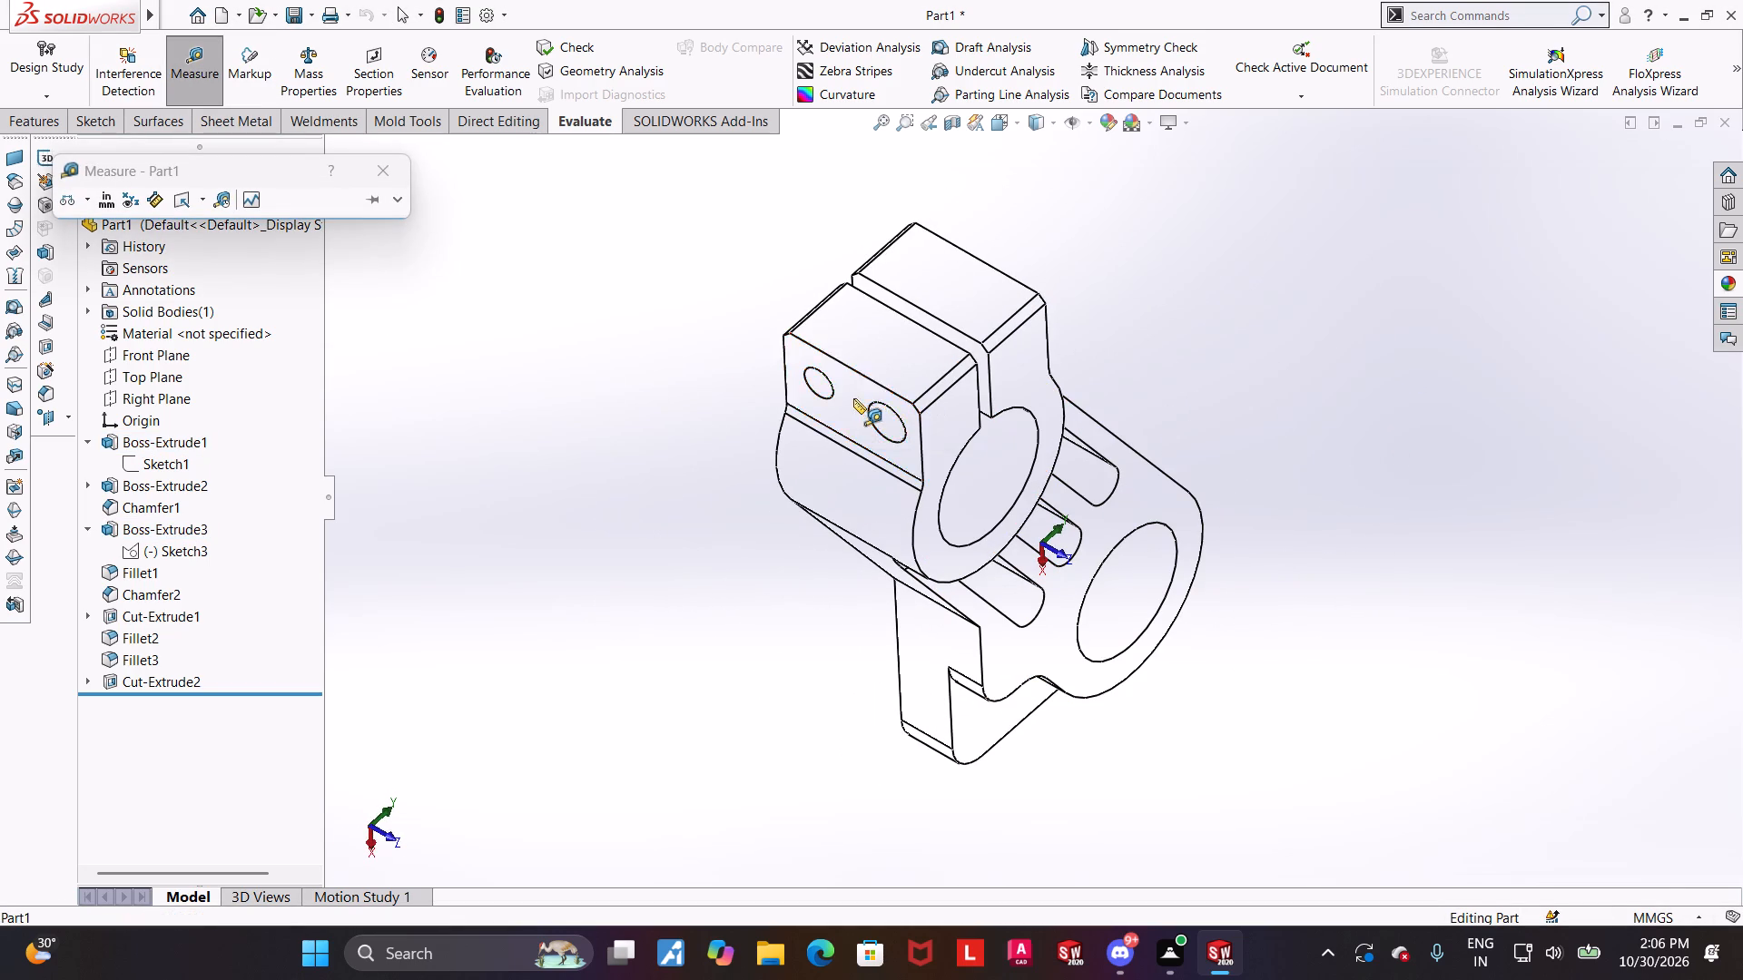
{"action": "middle_click_drag", "start_coordinate": [992, 348], "coordinate": [938, 431]}
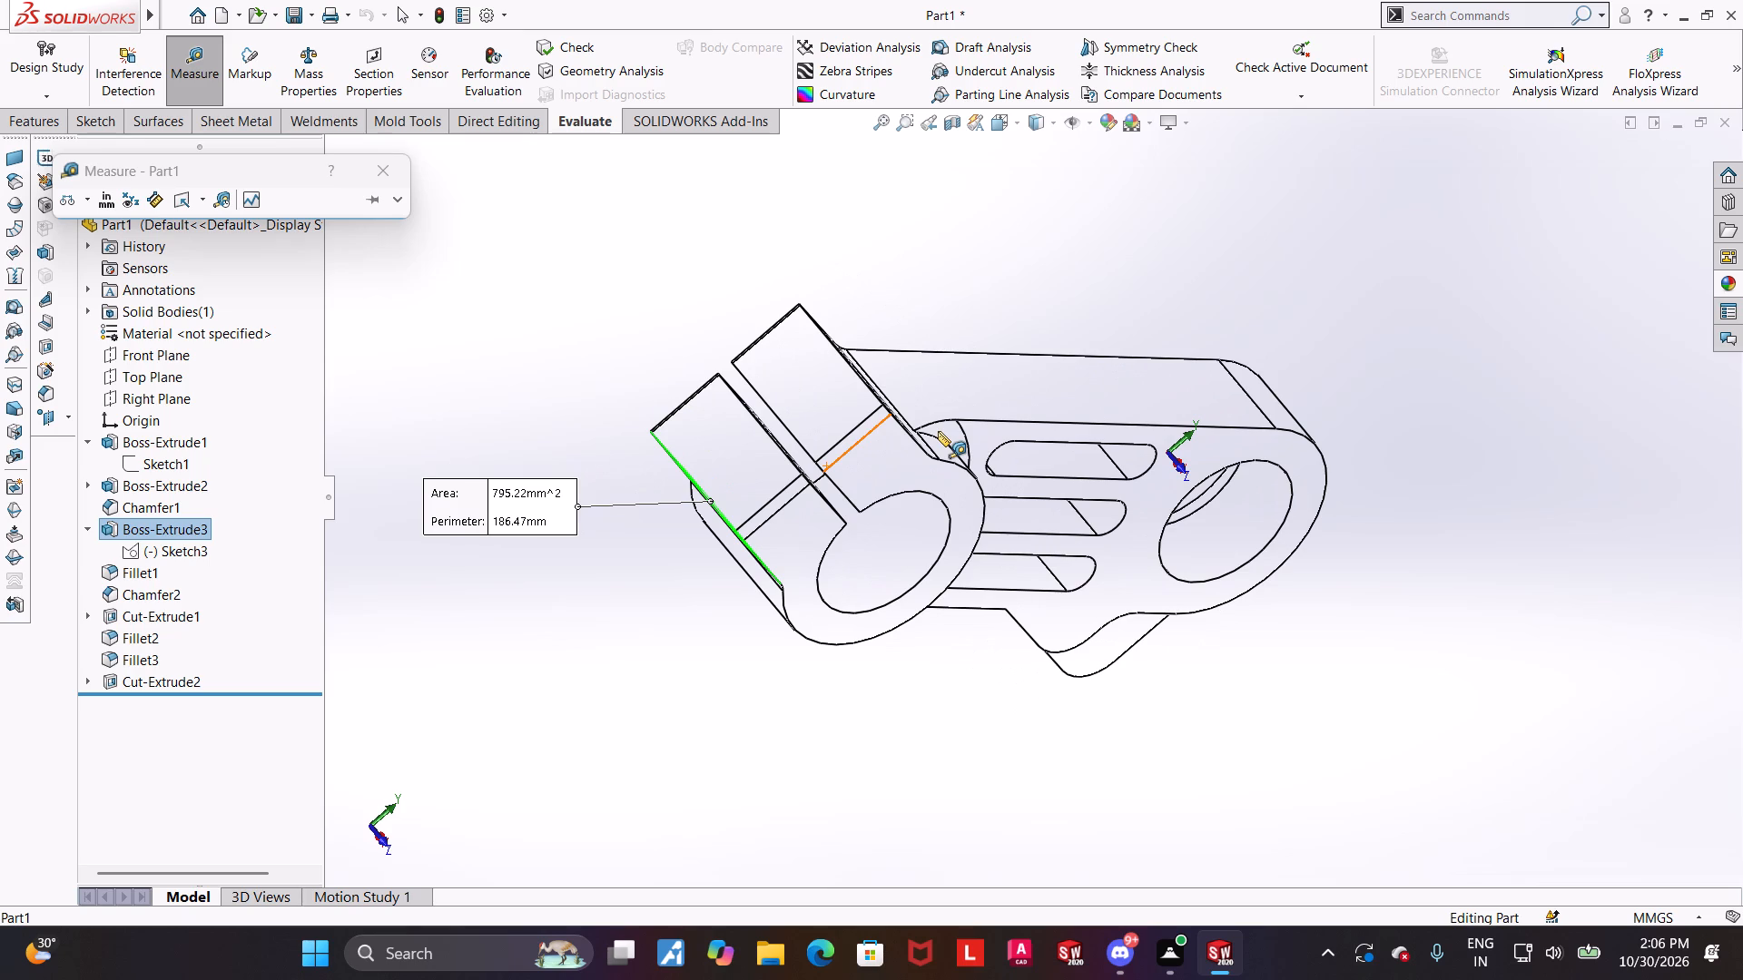
{"action": "middle_click_drag", "start_coordinate": [829, 430], "coordinate": [757, 455]}
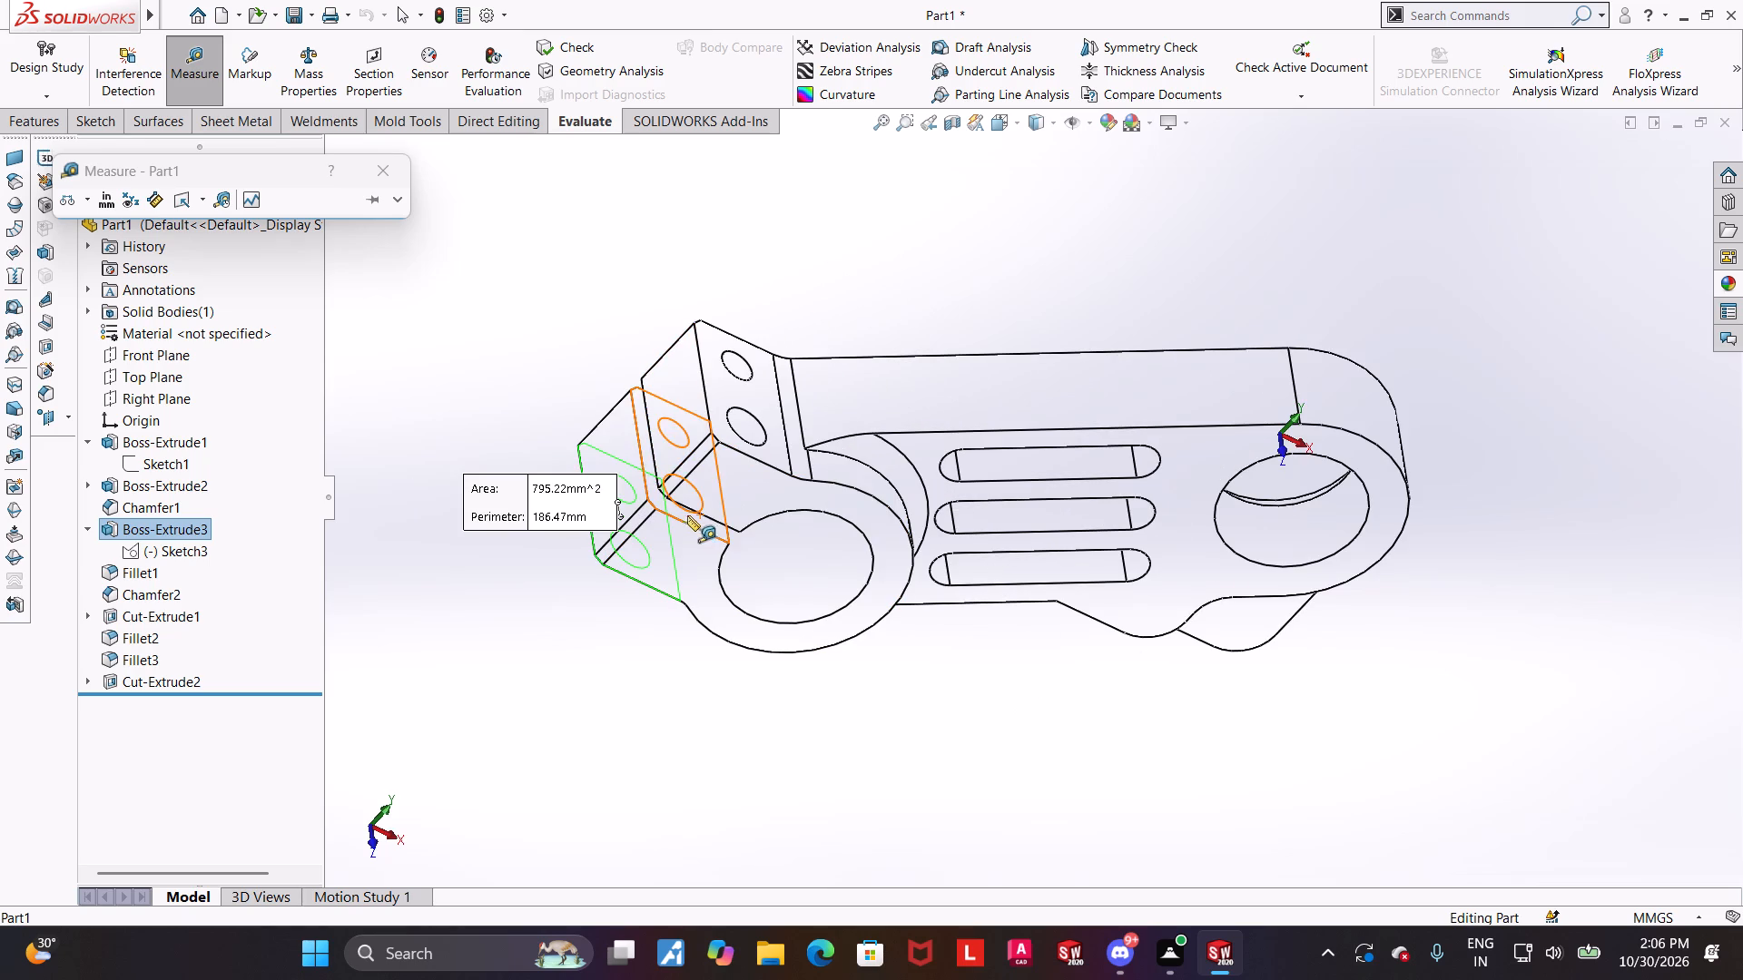
{"action": "left_click", "coordinate": [683, 517]}
{"action": "key", "text": "Escape"}
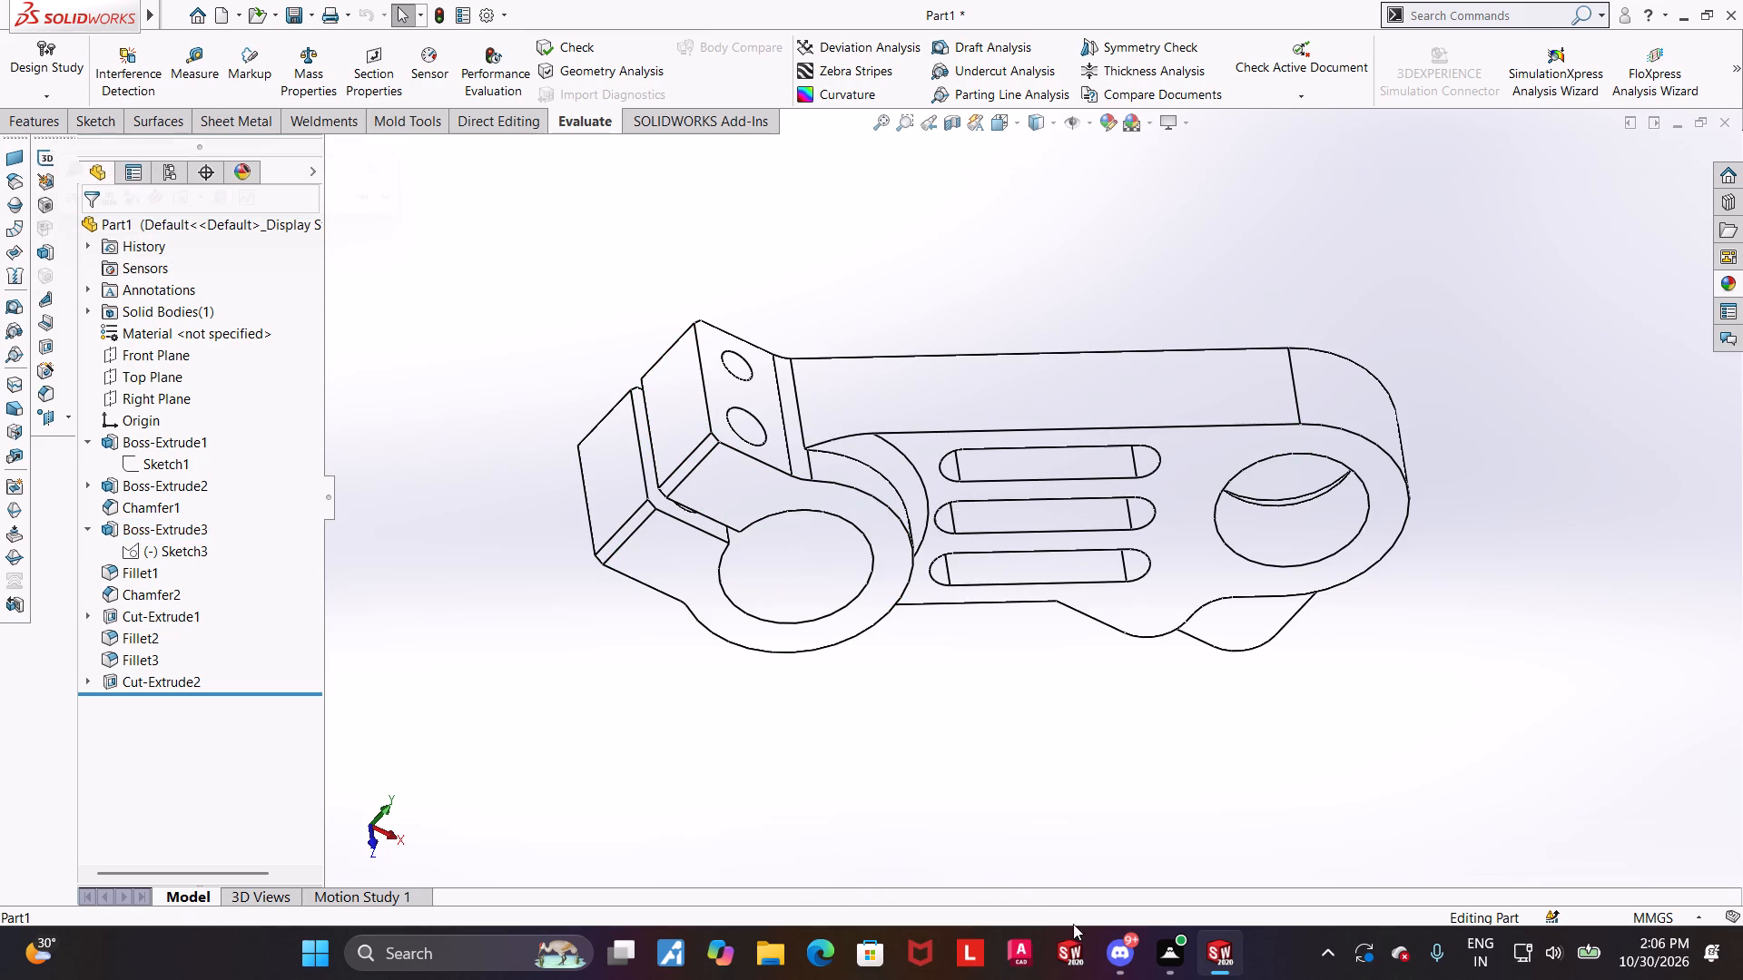
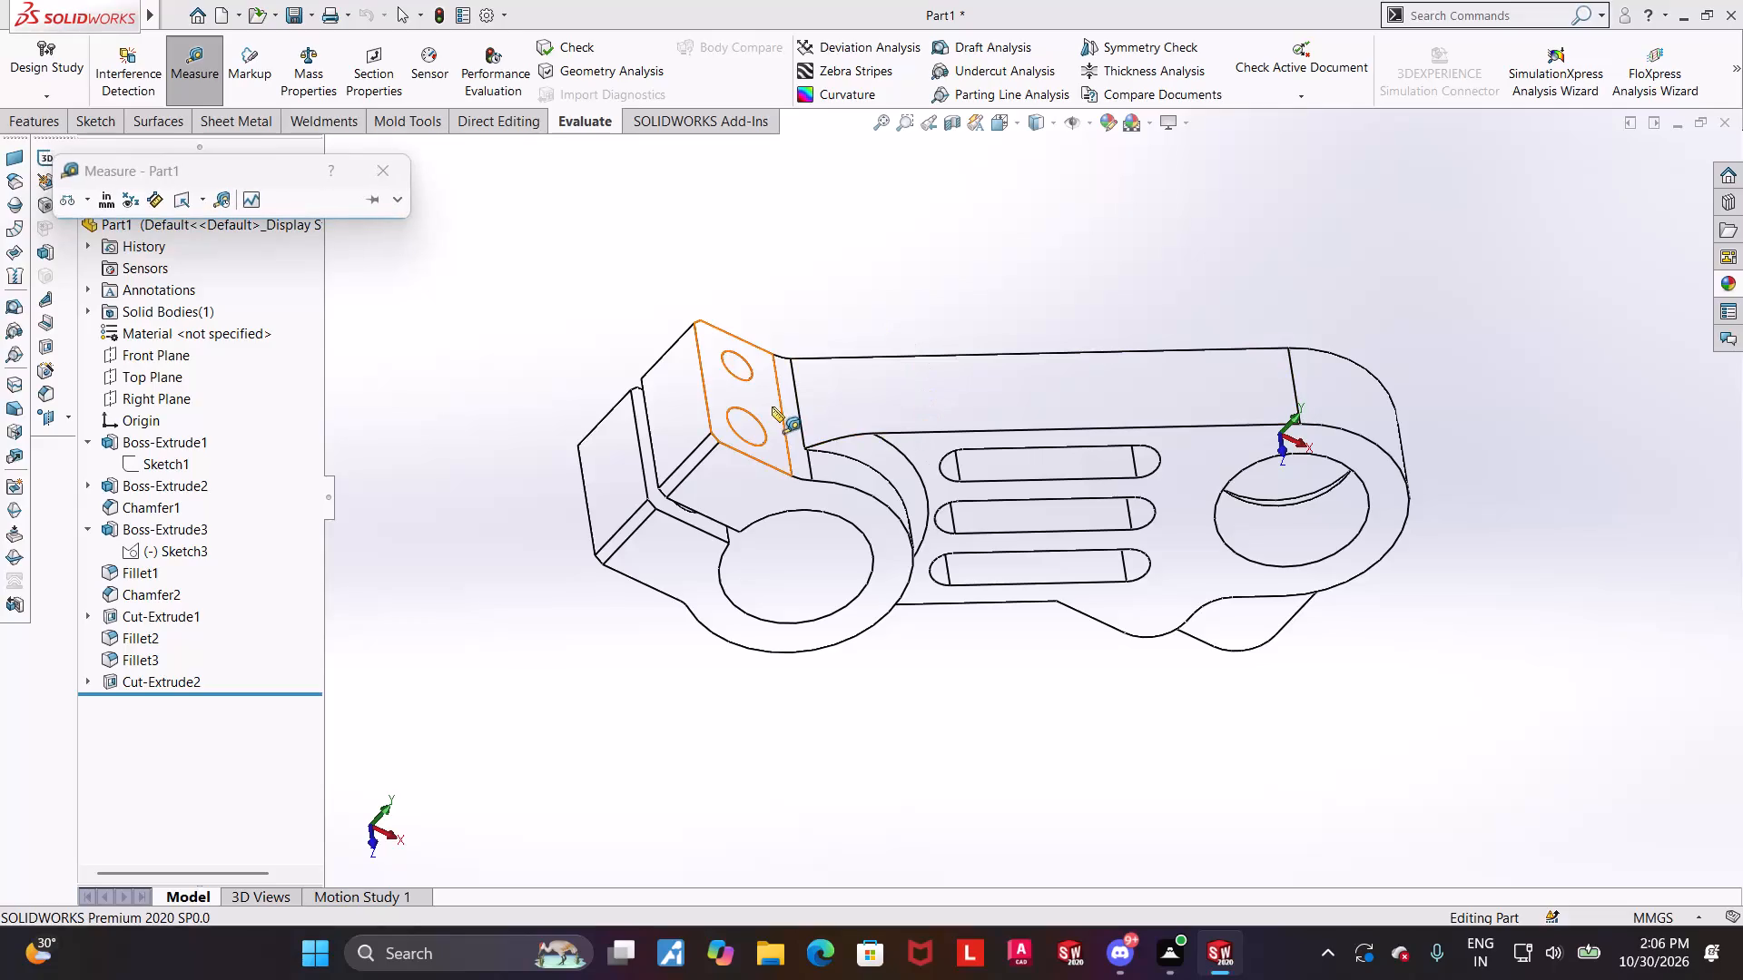
Measure between the drilled outer face of the upper clamp lug and its face along the split.
{"action": "middle_click_drag", "start_coordinate": [774, 407], "coordinate": [851, 246]}
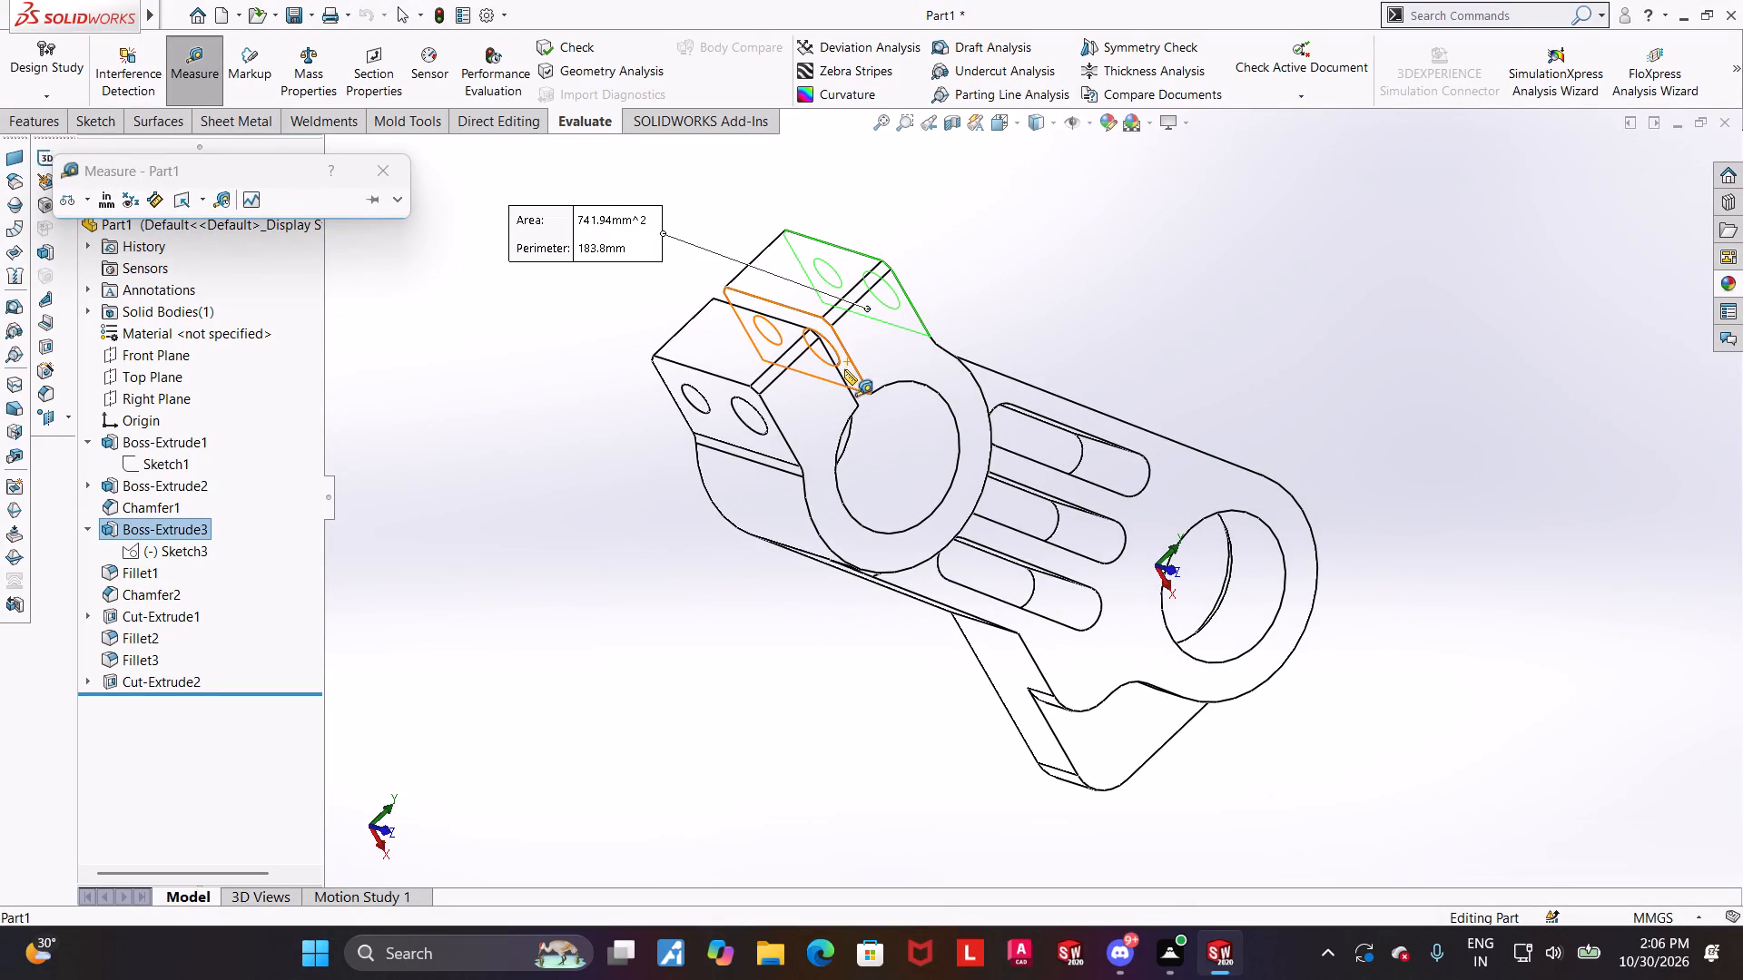
{"action": "left_click", "coordinate": [845, 372]}
{"action": "key", "text": "Escape"}
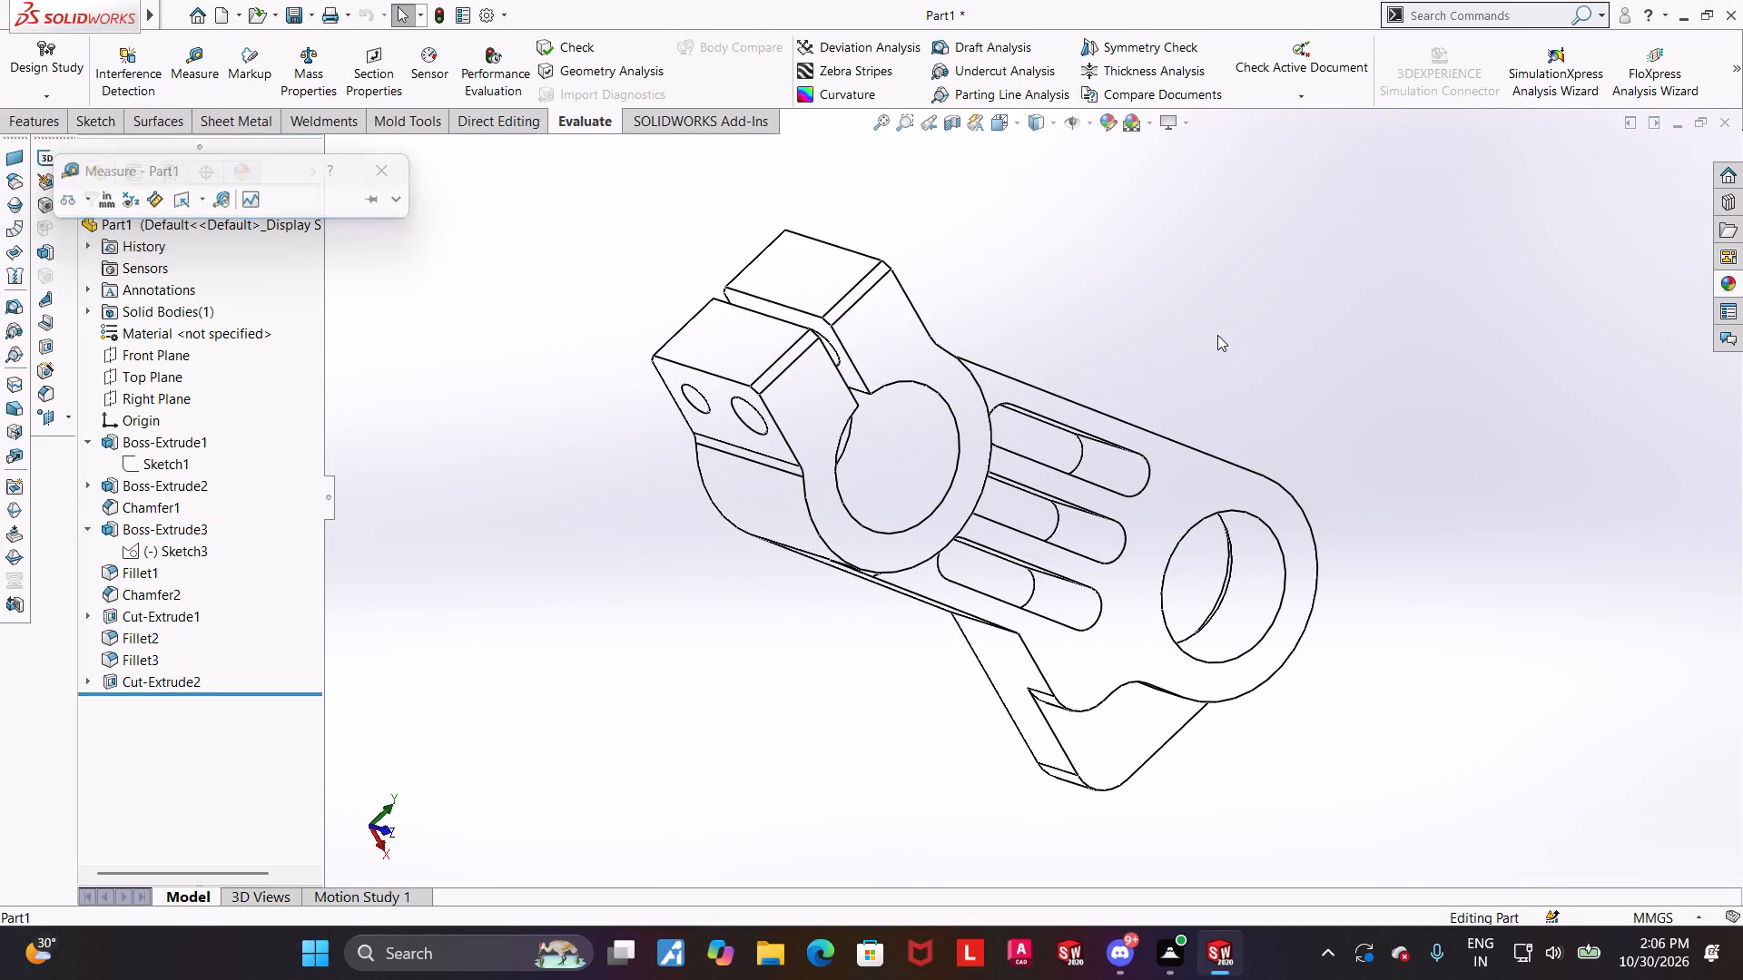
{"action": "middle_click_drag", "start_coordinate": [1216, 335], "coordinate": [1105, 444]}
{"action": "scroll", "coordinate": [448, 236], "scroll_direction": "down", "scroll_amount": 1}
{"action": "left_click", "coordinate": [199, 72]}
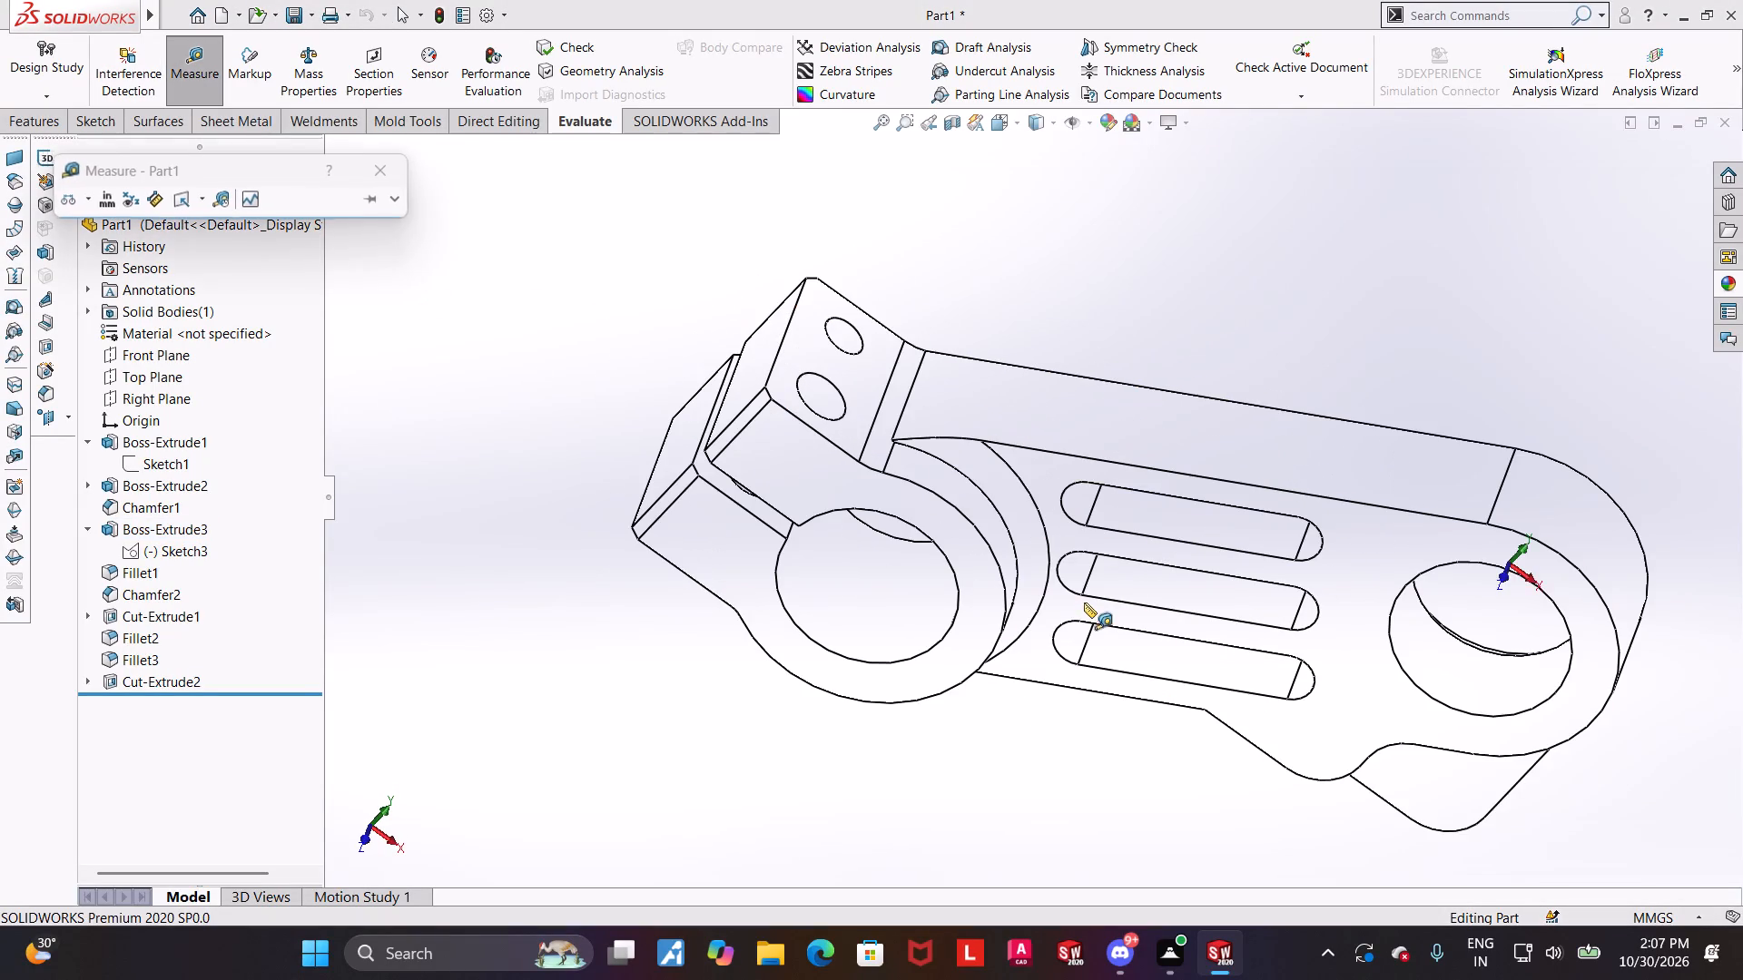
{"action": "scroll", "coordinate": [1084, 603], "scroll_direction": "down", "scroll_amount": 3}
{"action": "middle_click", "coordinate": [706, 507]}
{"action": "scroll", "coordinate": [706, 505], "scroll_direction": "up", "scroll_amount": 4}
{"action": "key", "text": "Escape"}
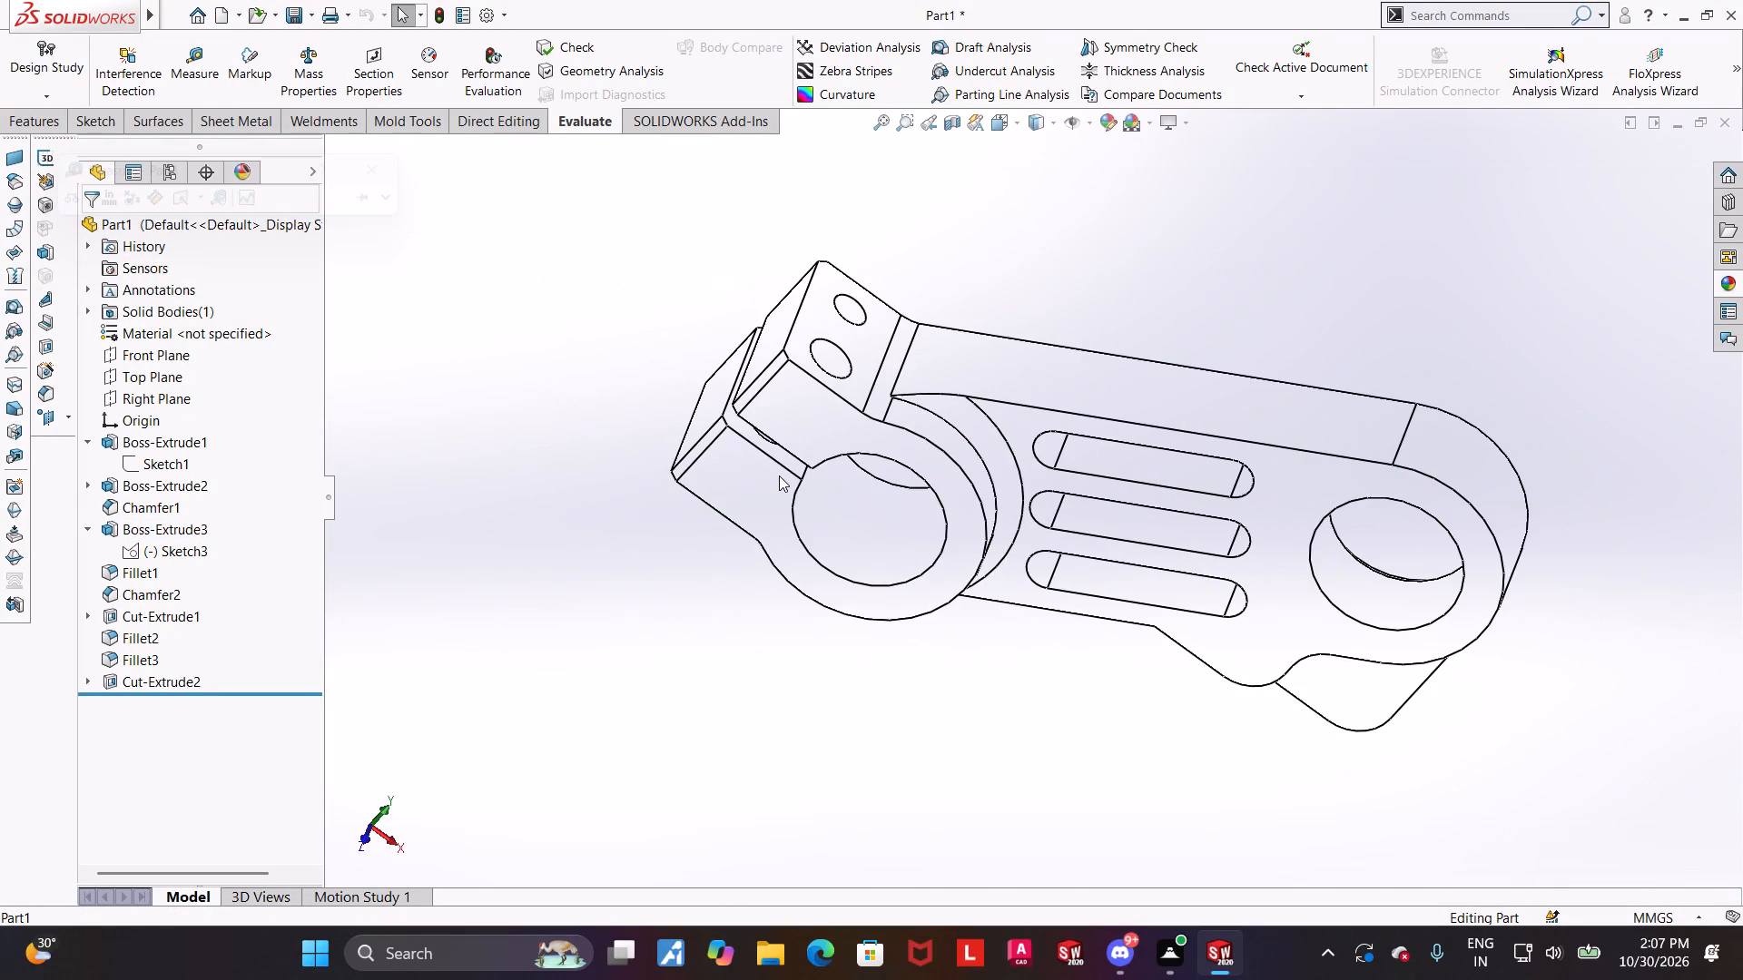
Starting from the Isometric view, measure the distance between the two long flat side faces of the arm's uppermost slot.
{"action": "key", "text": "ctrl+7"}
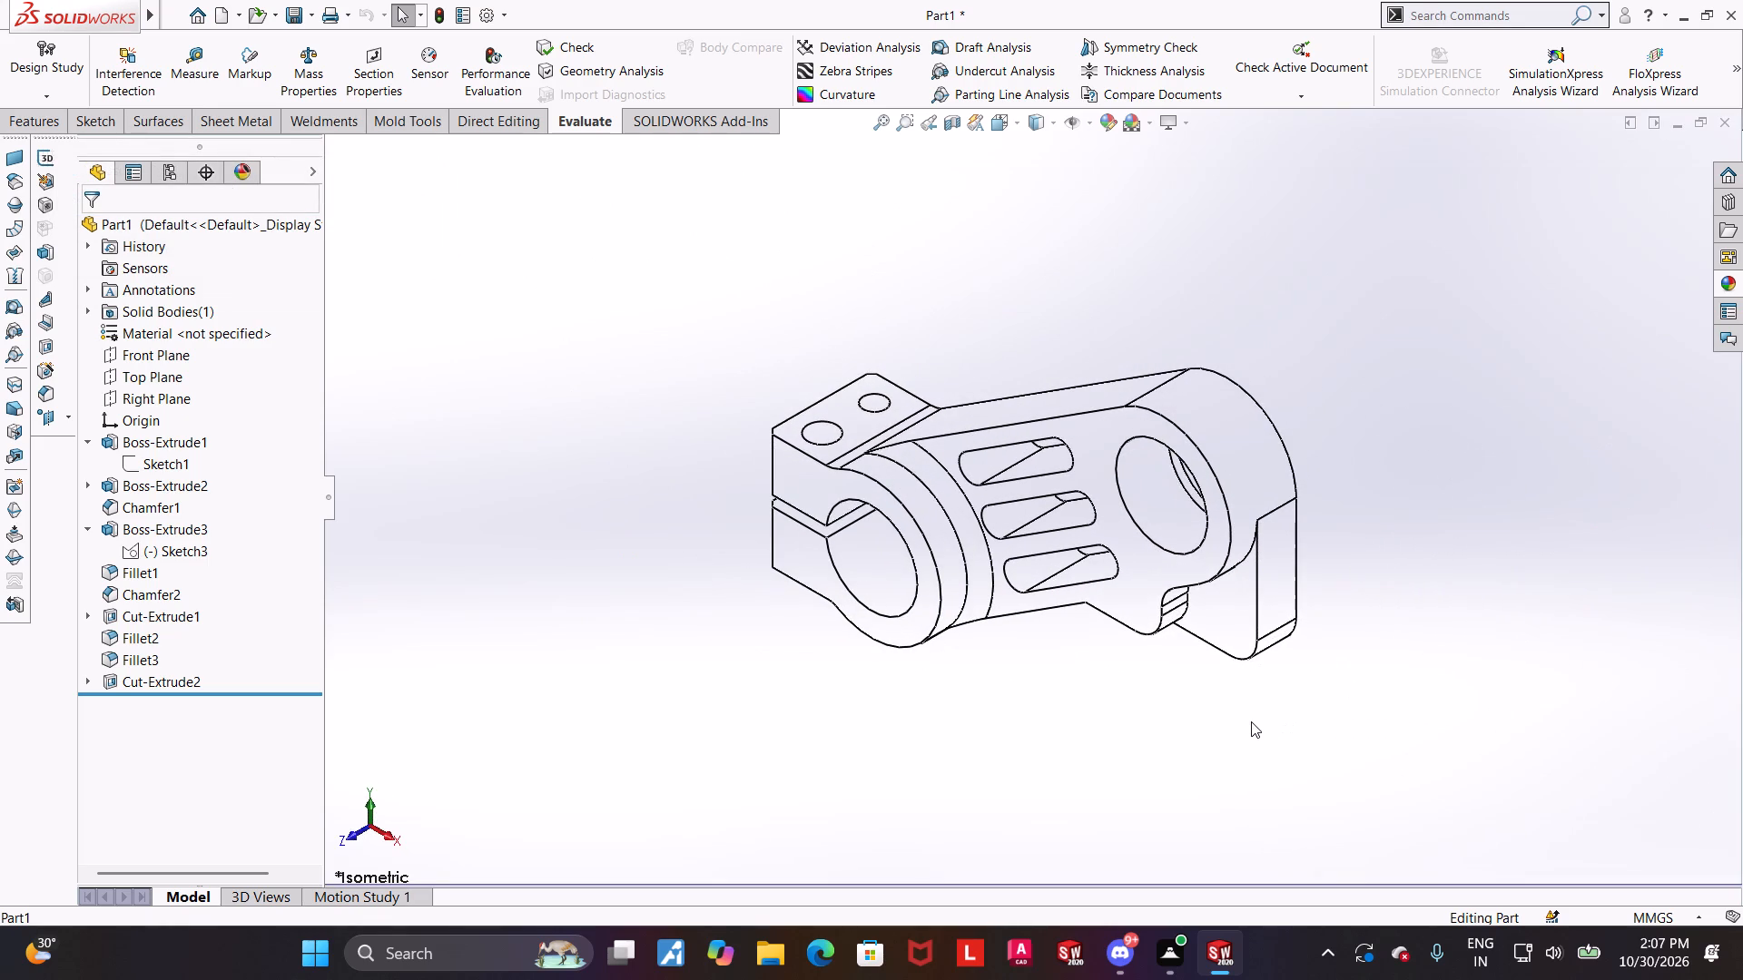
{"action": "scroll", "coordinate": [1080, 494], "scroll_direction": "down", "scroll_amount": 1}
{"action": "middle_click_drag", "start_coordinate": [1080, 527], "coordinate": [1093, 474]}
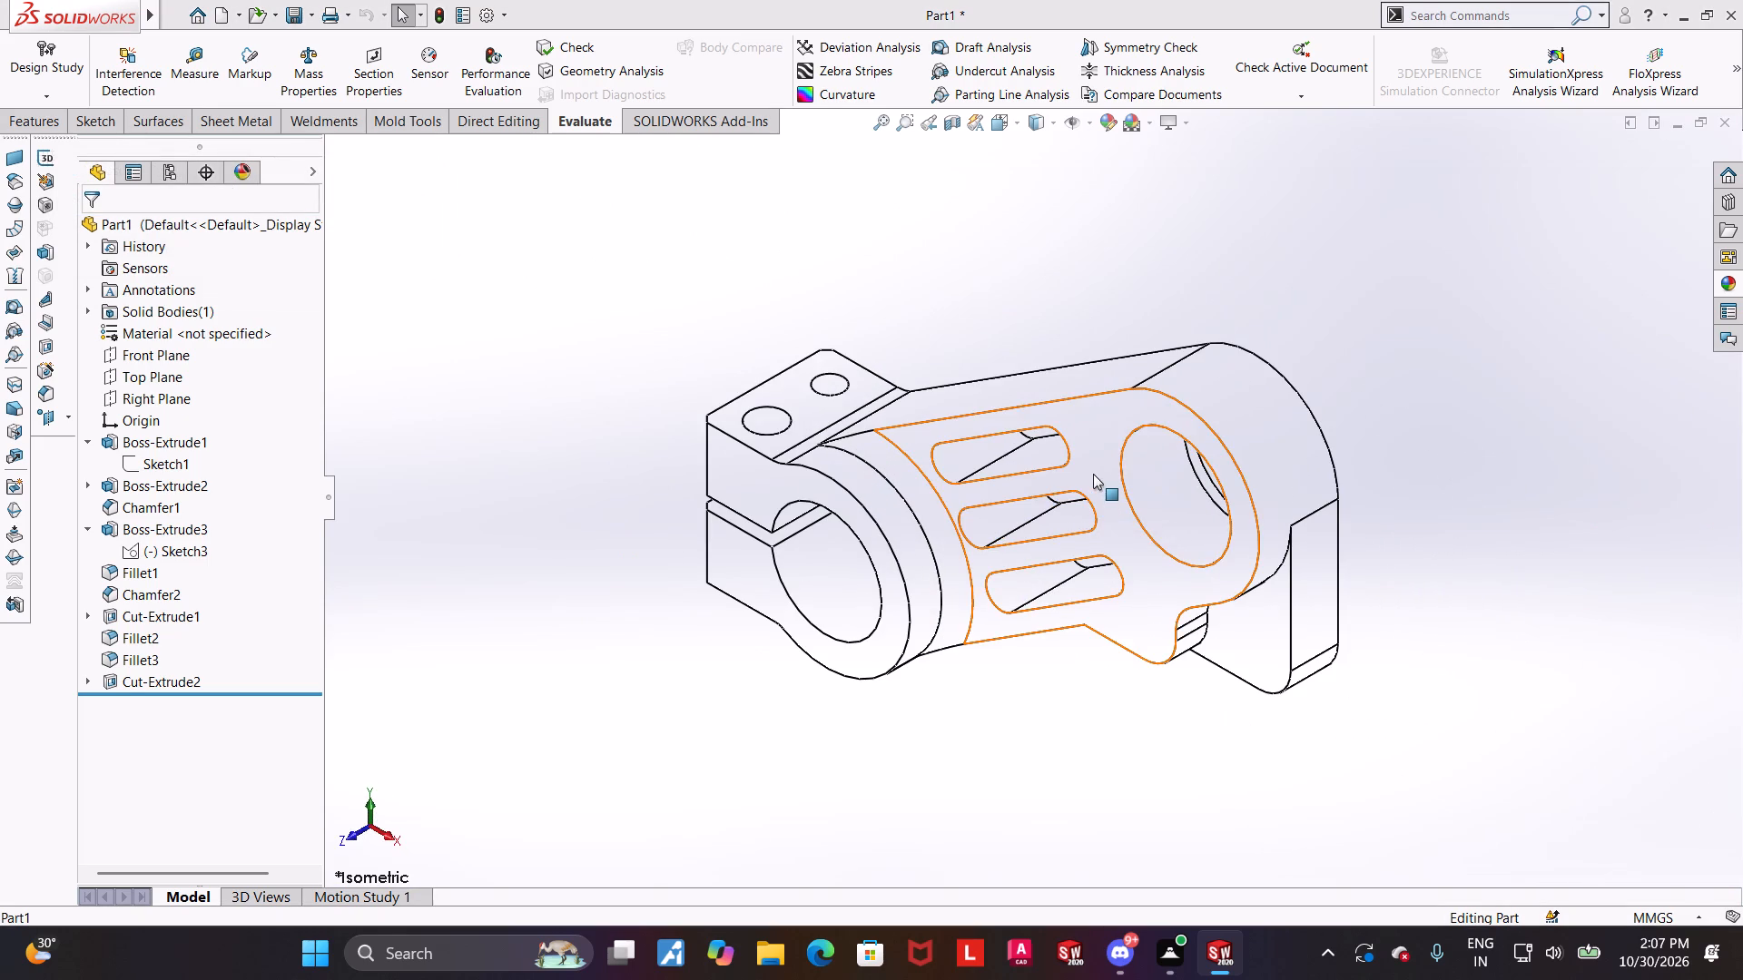
{"action": "middle_click_drag", "start_coordinate": [1093, 474], "coordinate": [1093, 417]}
{"action": "left_click", "coordinate": [186, 64]}
{"action": "middle_click_drag", "start_coordinate": [1213, 505], "coordinate": [1249, 491]}
{"action": "scroll", "coordinate": [1017, 469], "scroll_direction": "down", "scroll_amount": 4}
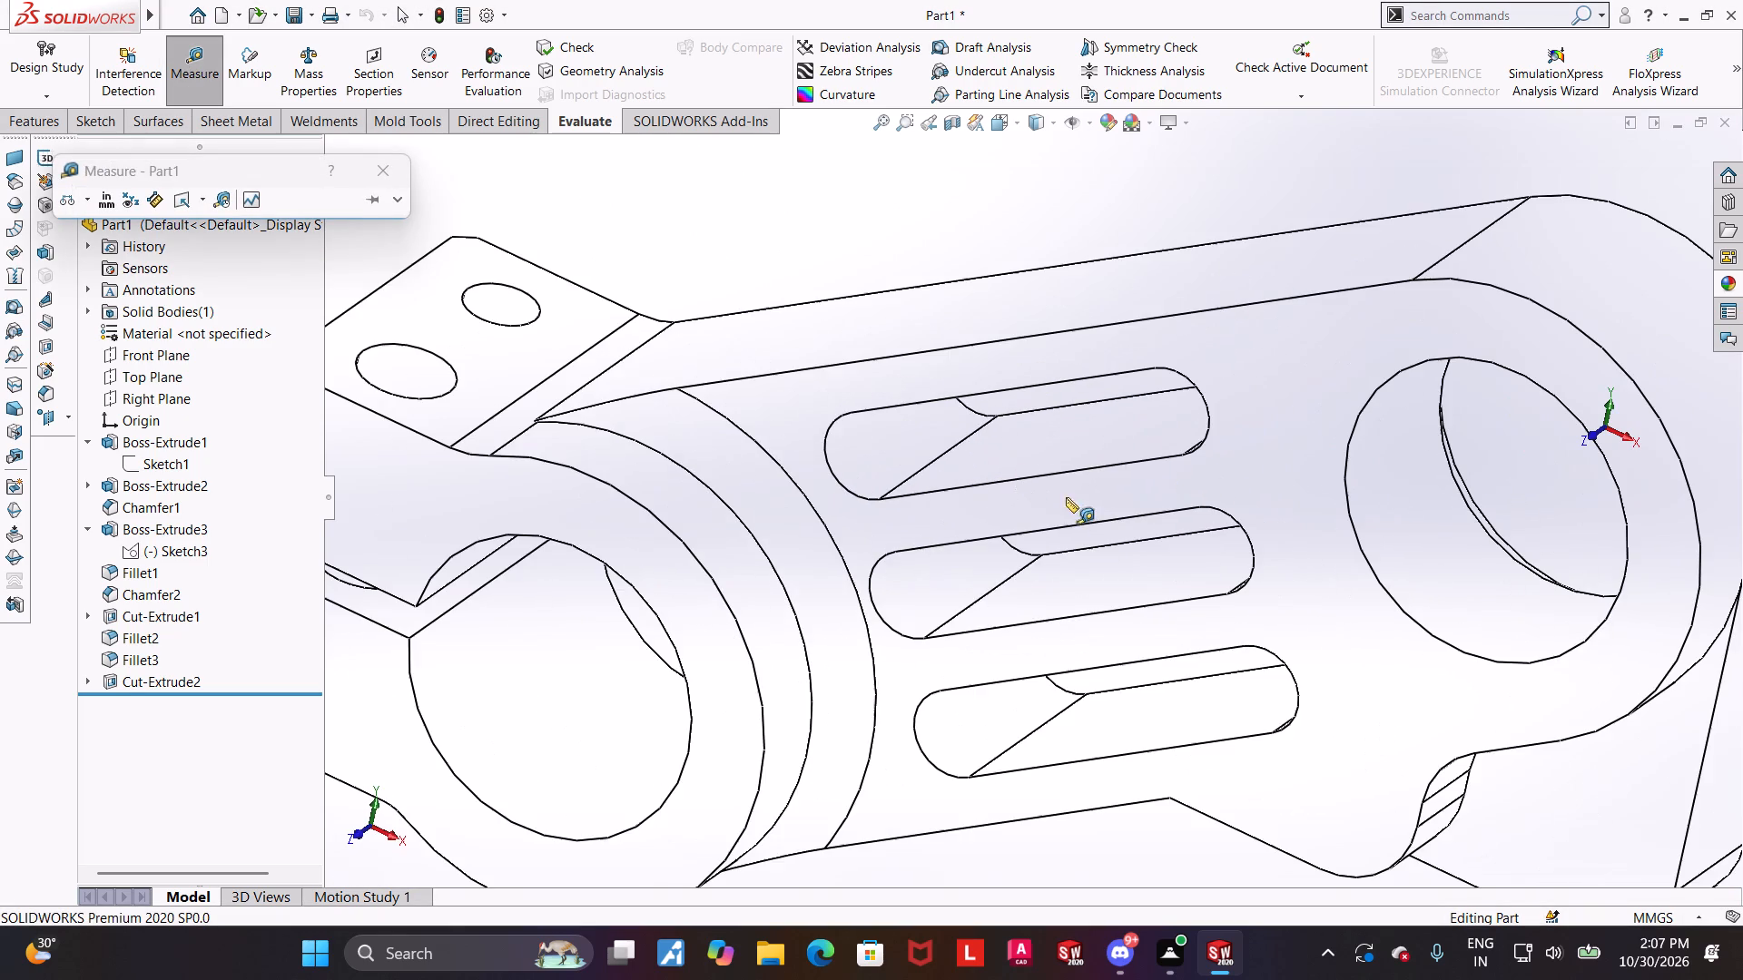
{"action": "left_click", "coordinate": [1114, 424]}
{"action": "middle_click_drag", "start_coordinate": [1113, 443], "coordinate": [1104, 311]}
{"action": "scroll", "coordinate": [1098, 378], "scroll_direction": "up", "scroll_amount": 1}
{"action": "left_click", "coordinate": [1093, 397]}
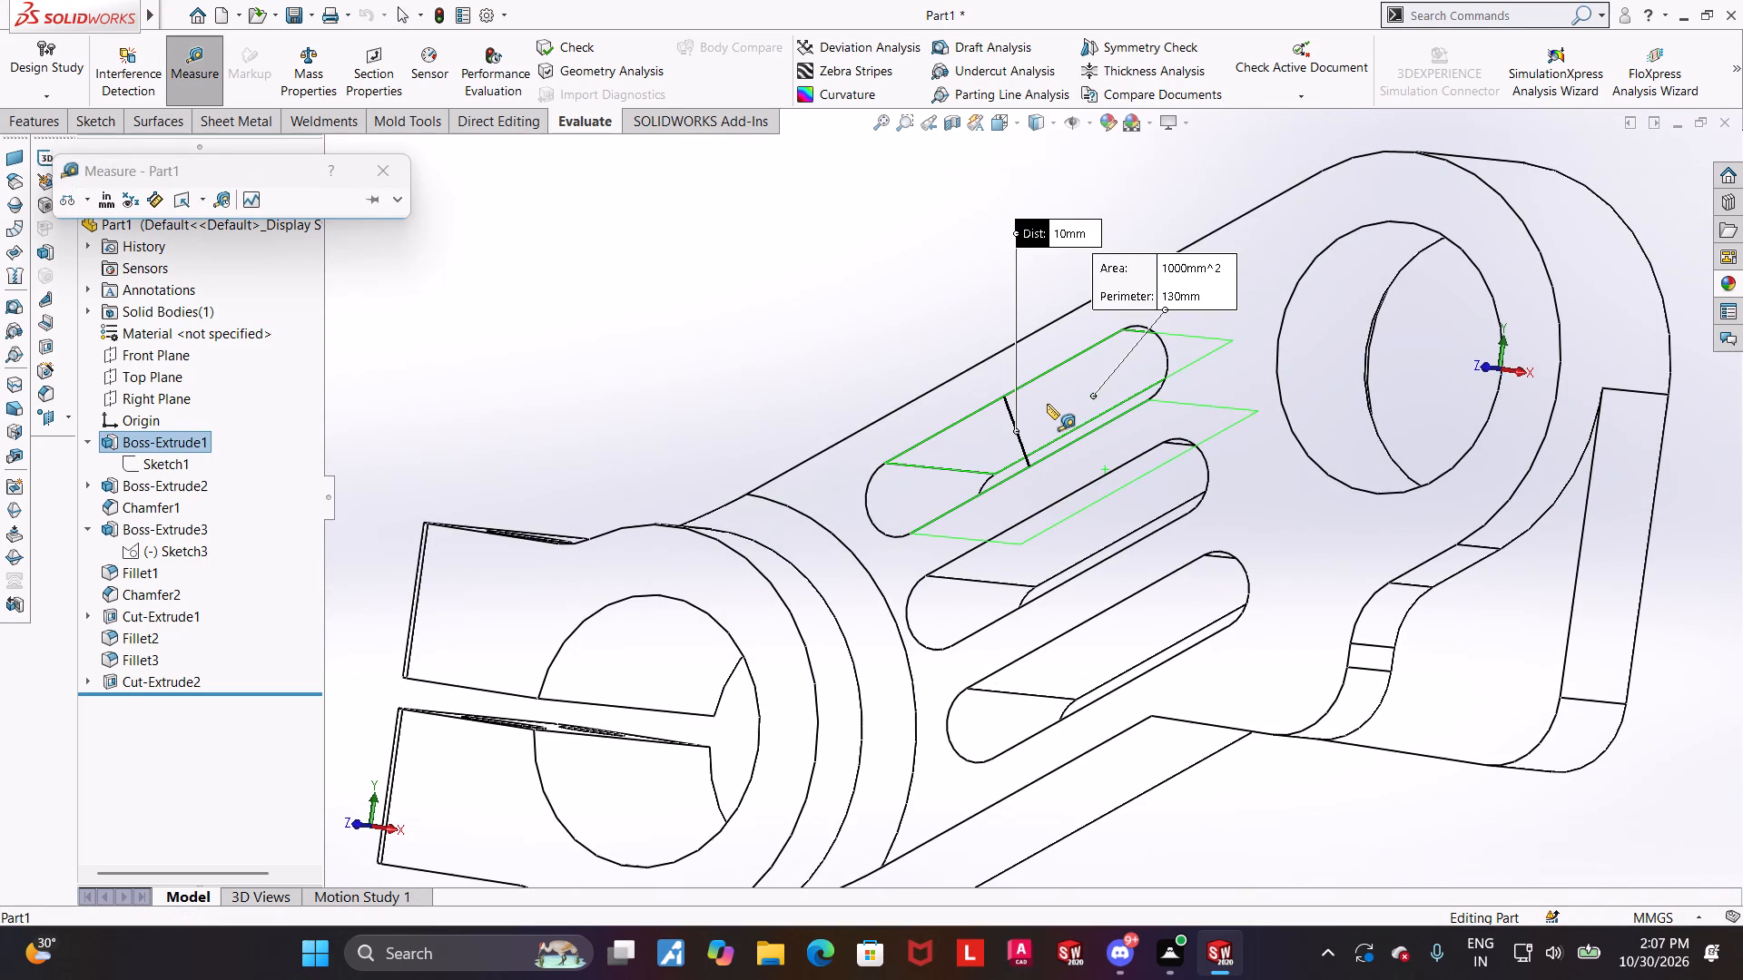
{"action": "key", "text": "Escape"}
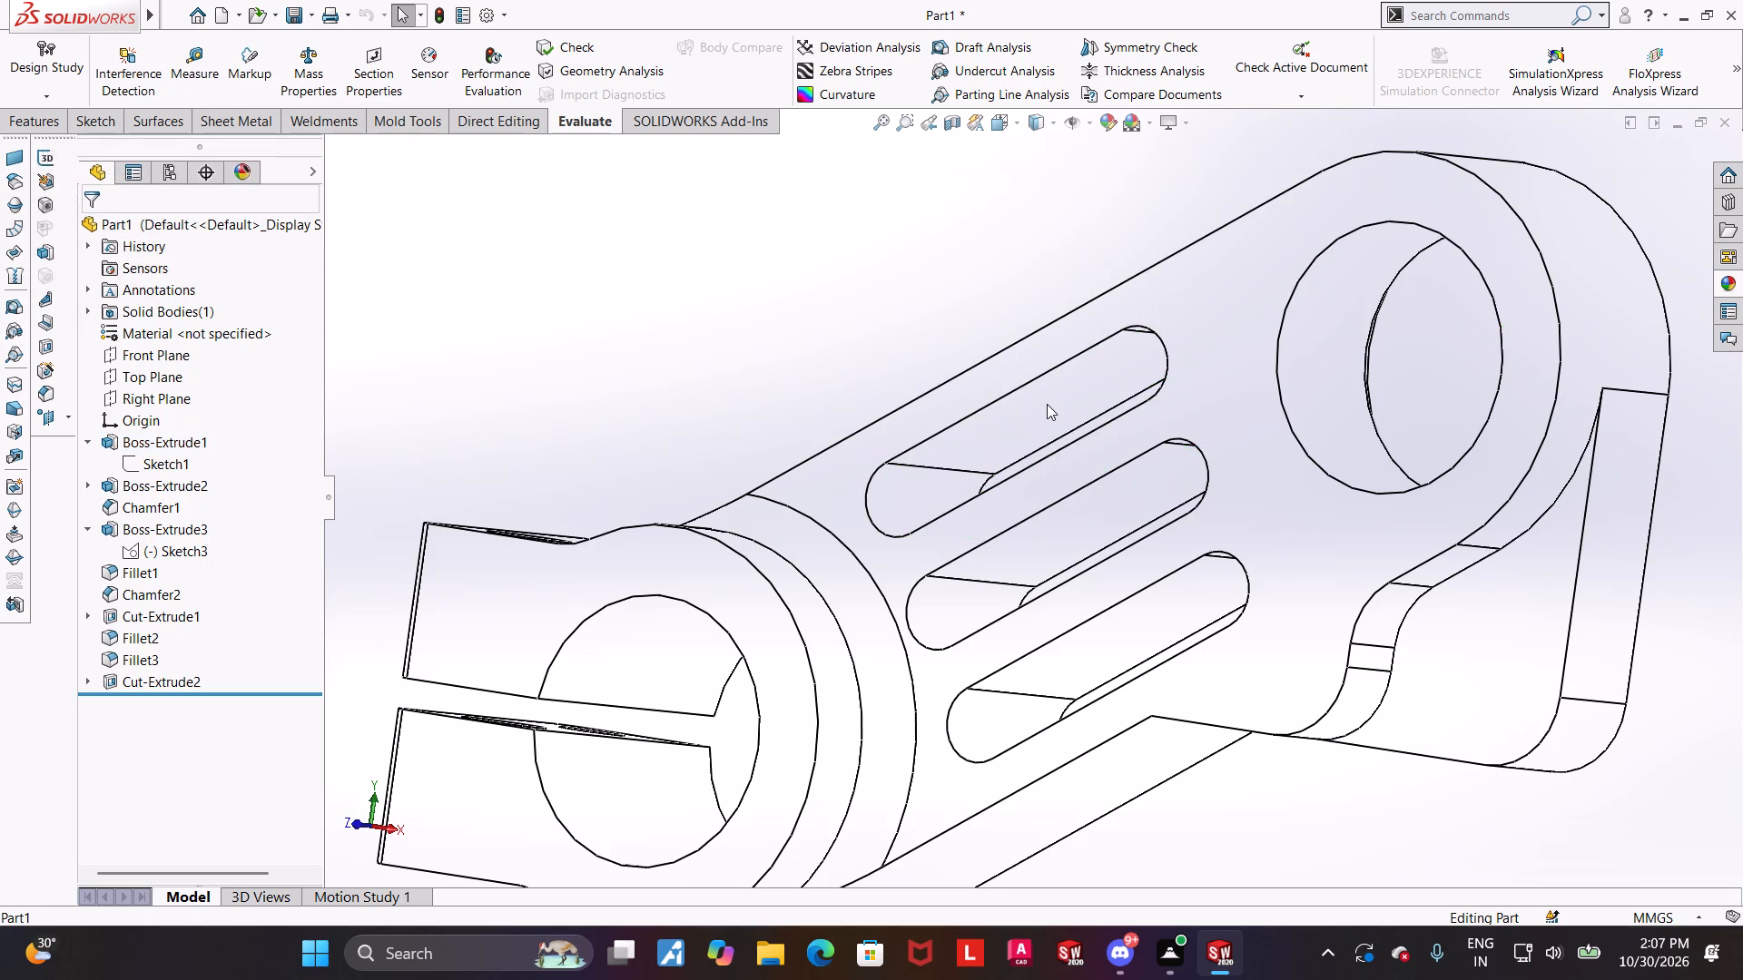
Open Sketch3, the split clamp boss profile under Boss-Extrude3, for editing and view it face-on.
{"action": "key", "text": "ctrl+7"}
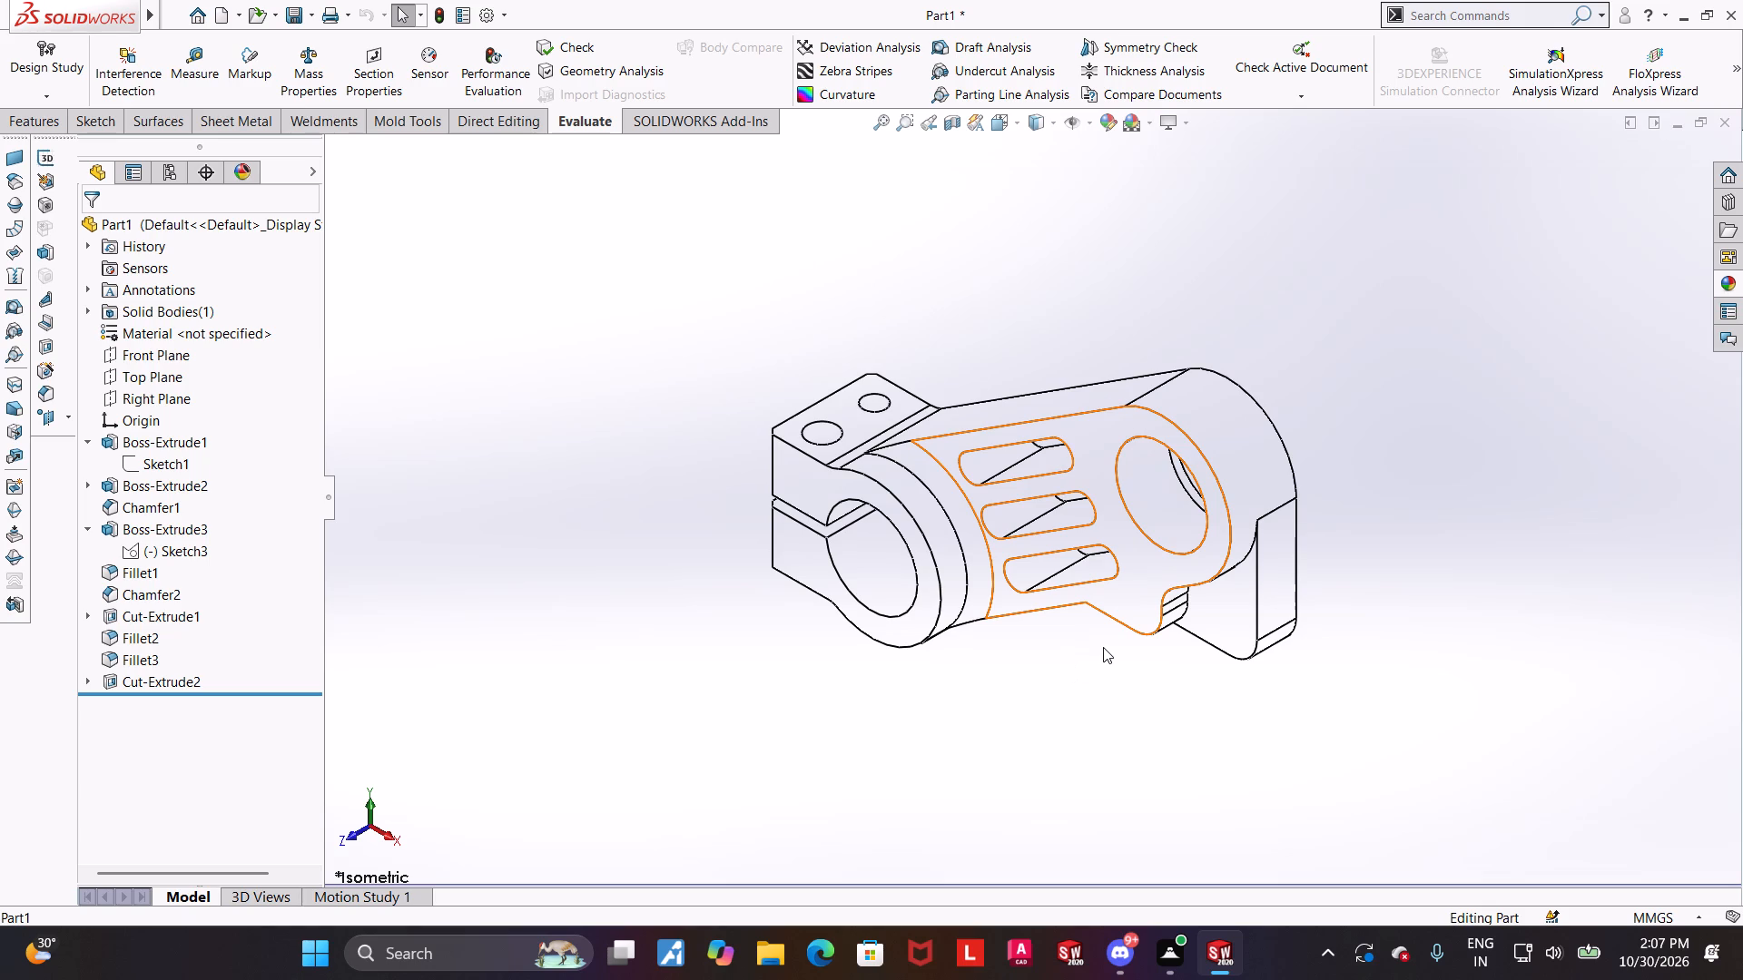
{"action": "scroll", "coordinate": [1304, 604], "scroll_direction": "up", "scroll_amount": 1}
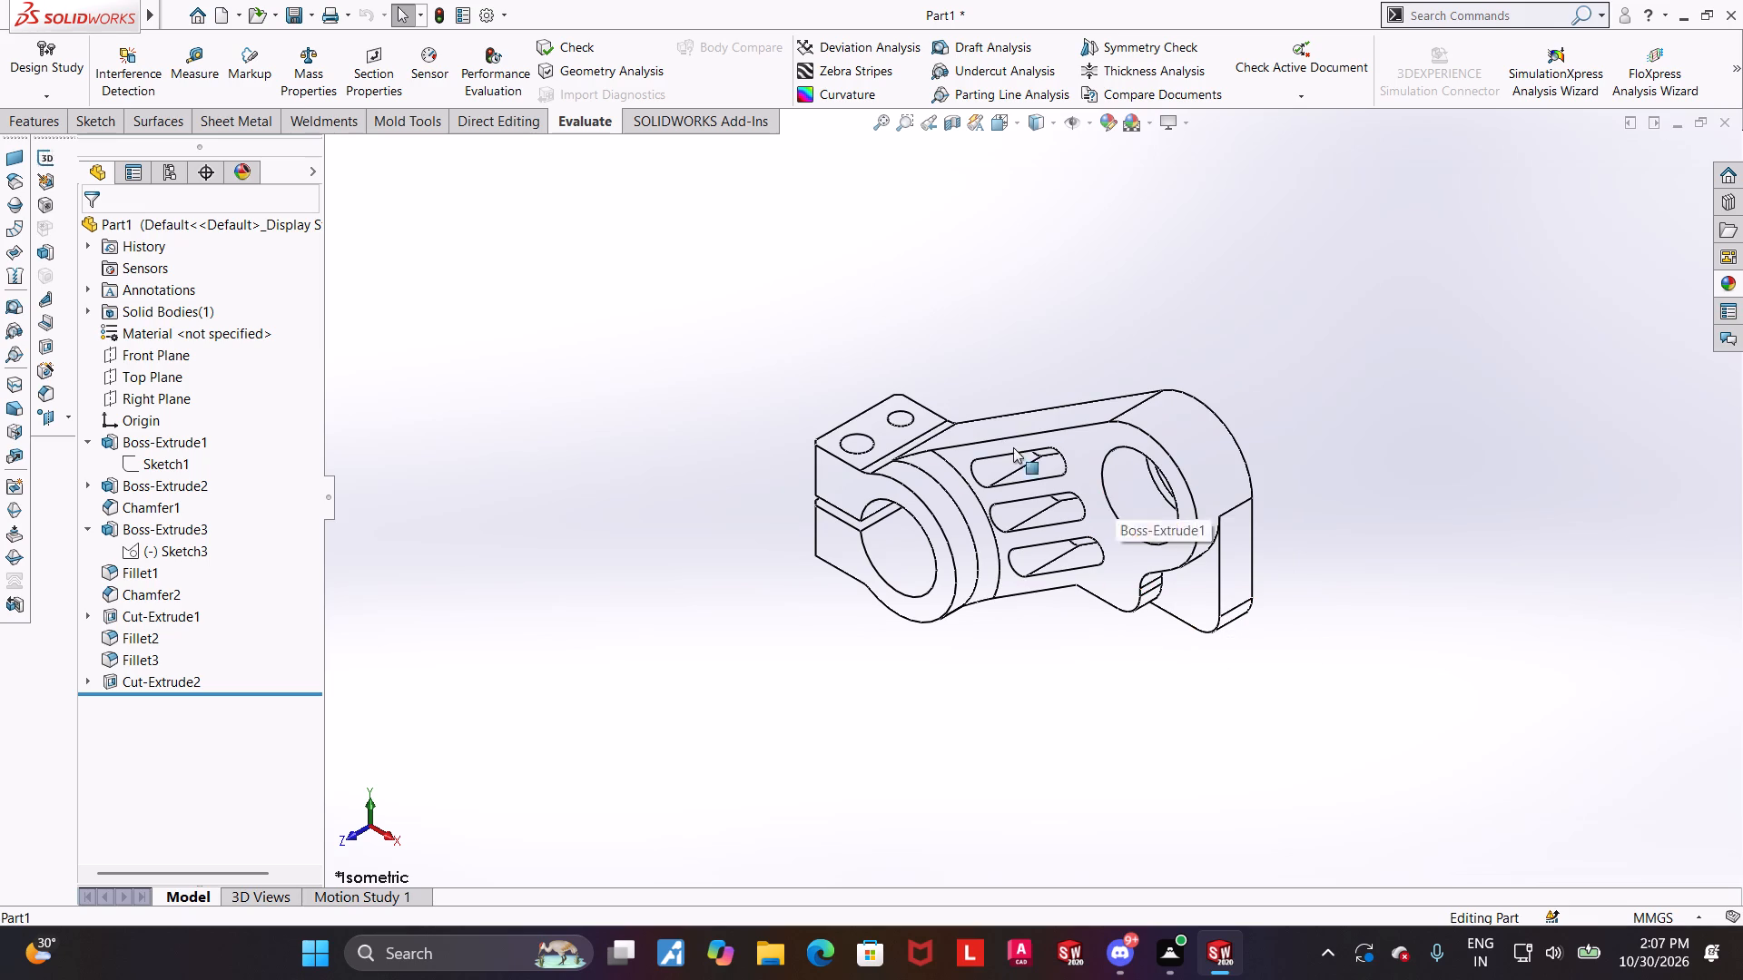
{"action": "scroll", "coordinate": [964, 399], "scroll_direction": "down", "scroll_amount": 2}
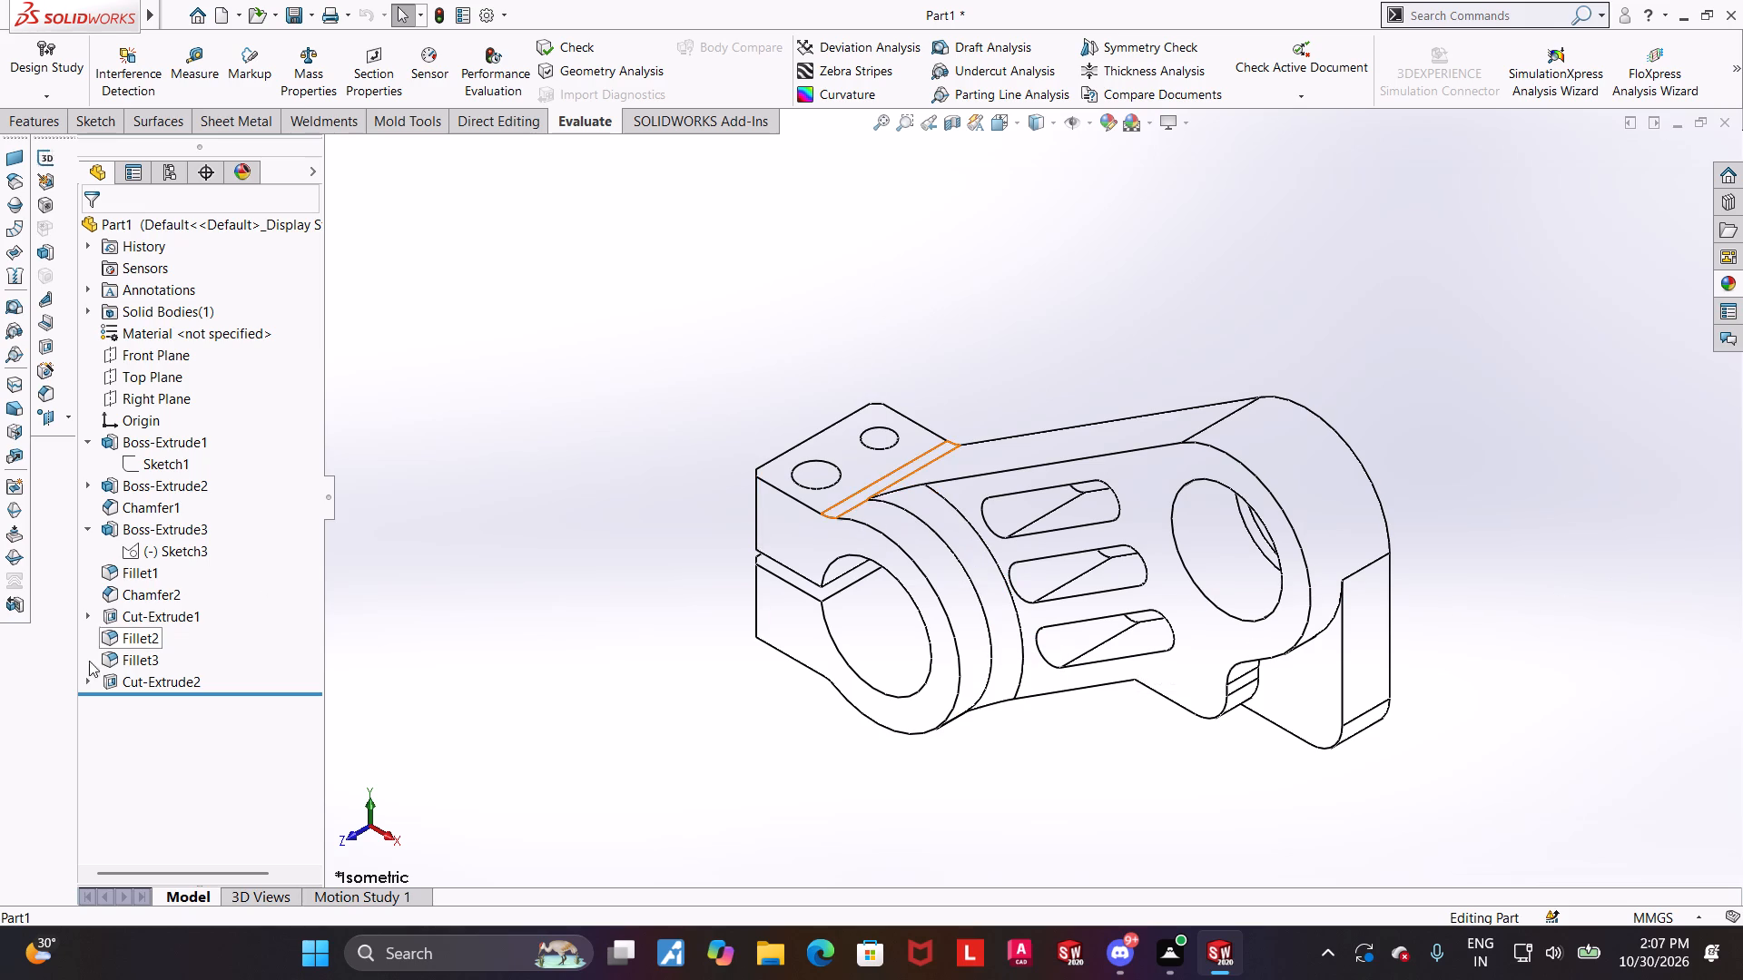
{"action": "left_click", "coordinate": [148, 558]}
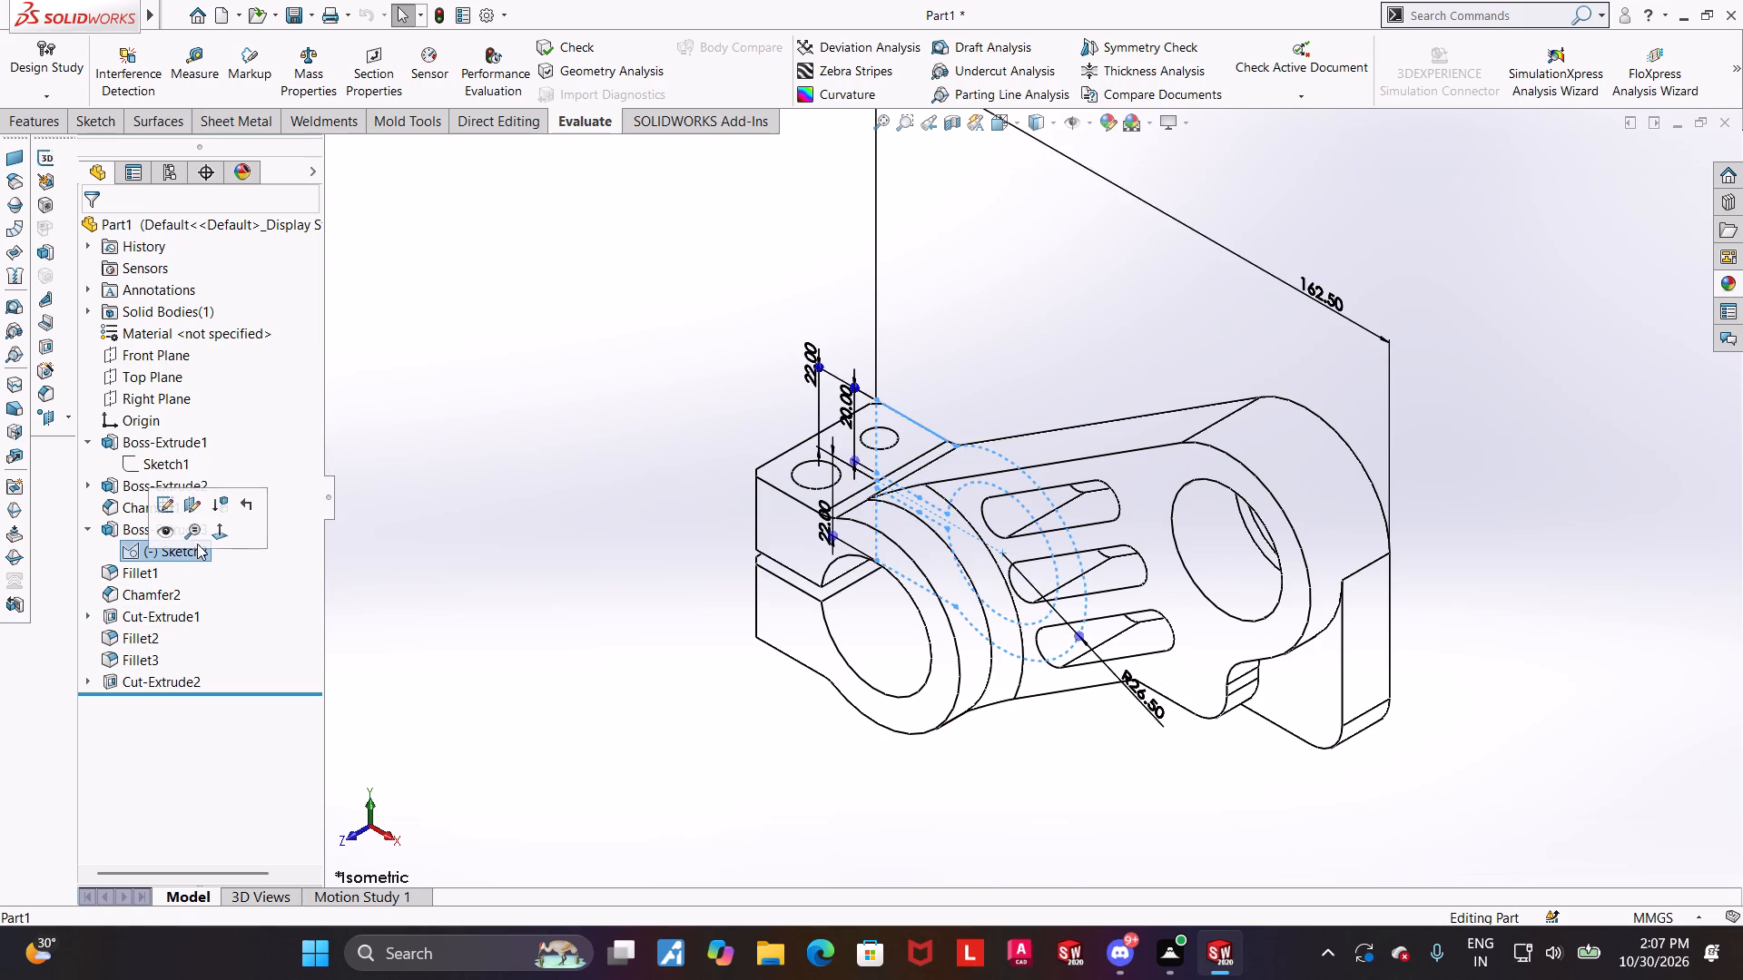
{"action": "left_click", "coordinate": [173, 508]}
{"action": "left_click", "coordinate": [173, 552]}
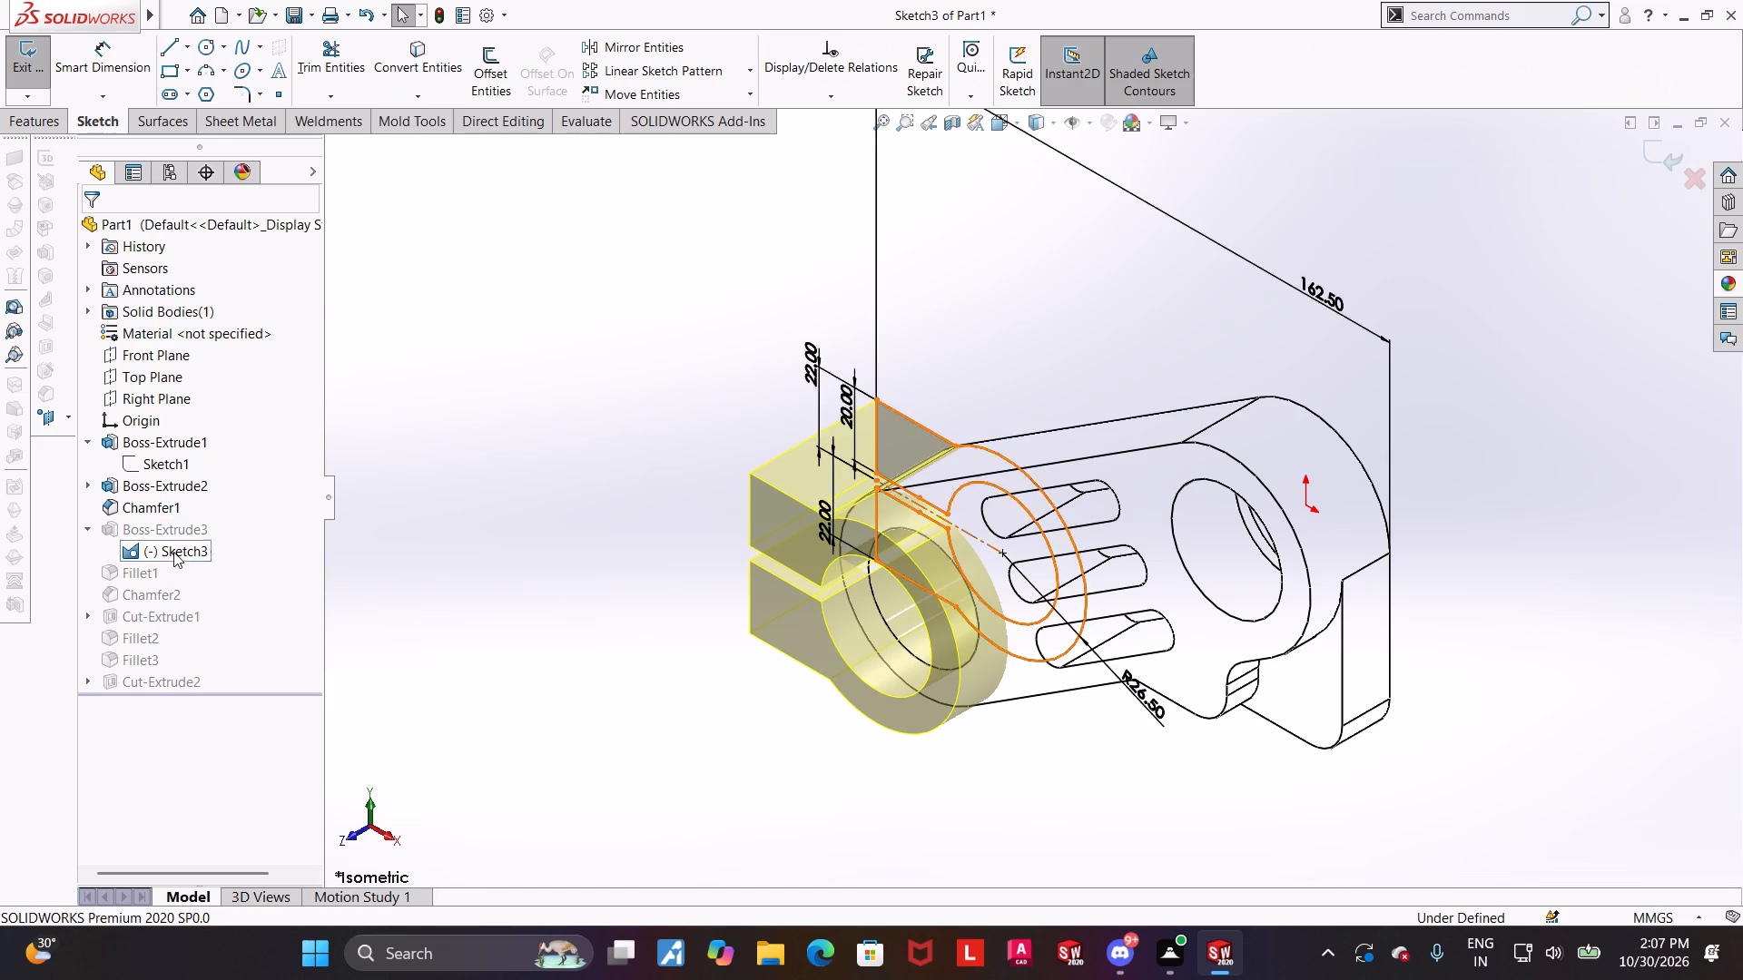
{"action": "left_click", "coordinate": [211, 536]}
Set the model's display style to shaded with visible edges.
{"action": "left_click", "coordinate": [1028, 137]}
{"action": "left_click", "coordinate": [1034, 132]}
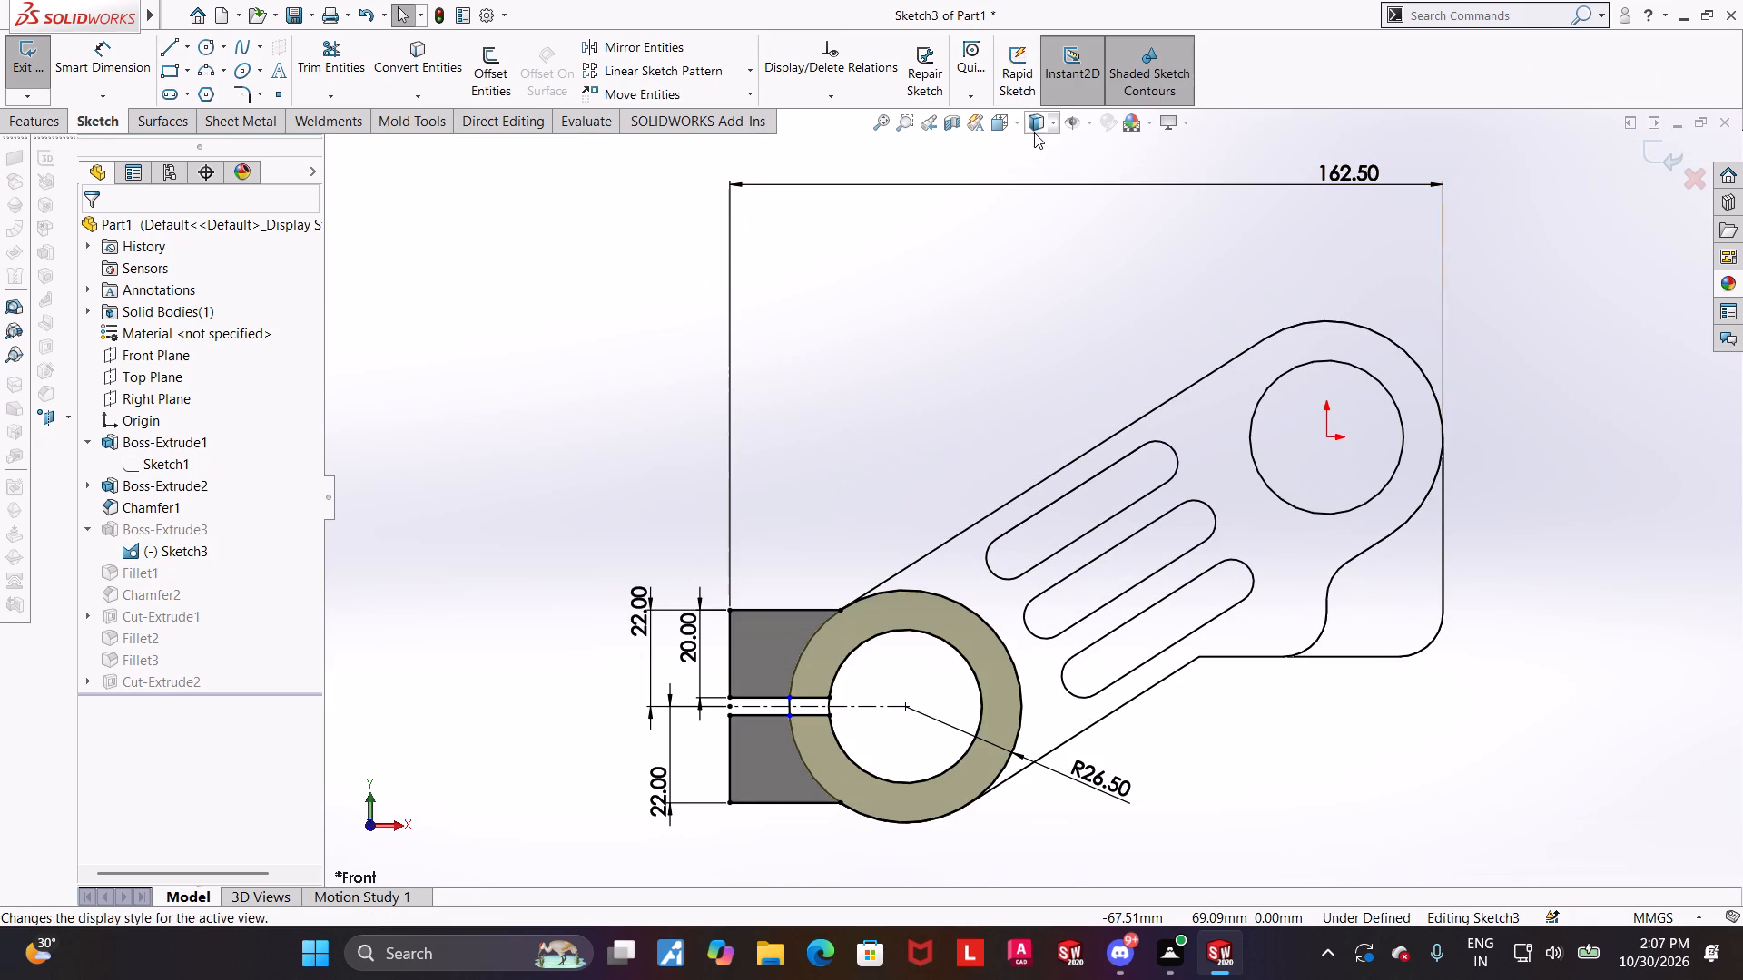
{"action": "left_click", "coordinate": [1041, 147]}
{"action": "scroll", "coordinate": [1075, 743], "scroll_direction": "down", "scroll_amount": 2}
{"action": "left_click", "coordinate": [985, 897]}
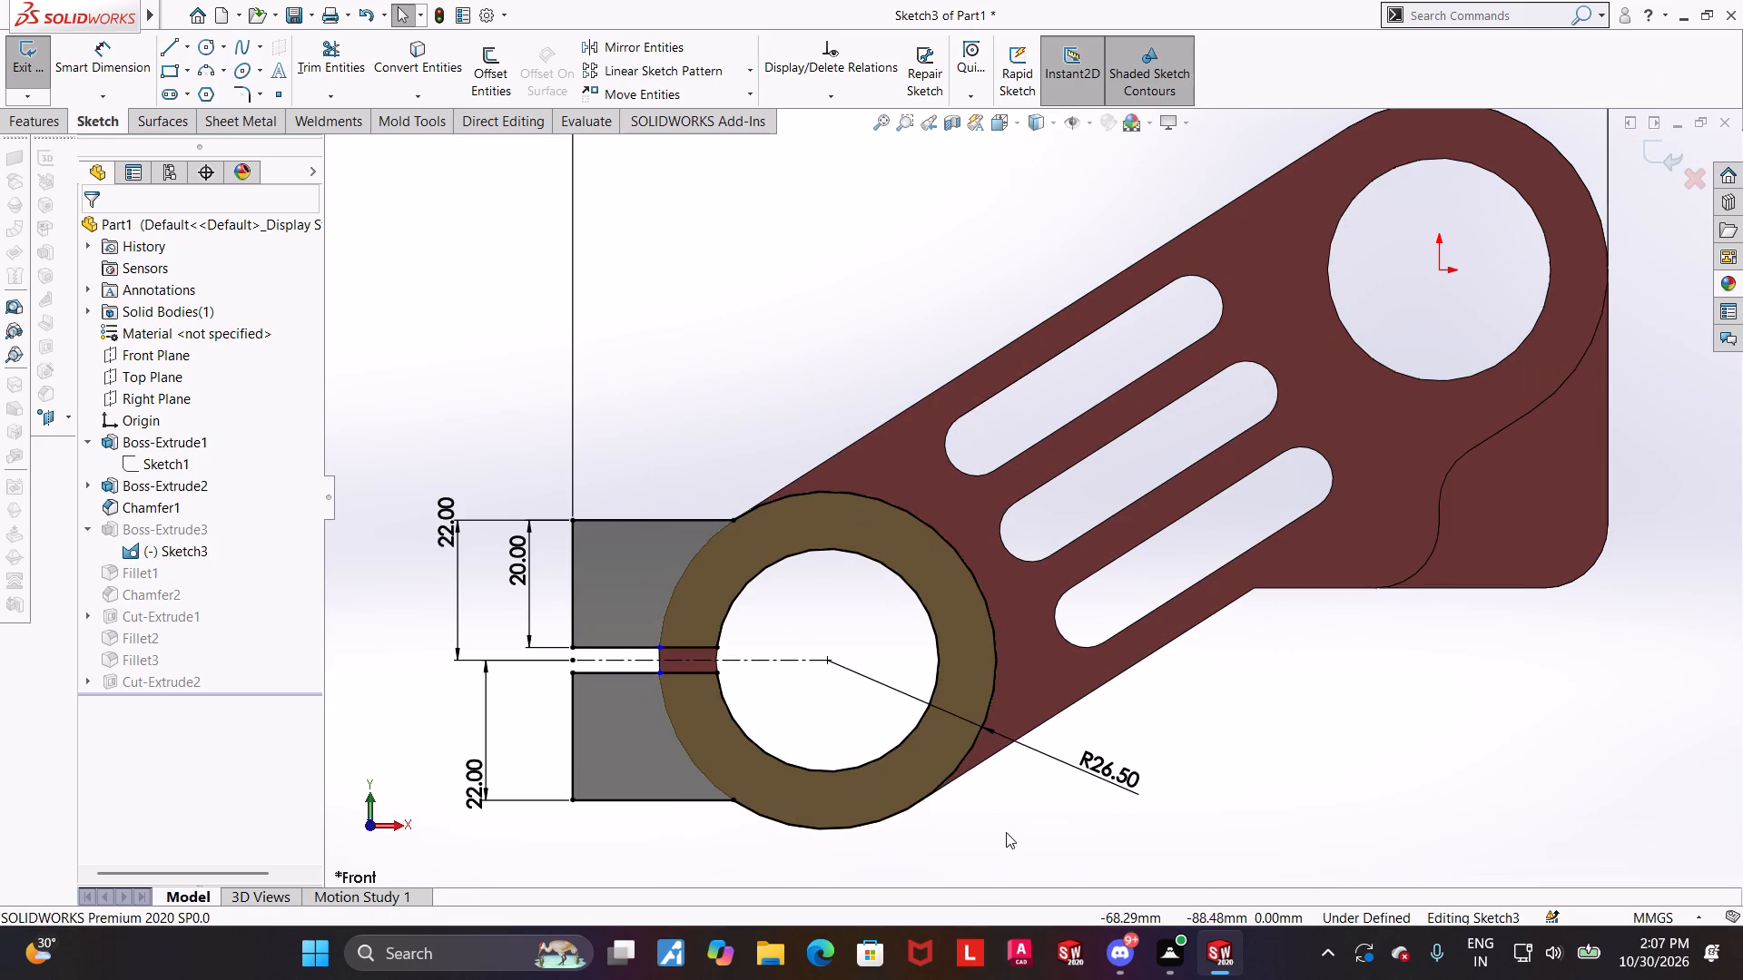
{"action": "left_click", "coordinate": [1006, 831]}
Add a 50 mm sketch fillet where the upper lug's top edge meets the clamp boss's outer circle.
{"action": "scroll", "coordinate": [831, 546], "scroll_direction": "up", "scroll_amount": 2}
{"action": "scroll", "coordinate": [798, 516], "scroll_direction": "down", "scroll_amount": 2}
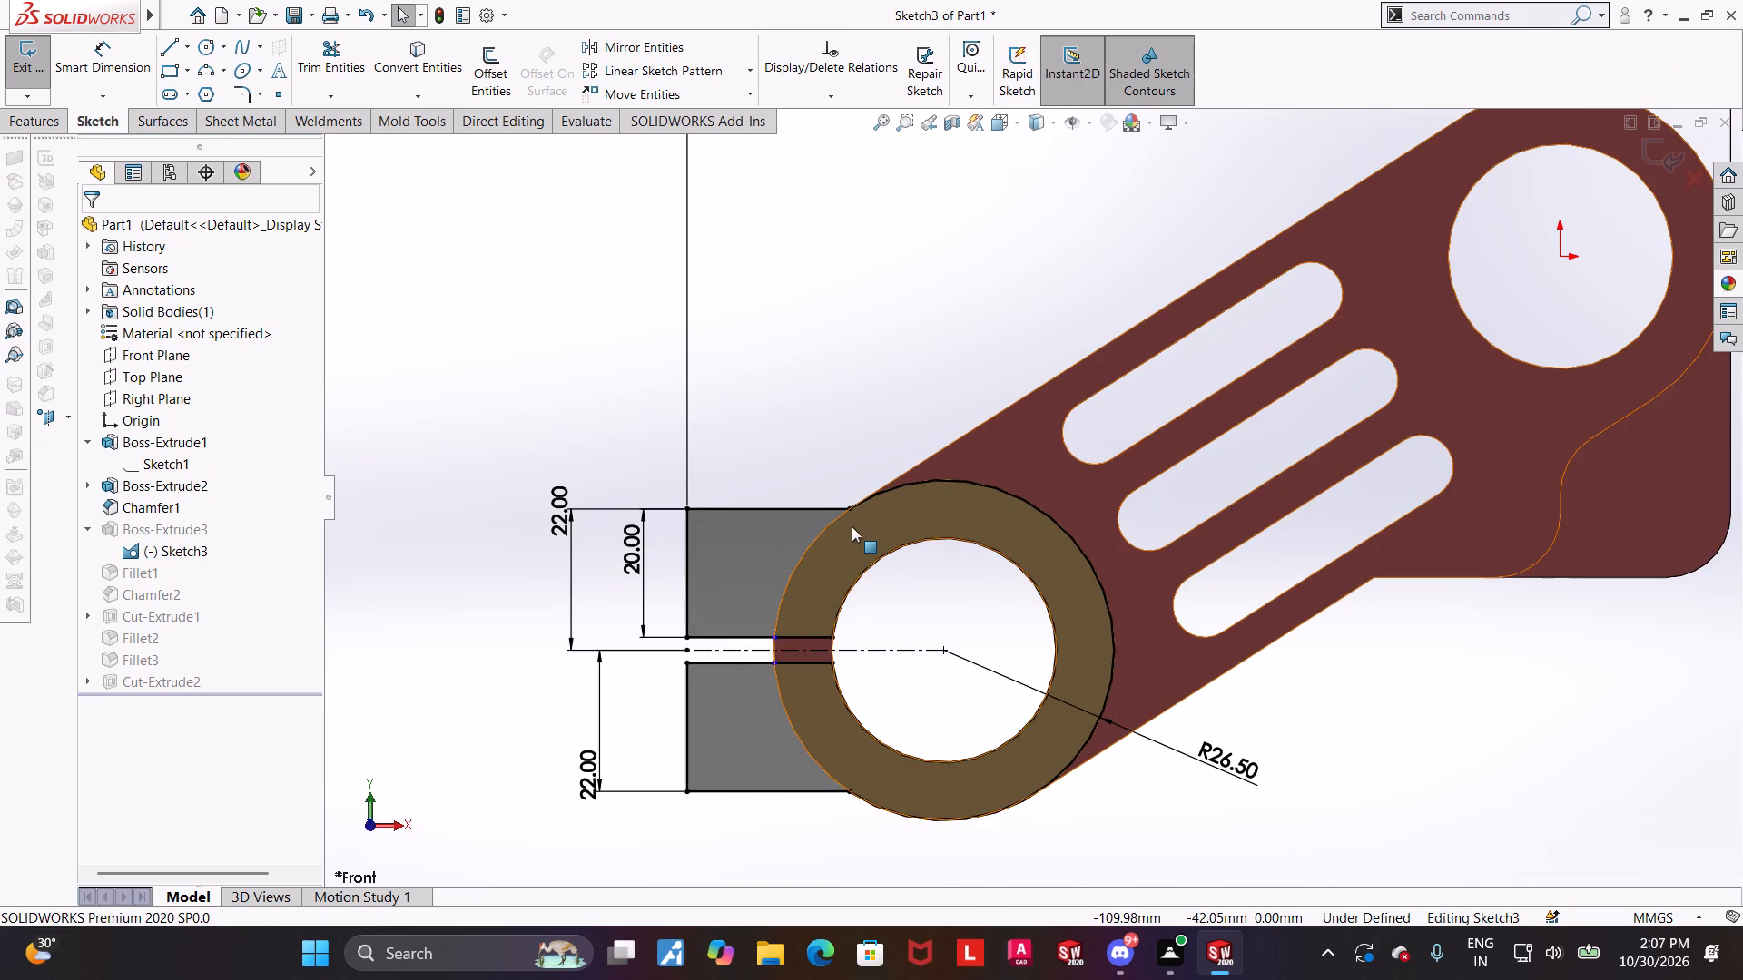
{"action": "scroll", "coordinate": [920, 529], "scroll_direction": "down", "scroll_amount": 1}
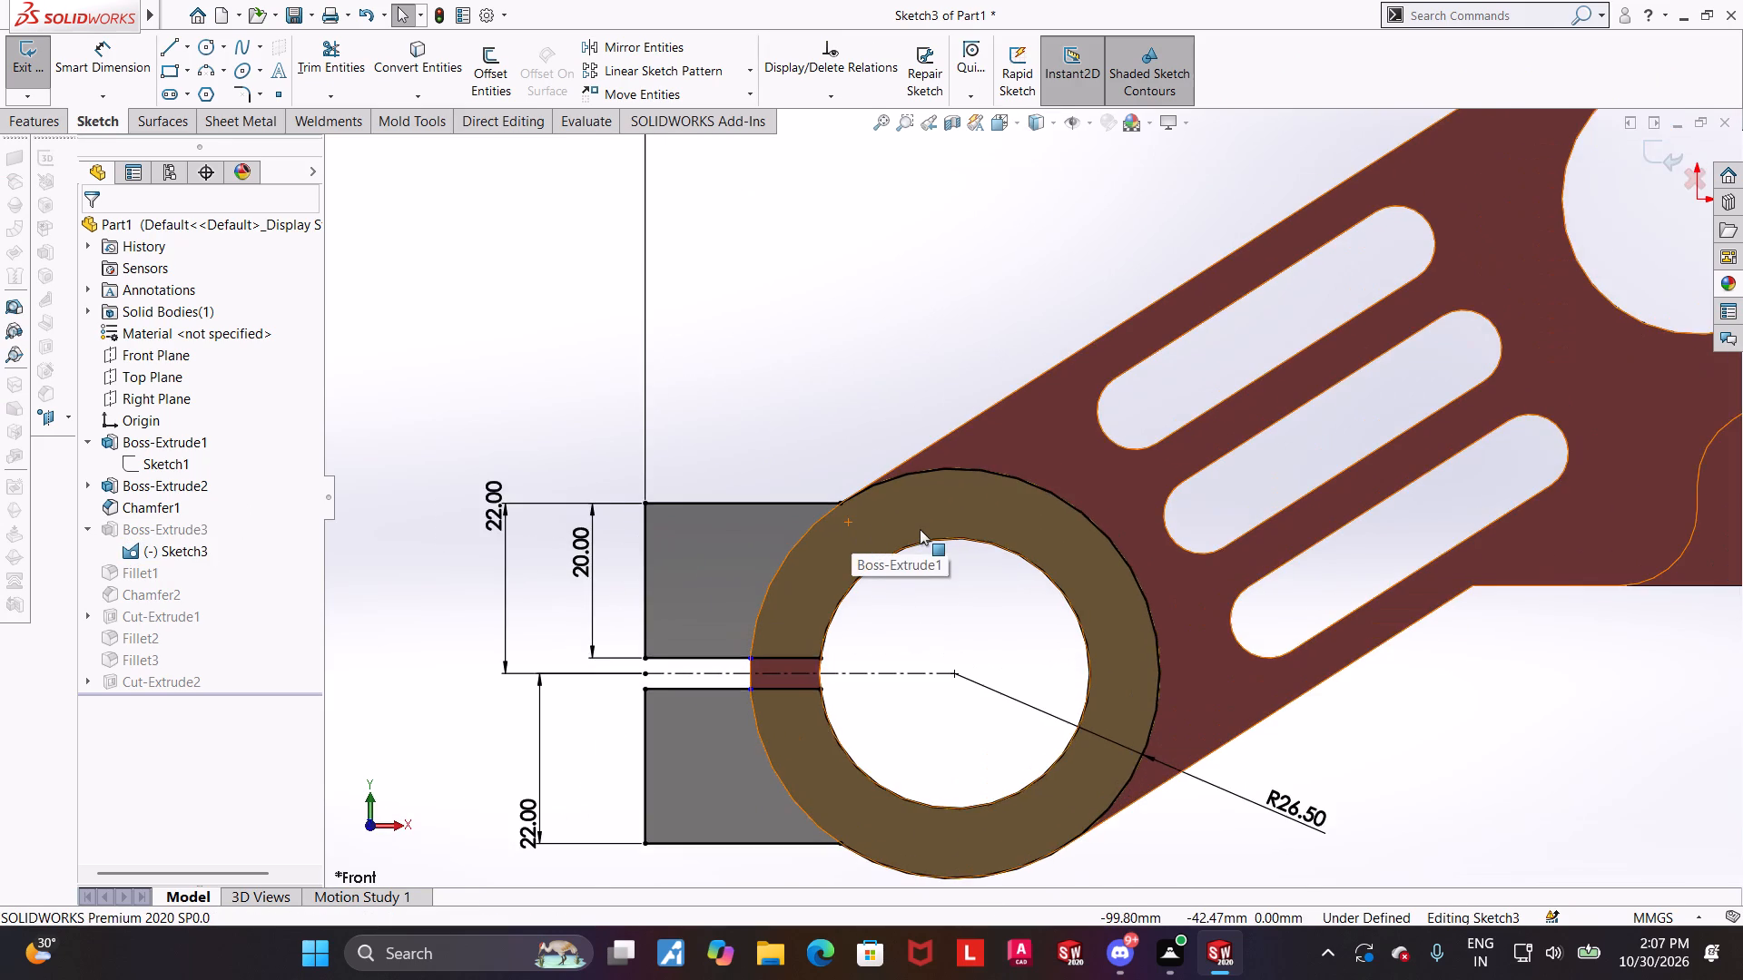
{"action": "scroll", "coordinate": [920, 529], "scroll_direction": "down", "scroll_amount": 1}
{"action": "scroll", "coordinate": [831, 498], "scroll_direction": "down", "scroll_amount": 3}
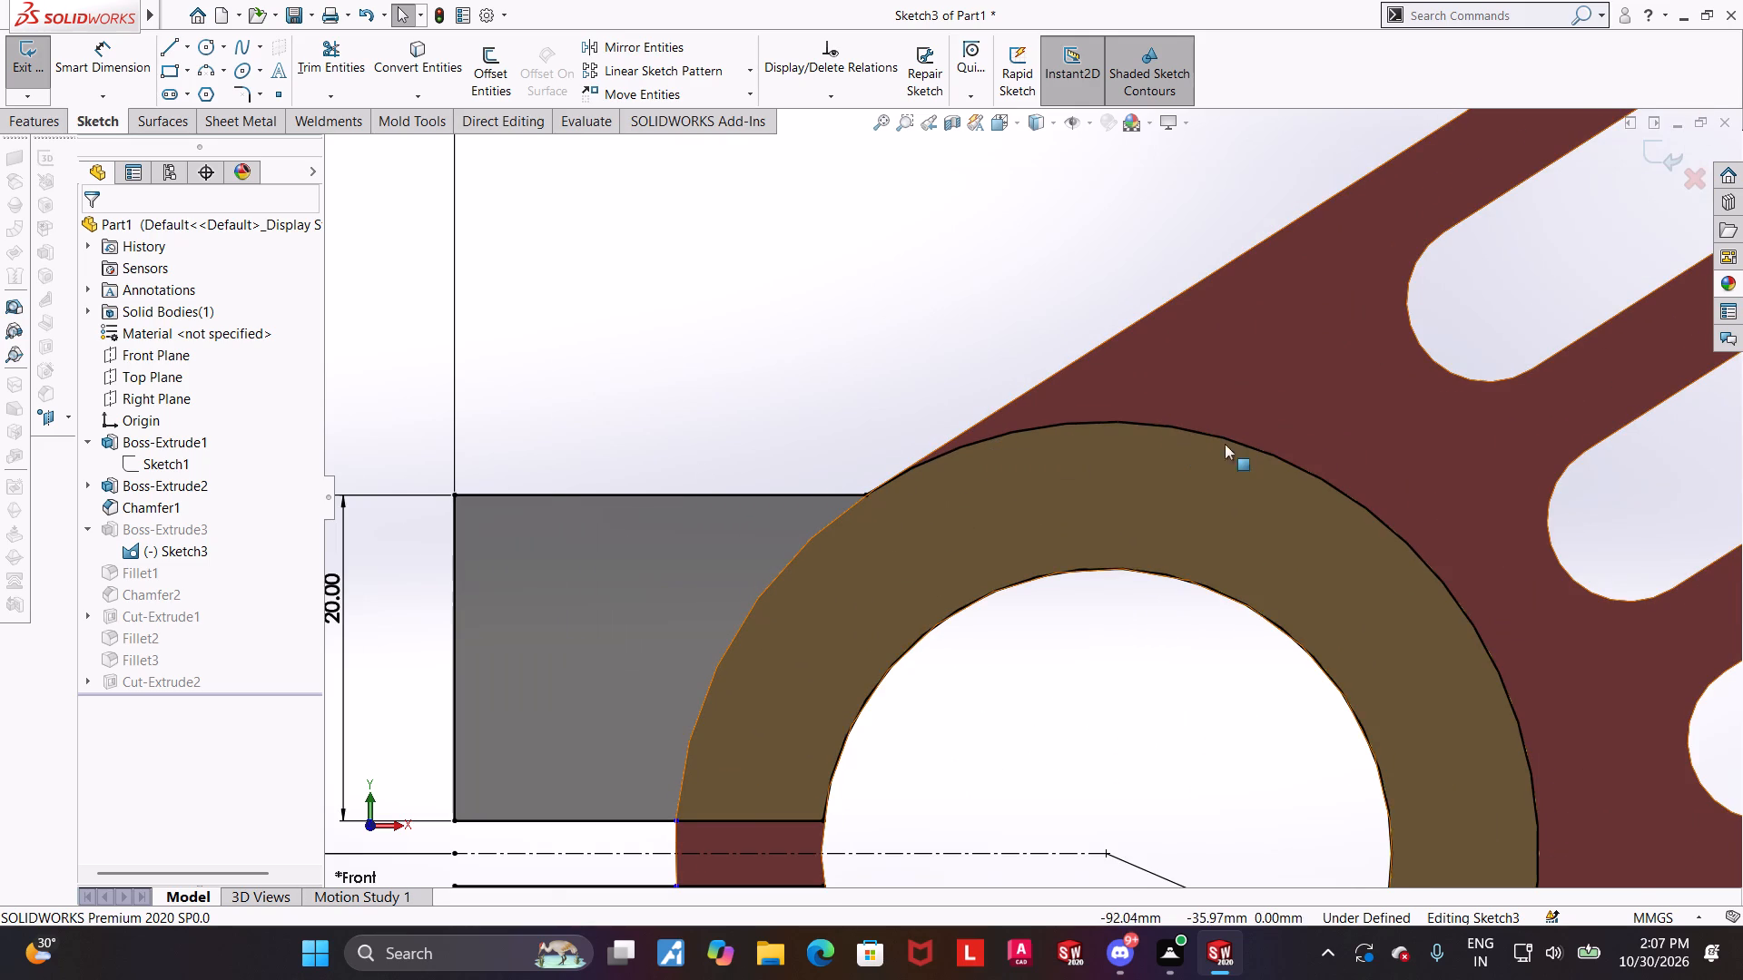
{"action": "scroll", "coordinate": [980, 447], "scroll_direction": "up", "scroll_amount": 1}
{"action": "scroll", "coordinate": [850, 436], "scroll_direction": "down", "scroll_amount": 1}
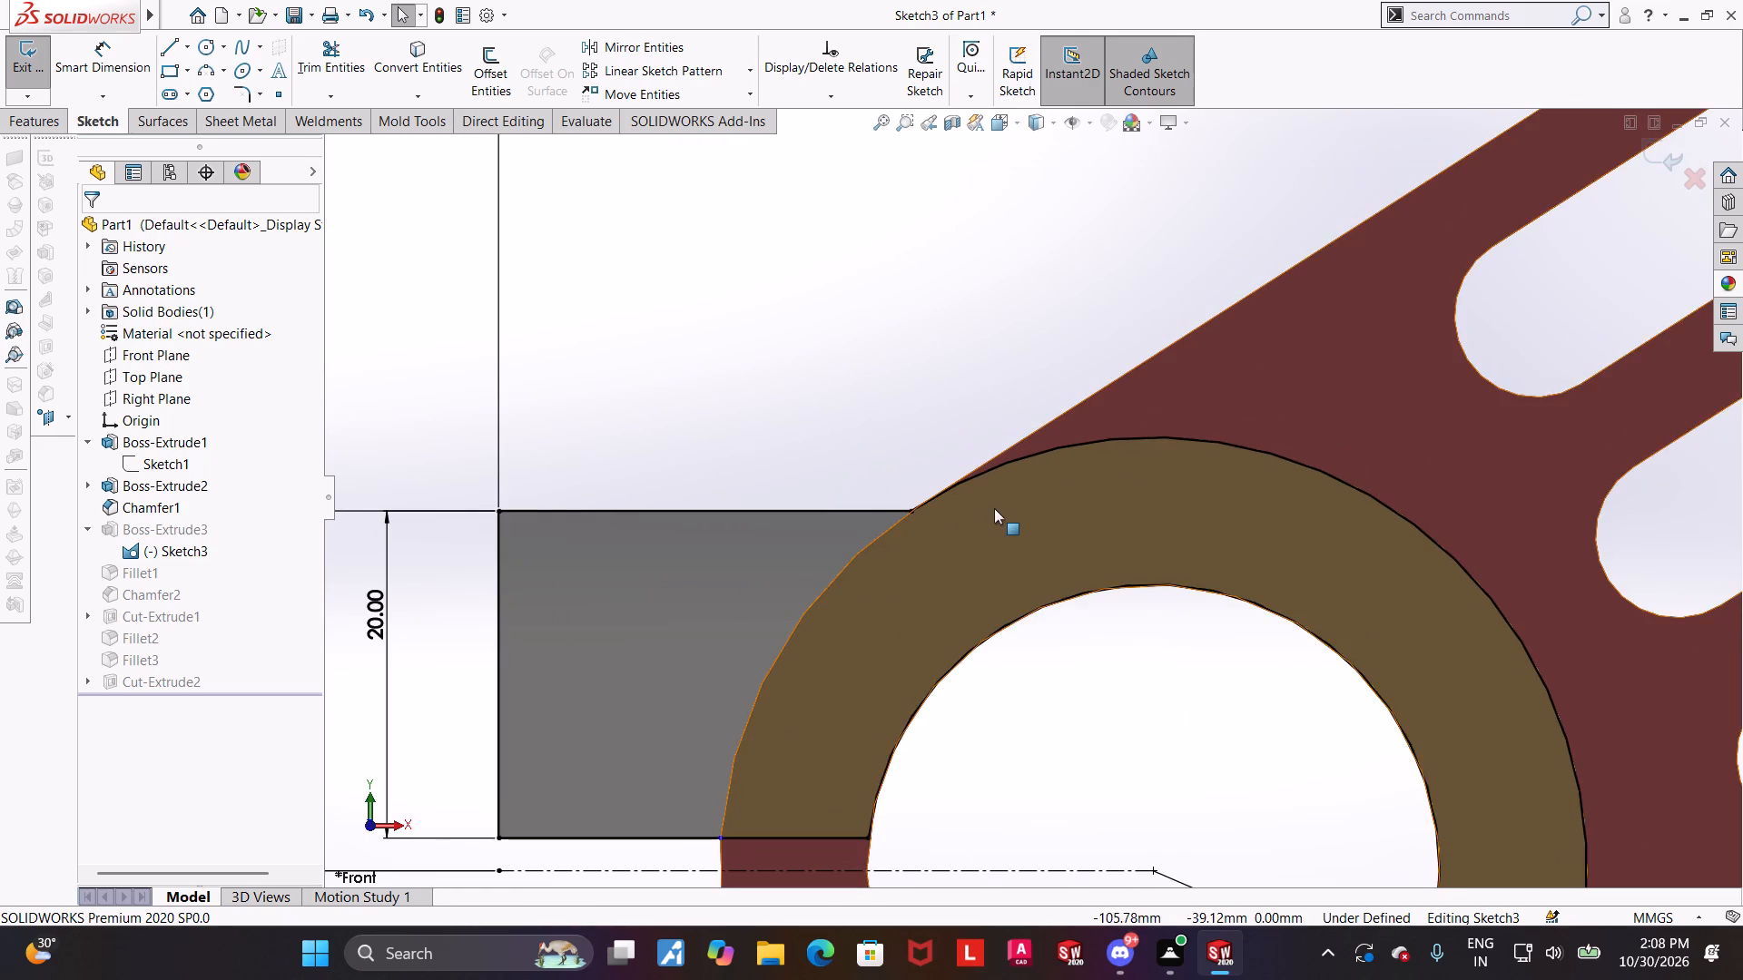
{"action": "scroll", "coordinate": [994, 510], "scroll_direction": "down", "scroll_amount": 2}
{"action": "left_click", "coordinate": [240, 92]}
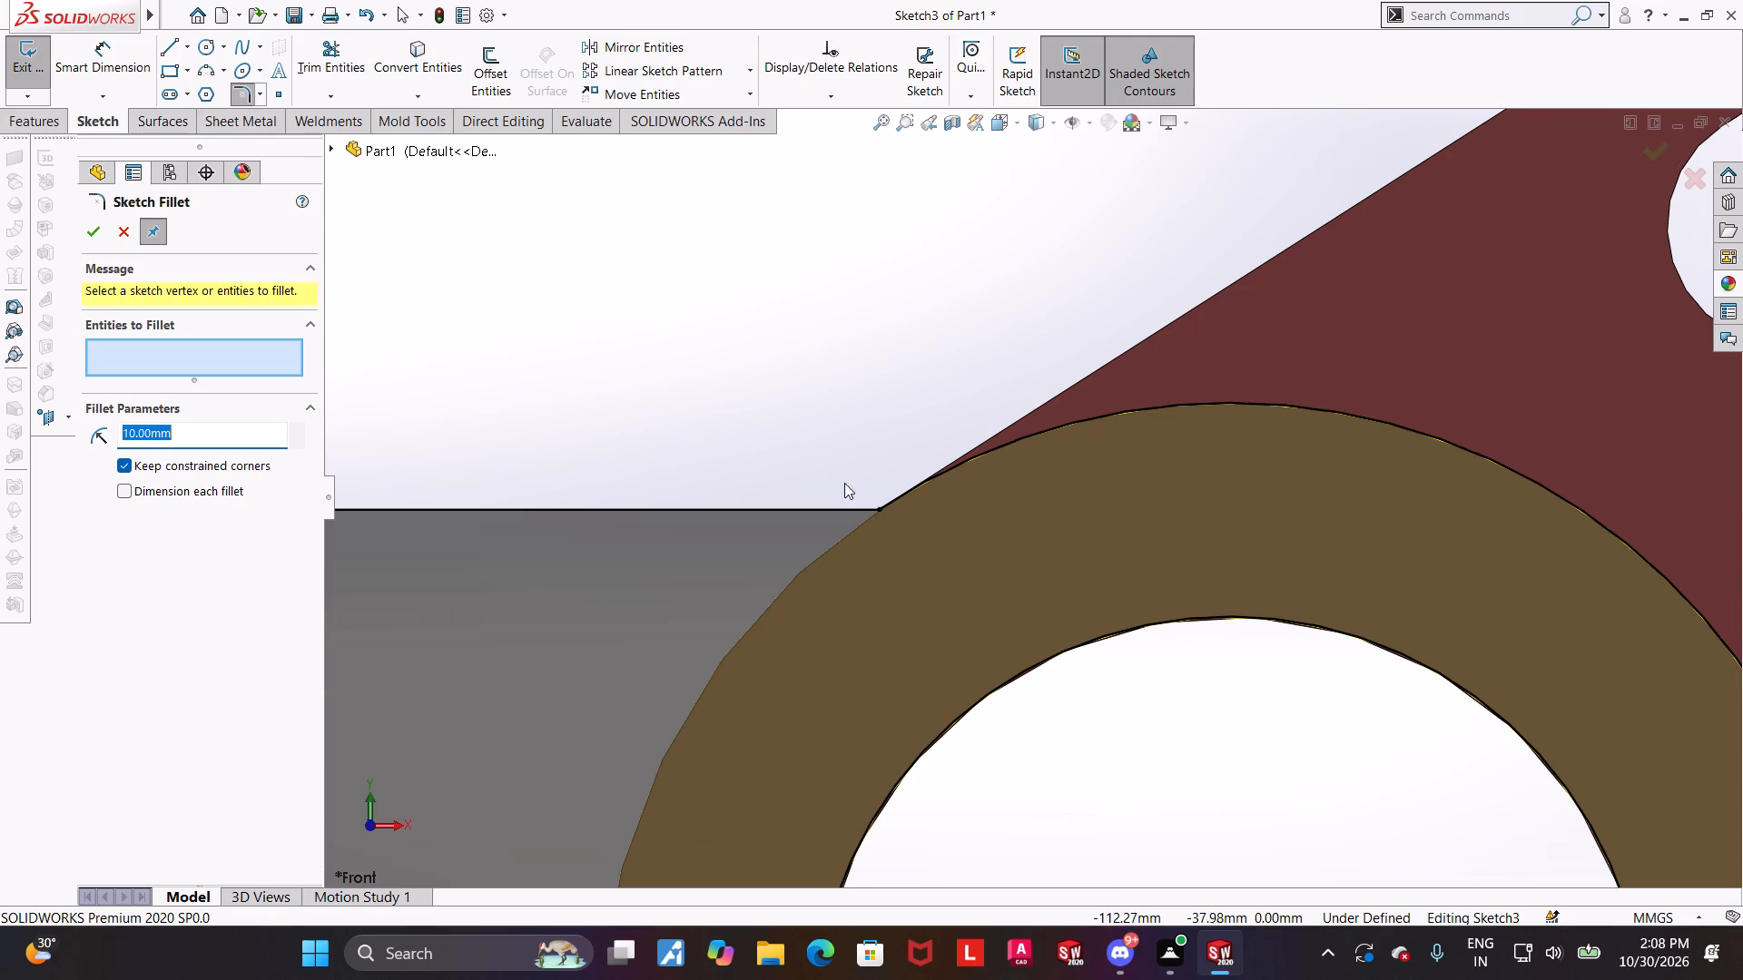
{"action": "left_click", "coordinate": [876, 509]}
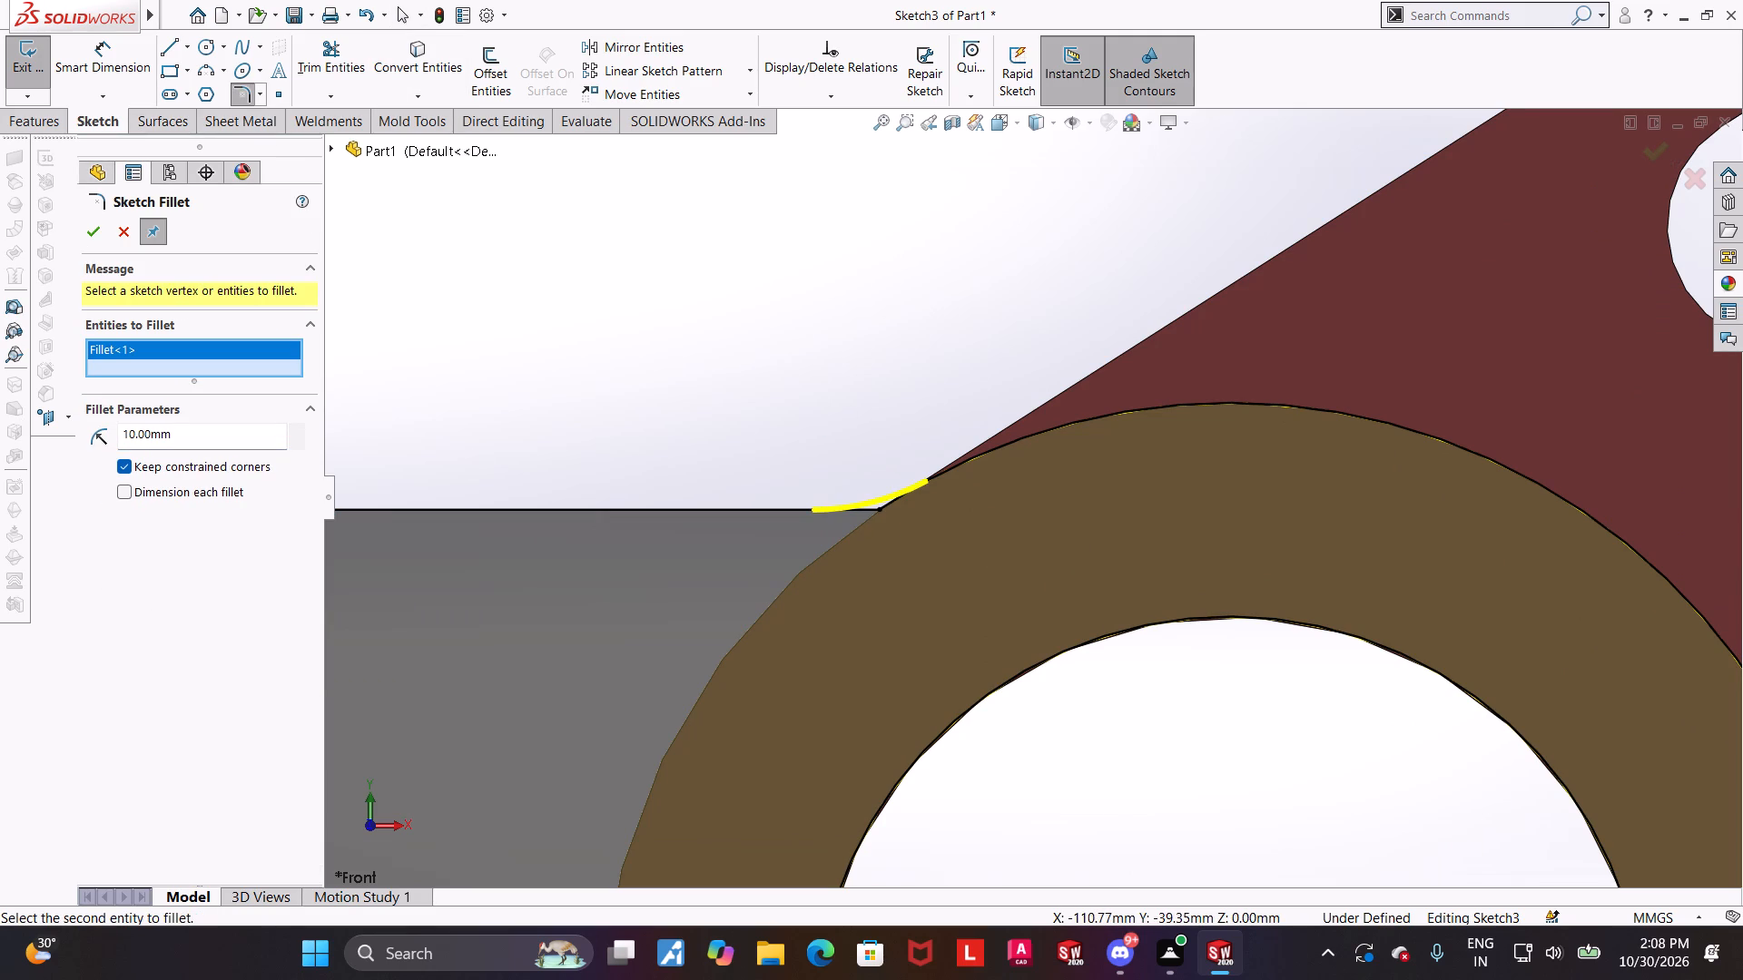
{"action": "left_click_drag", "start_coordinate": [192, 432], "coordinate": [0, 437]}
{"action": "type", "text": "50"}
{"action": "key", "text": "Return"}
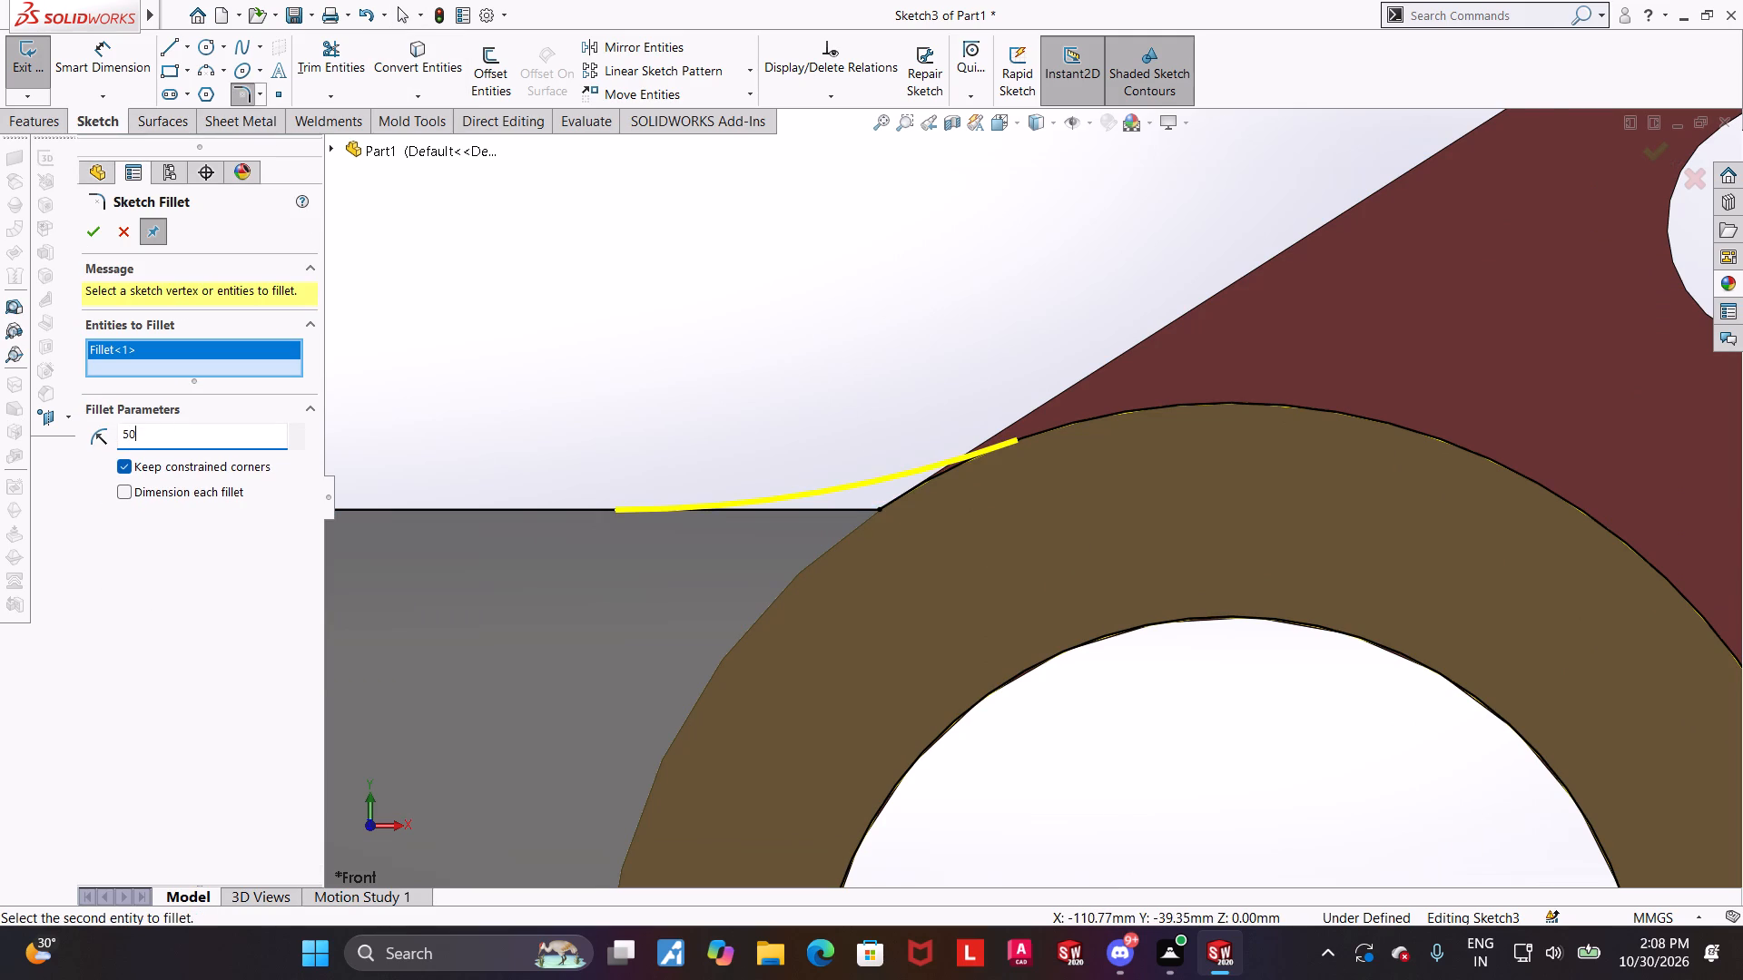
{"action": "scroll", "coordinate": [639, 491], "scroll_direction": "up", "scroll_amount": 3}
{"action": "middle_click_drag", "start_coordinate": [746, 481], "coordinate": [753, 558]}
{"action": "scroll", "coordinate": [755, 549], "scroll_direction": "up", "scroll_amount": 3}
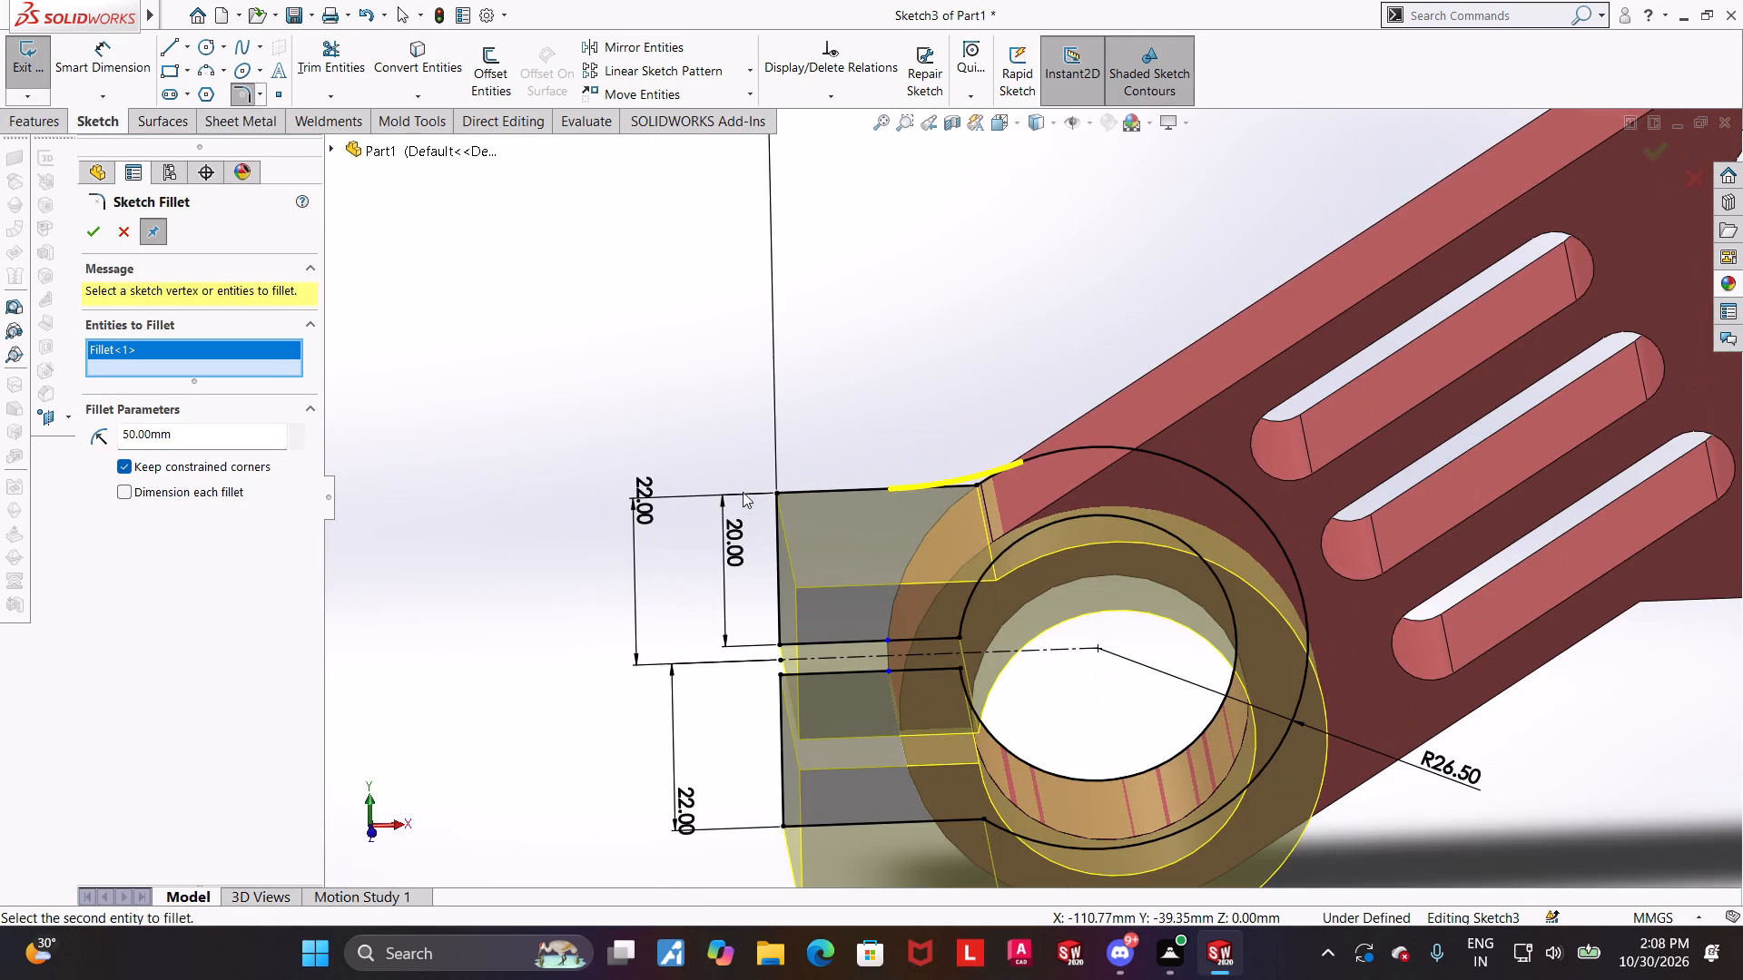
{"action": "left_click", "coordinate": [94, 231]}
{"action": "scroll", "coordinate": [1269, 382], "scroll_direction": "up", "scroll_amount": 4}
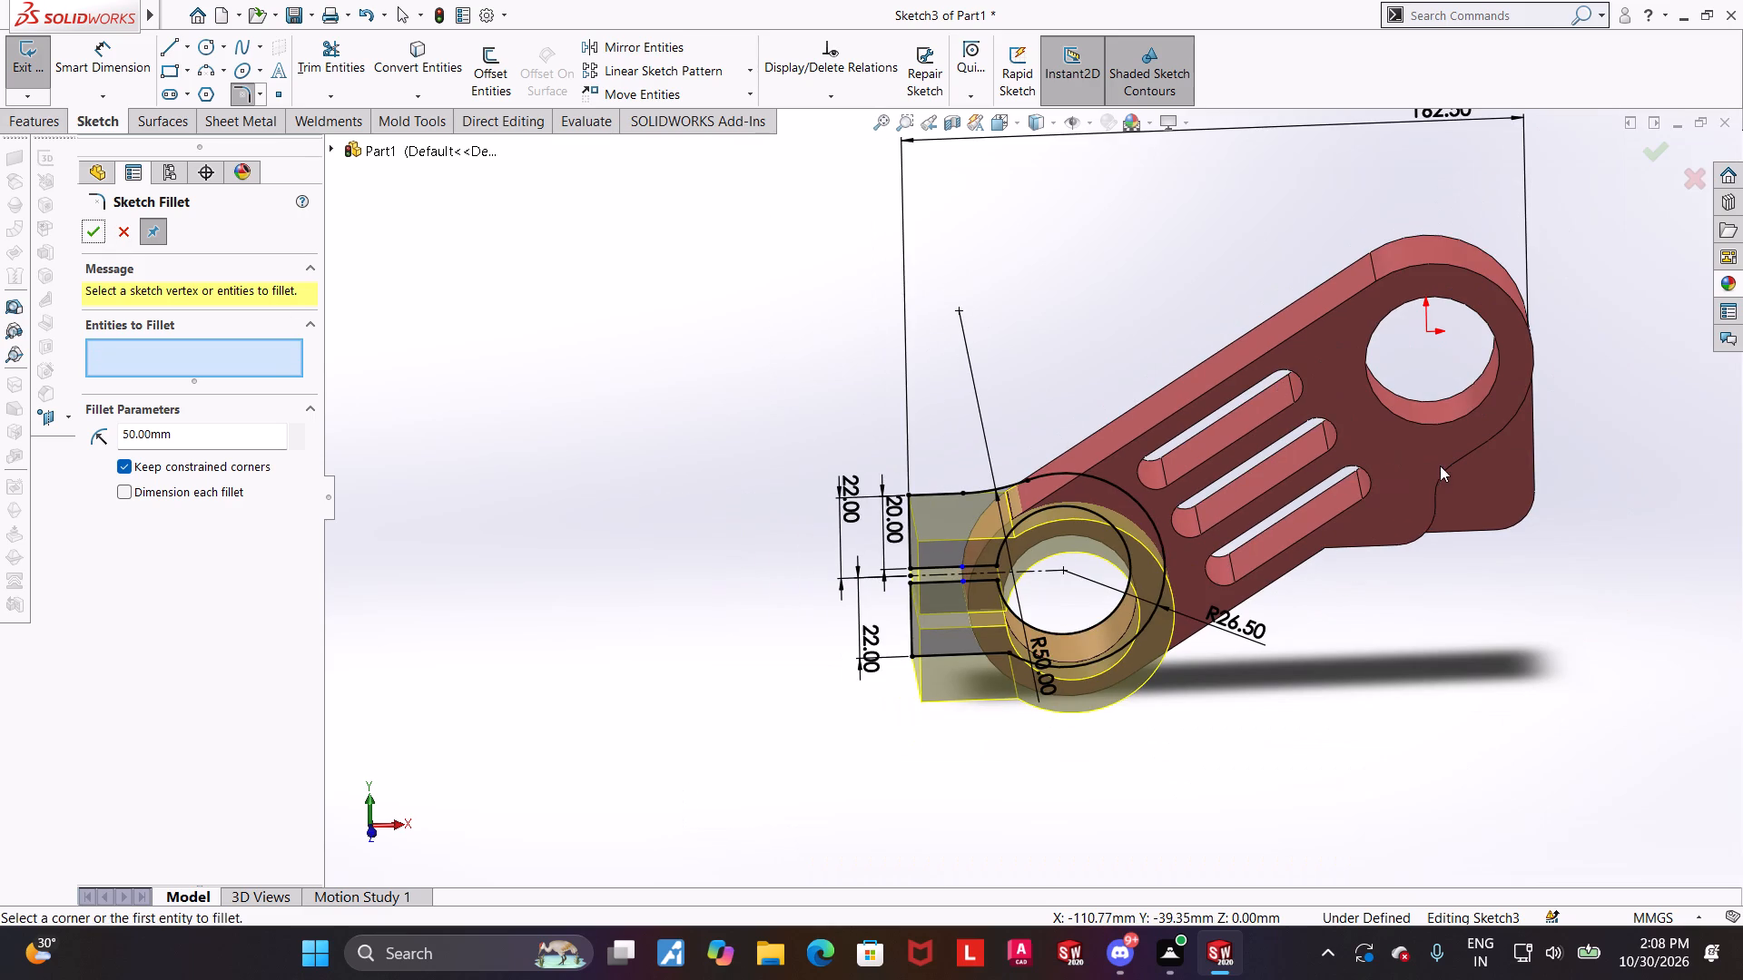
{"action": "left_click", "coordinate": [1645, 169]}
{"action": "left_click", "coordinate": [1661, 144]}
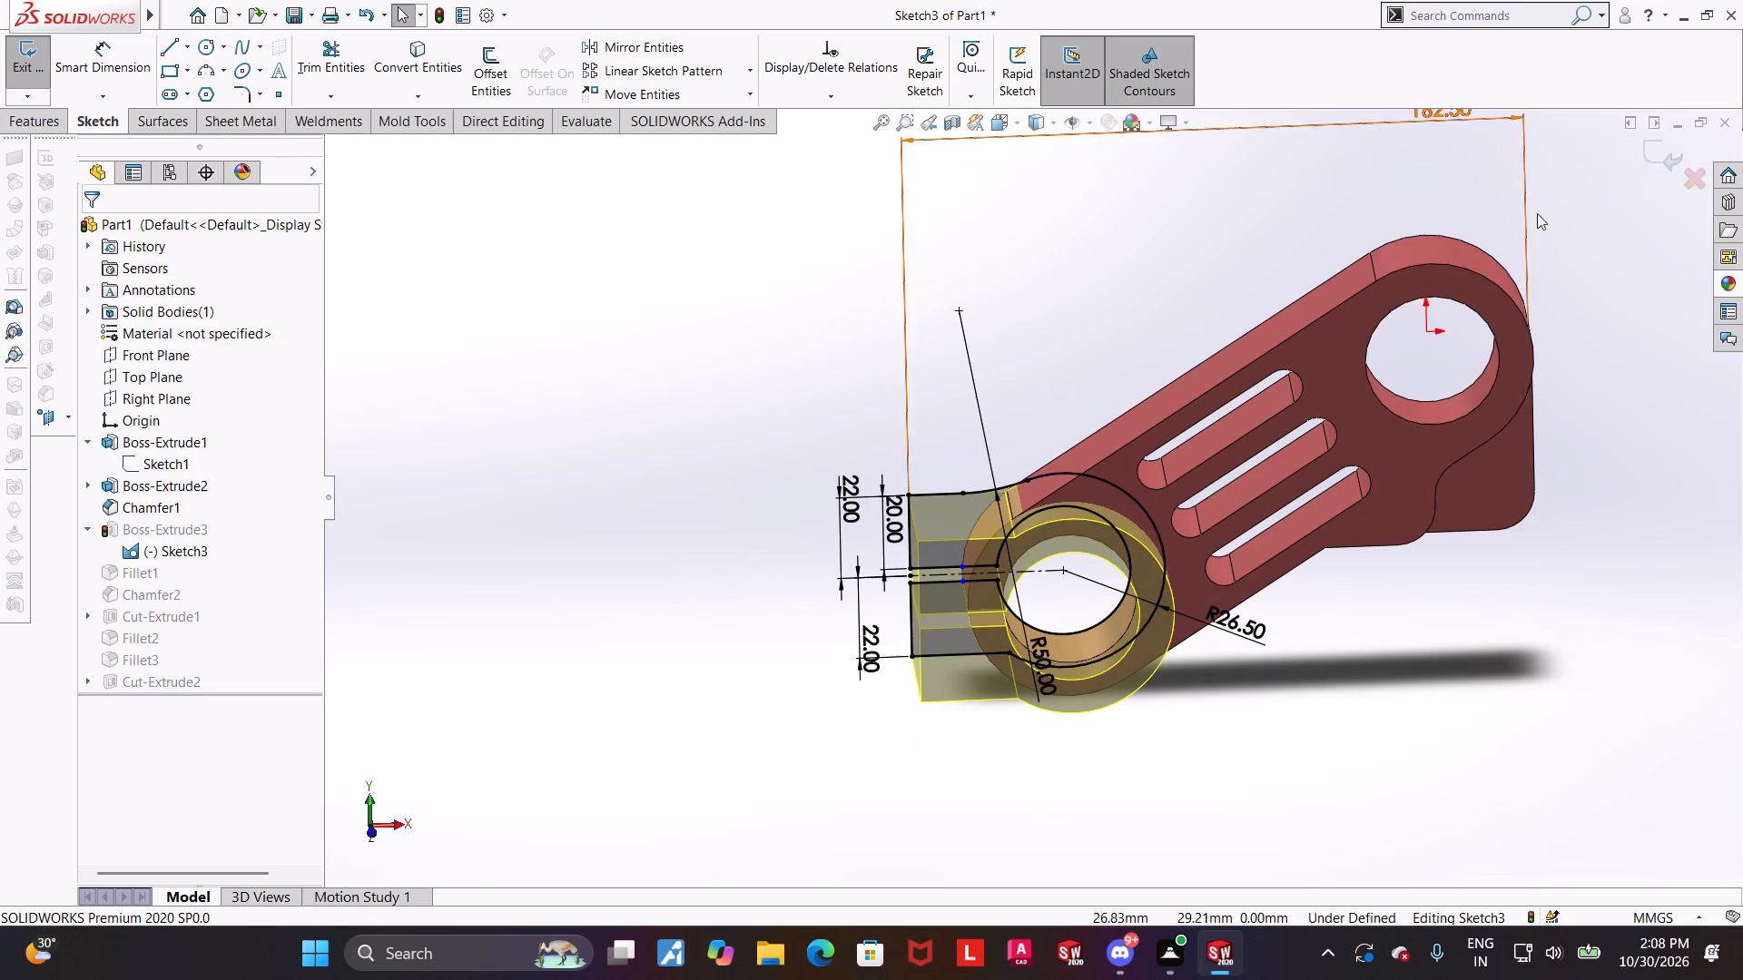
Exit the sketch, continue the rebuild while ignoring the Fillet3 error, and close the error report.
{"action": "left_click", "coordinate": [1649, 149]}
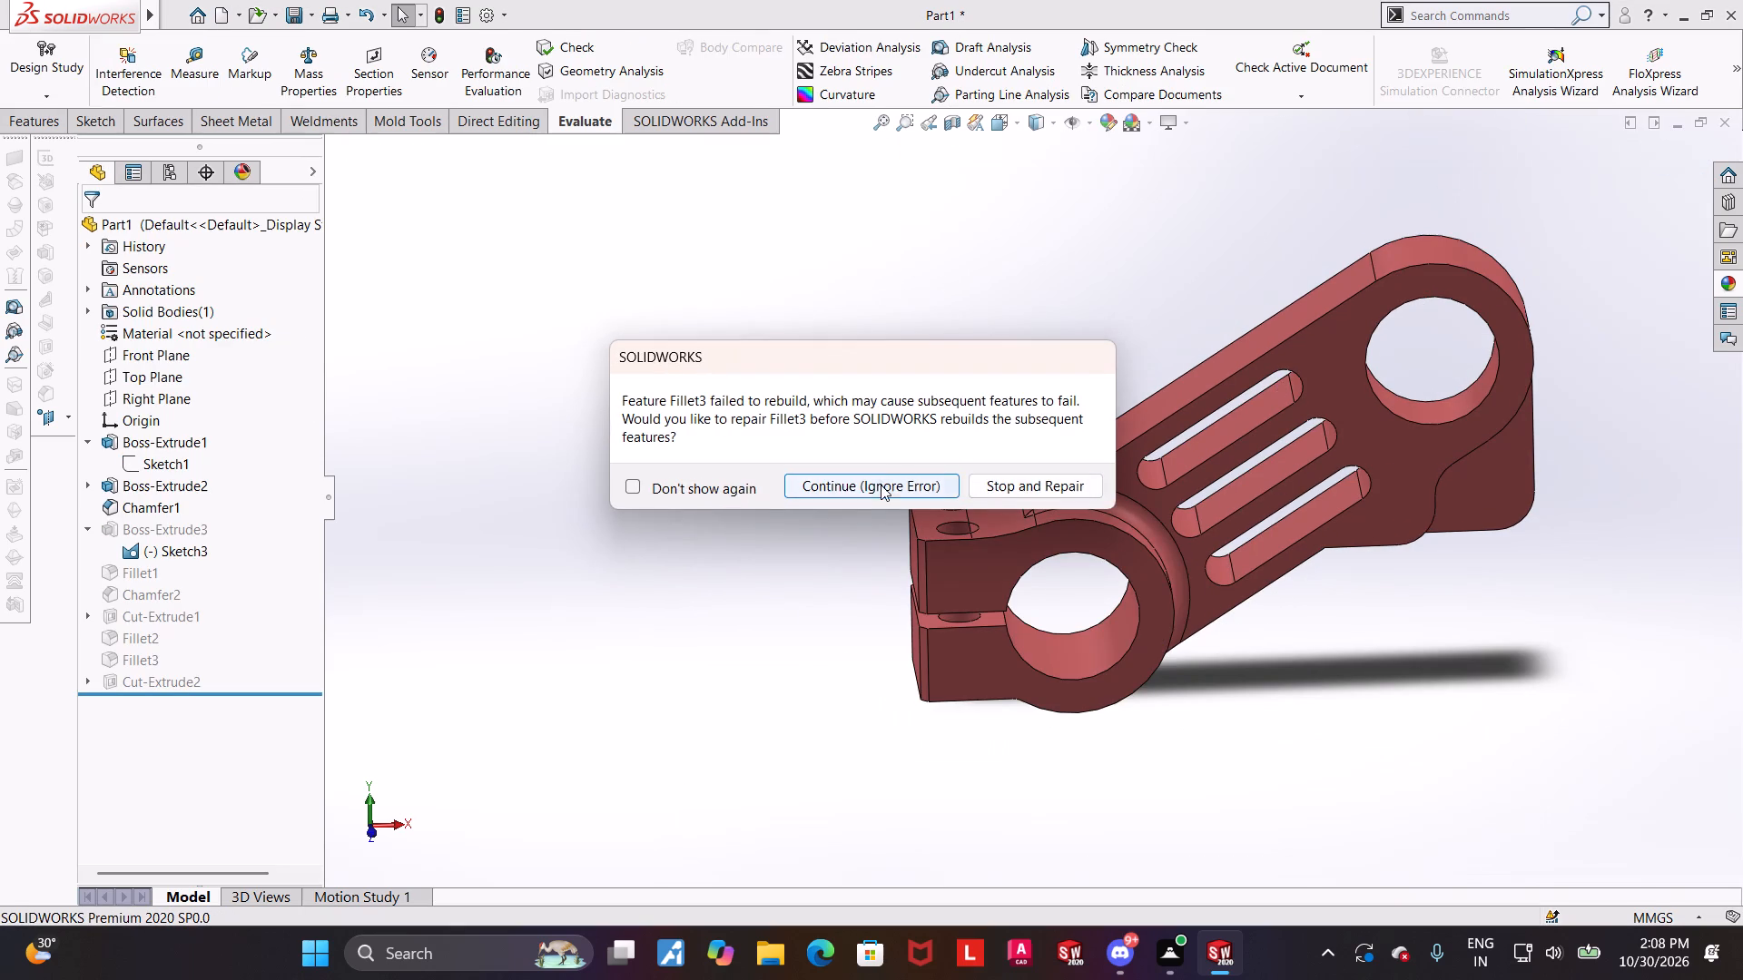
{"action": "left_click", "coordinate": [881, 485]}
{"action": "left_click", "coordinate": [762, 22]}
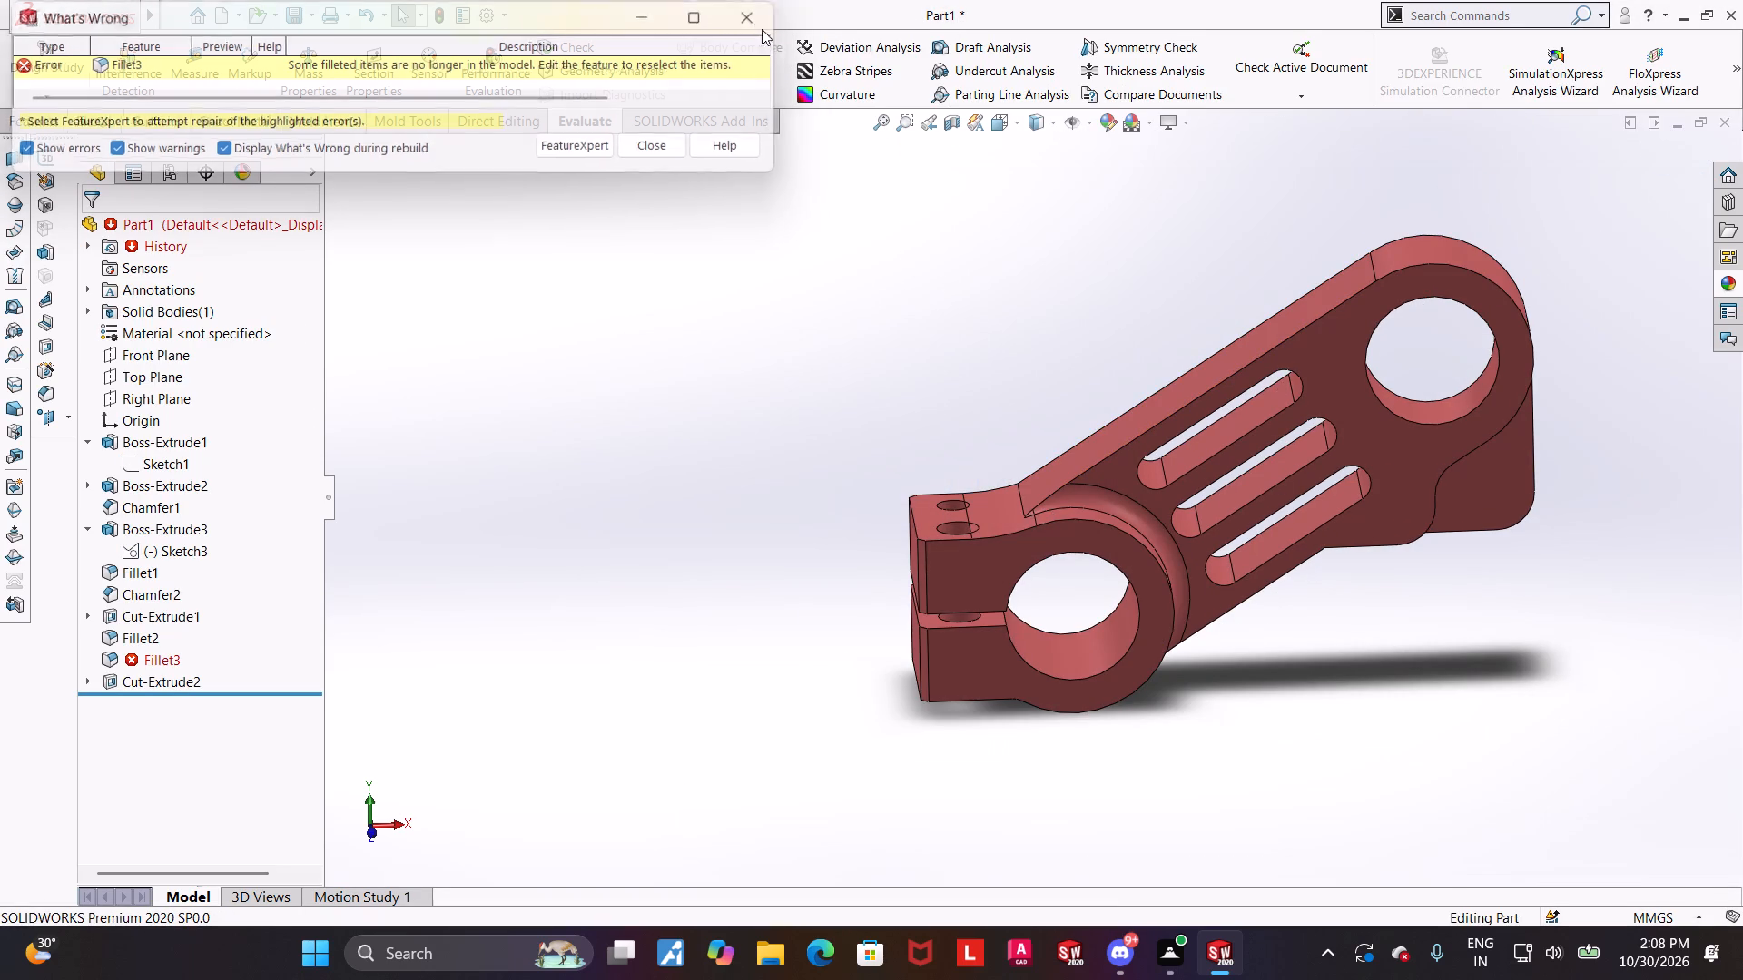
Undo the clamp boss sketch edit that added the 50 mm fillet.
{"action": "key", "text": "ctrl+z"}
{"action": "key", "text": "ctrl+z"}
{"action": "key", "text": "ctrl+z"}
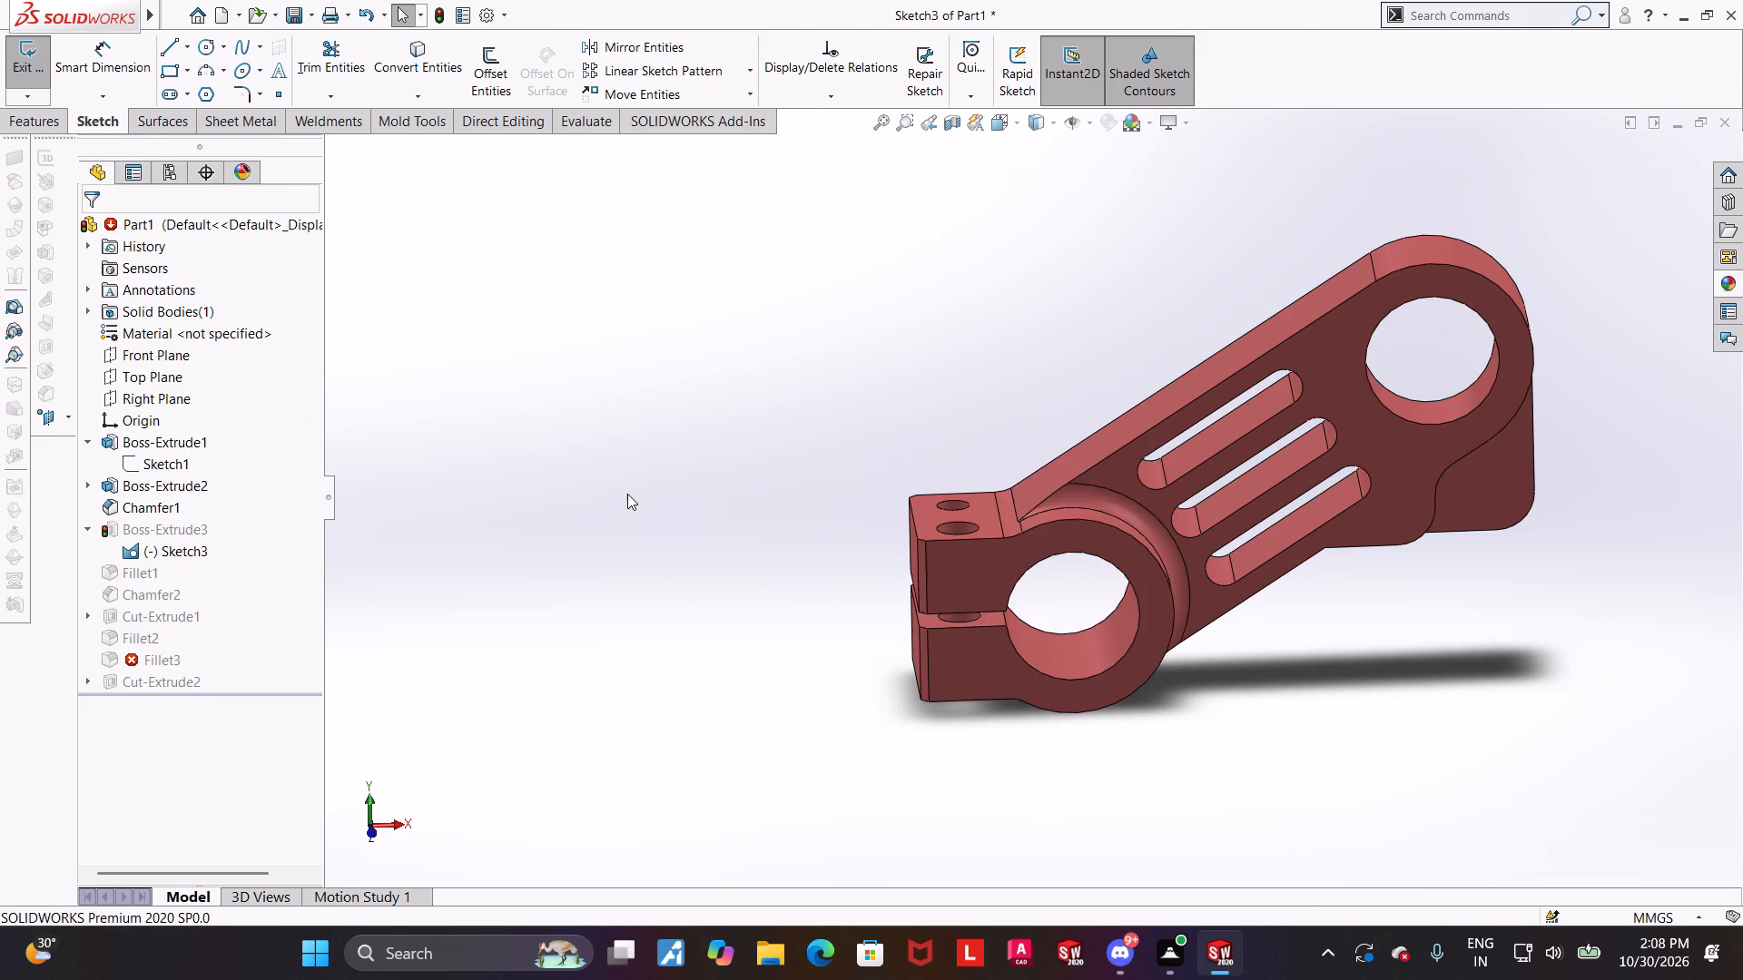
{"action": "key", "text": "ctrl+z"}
Set the radius of Fillet3, at the junction of the upper clamp lug and the arm, to 15 mm.
{"action": "scroll", "coordinate": [655, 516], "scroll_direction": "up", "scroll_amount": 3}
{"action": "scroll", "coordinate": [1297, 572], "scroll_direction": "down", "scroll_amount": 2}
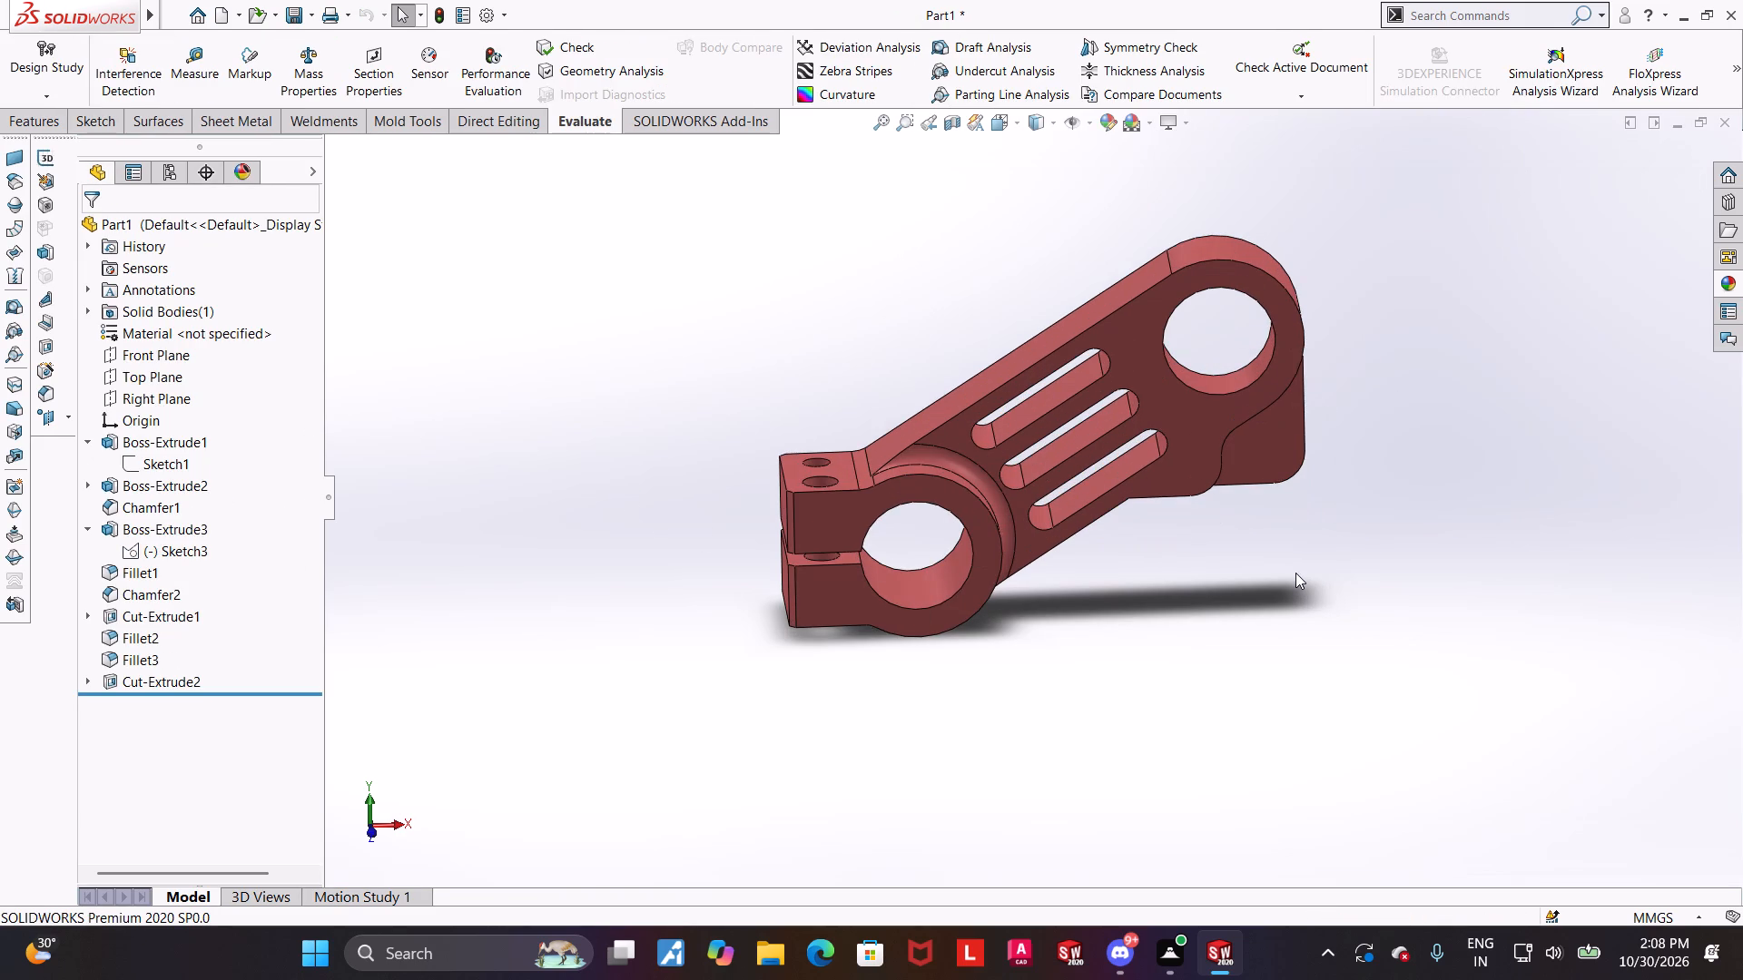
{"action": "key", "text": "ctrl+7"}
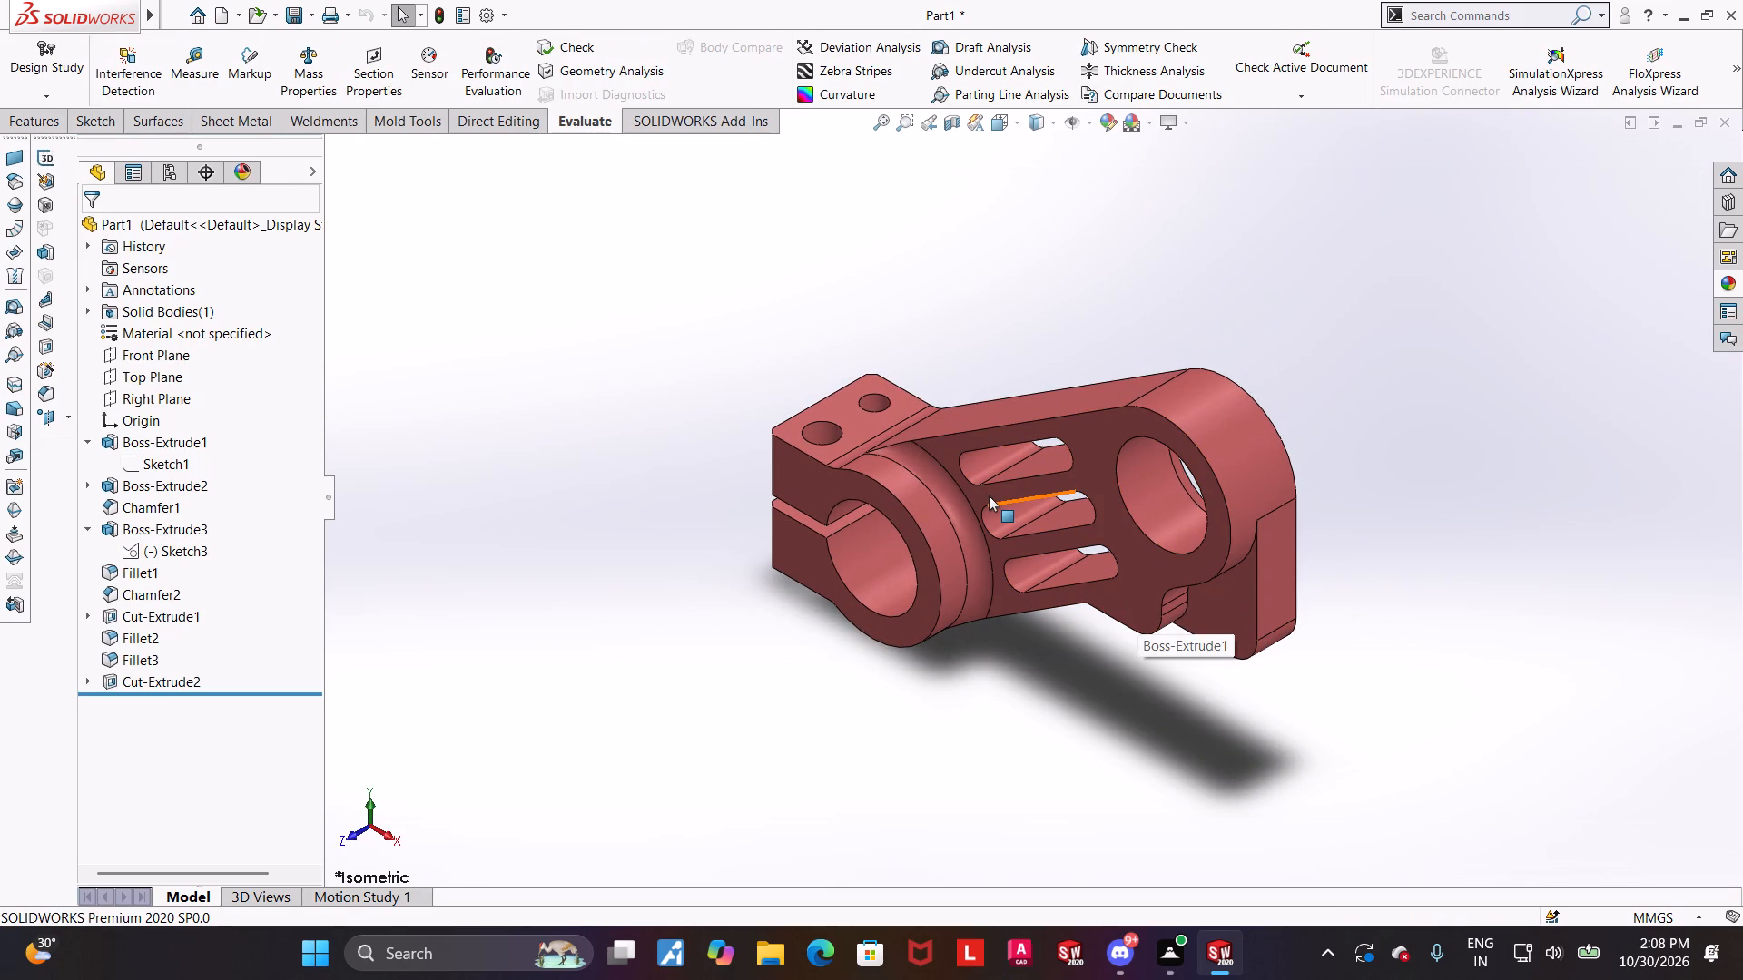
{"action": "left_click", "coordinate": [110, 652]}
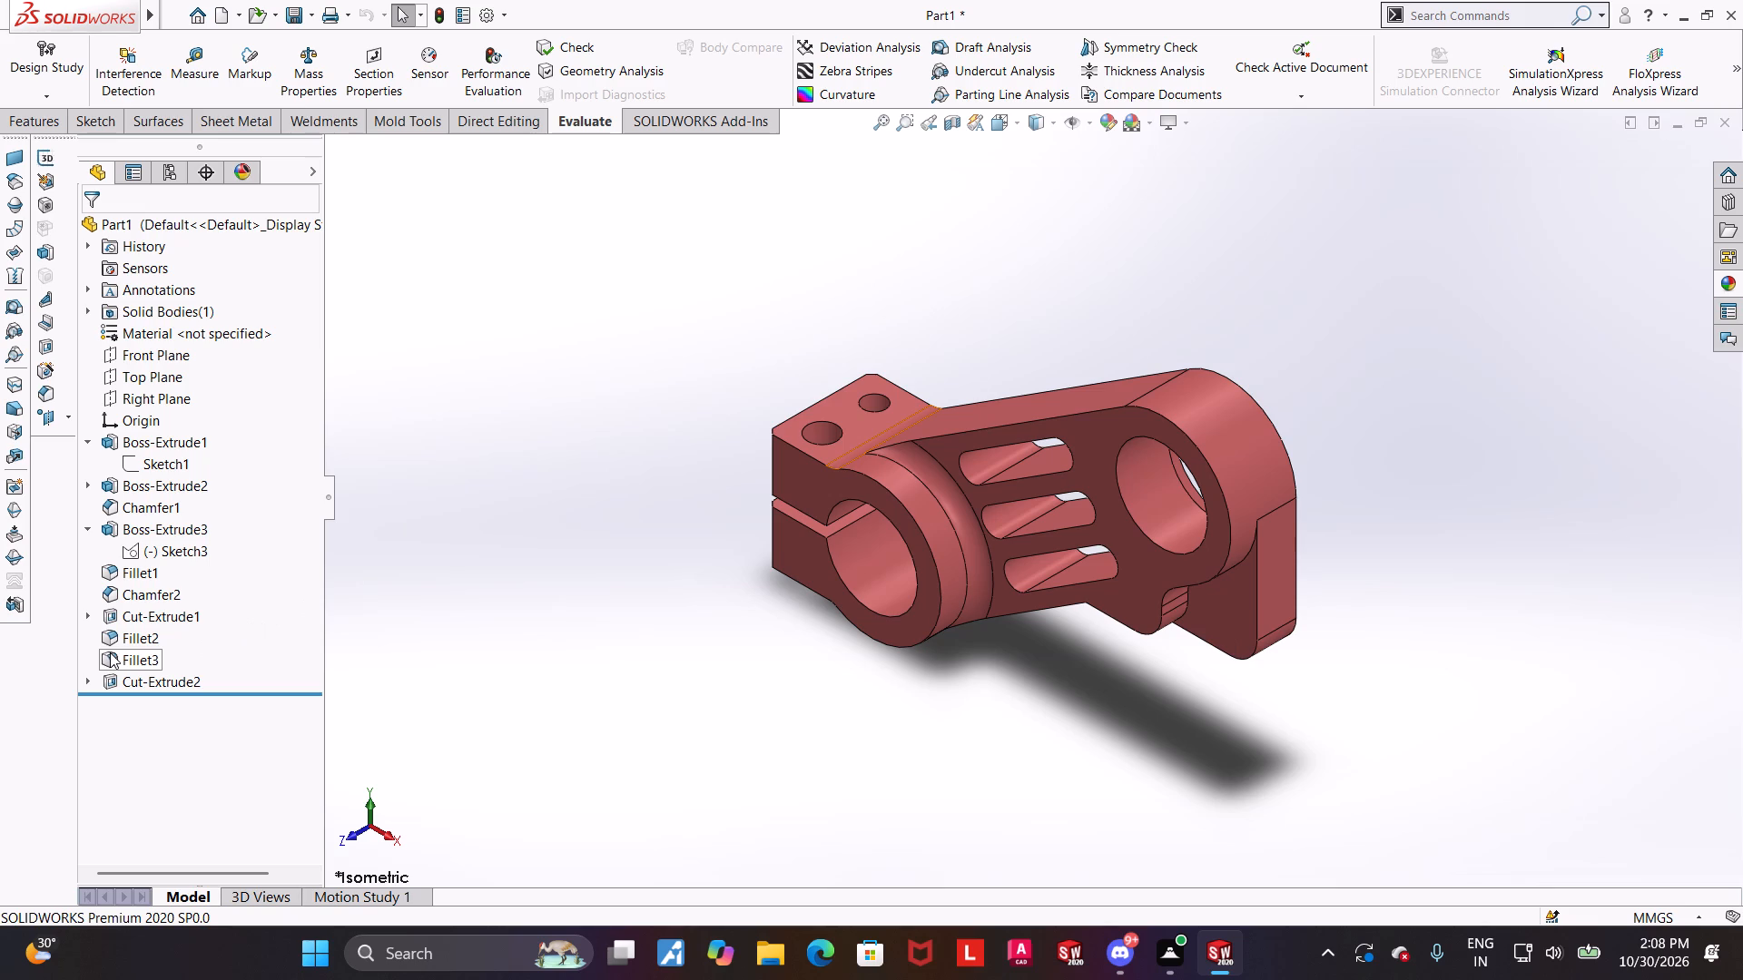
{"action": "left_click", "coordinate": [131, 597]}
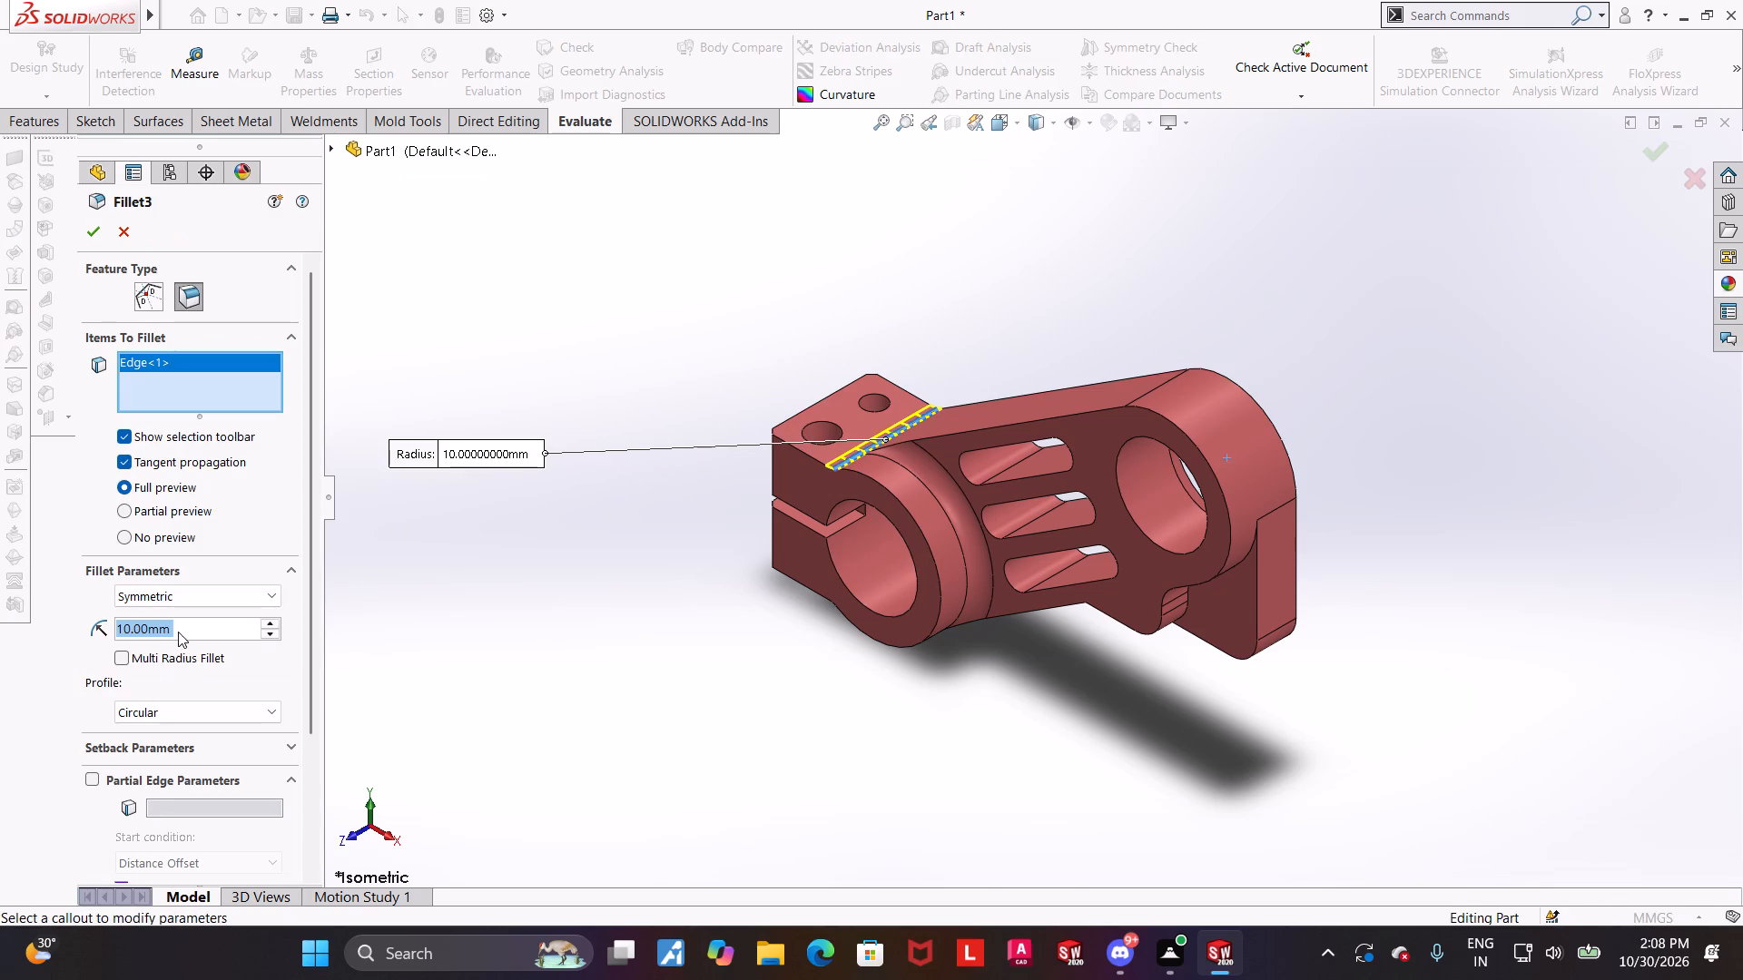
{"action": "type", "text": "15"}
{"action": "key", "text": "Return"}
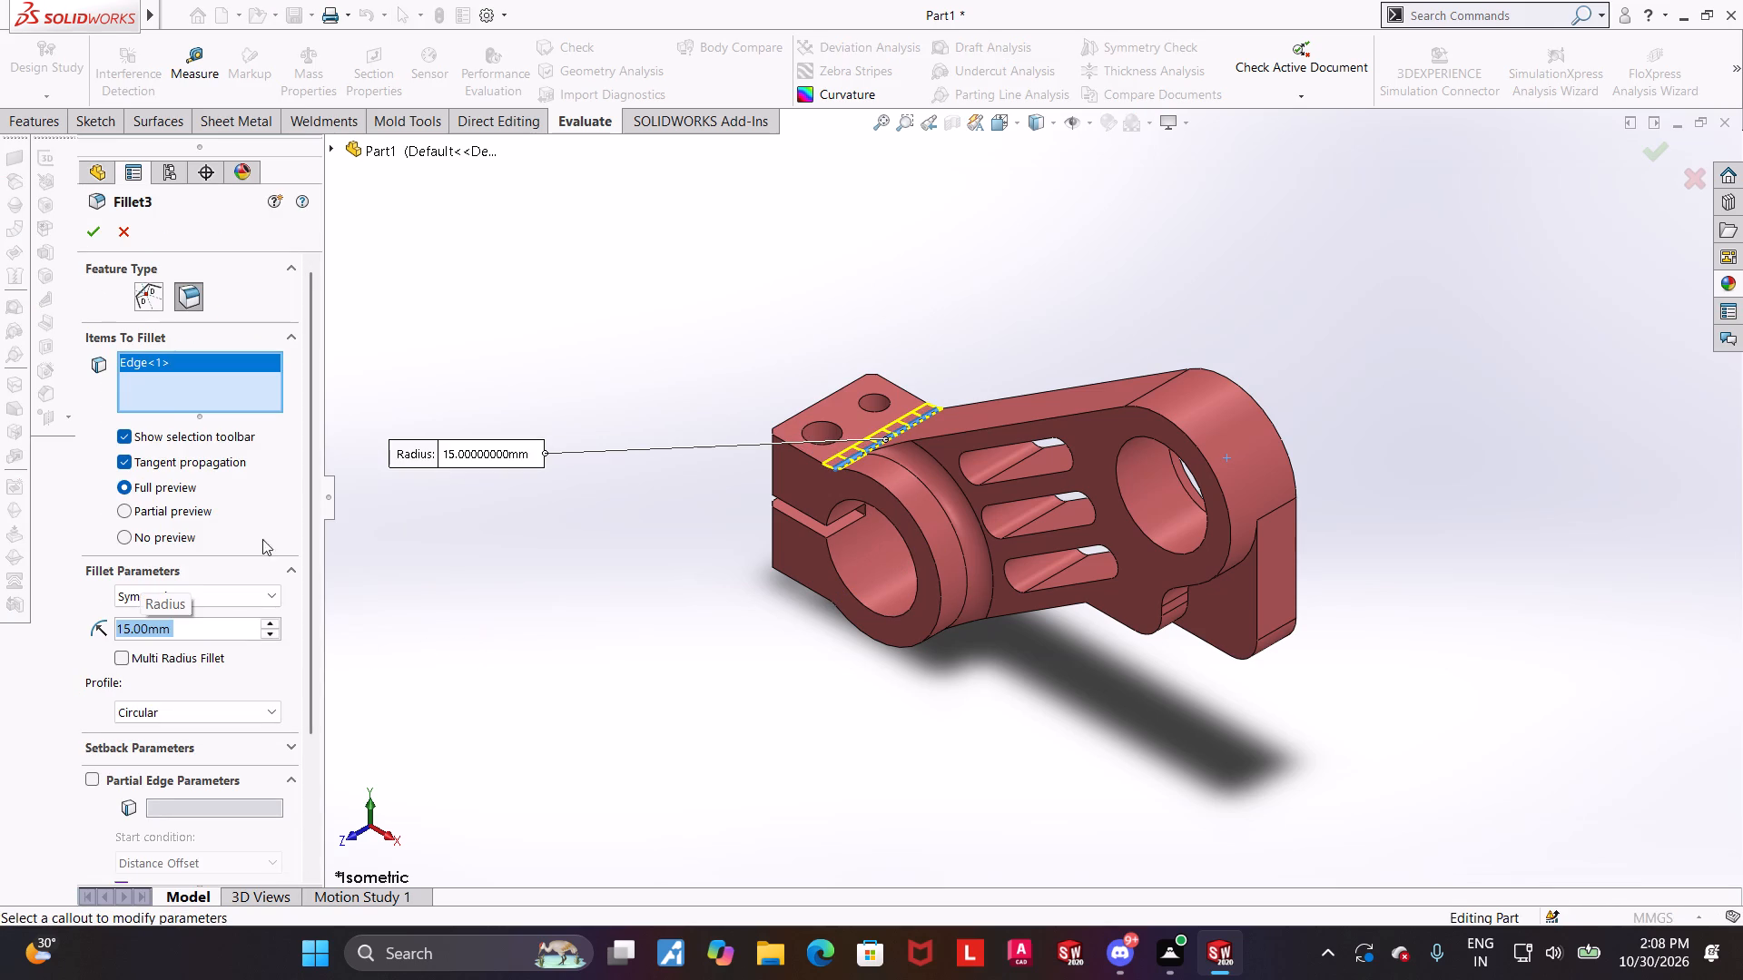
{"action": "left_click", "coordinate": [95, 220]}
{"action": "left_click", "coordinate": [668, 564]}
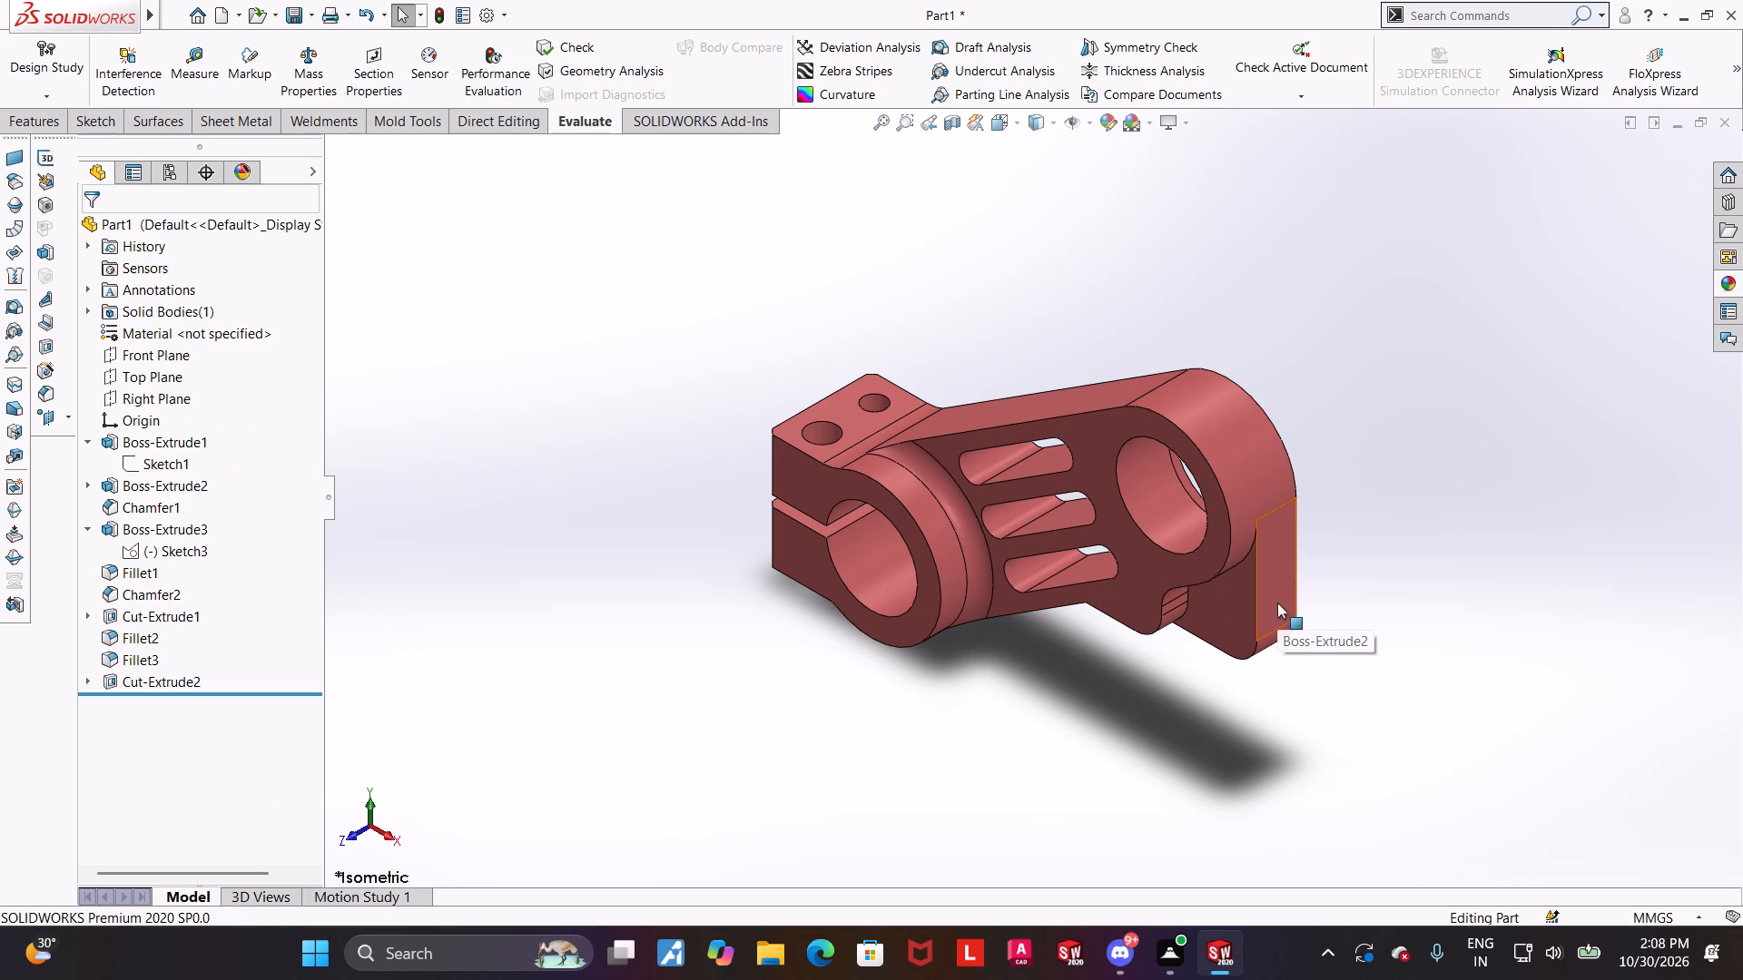
Examine the clamp arm from the front and back, checking the lugs, slots, large bore and stepped corner.
{"action": "scroll", "coordinate": [1304, 583], "scroll_direction": "up", "scroll_amount": 1}
{"action": "middle_click_drag", "start_coordinate": [1111, 579], "coordinate": [1132, 408]}
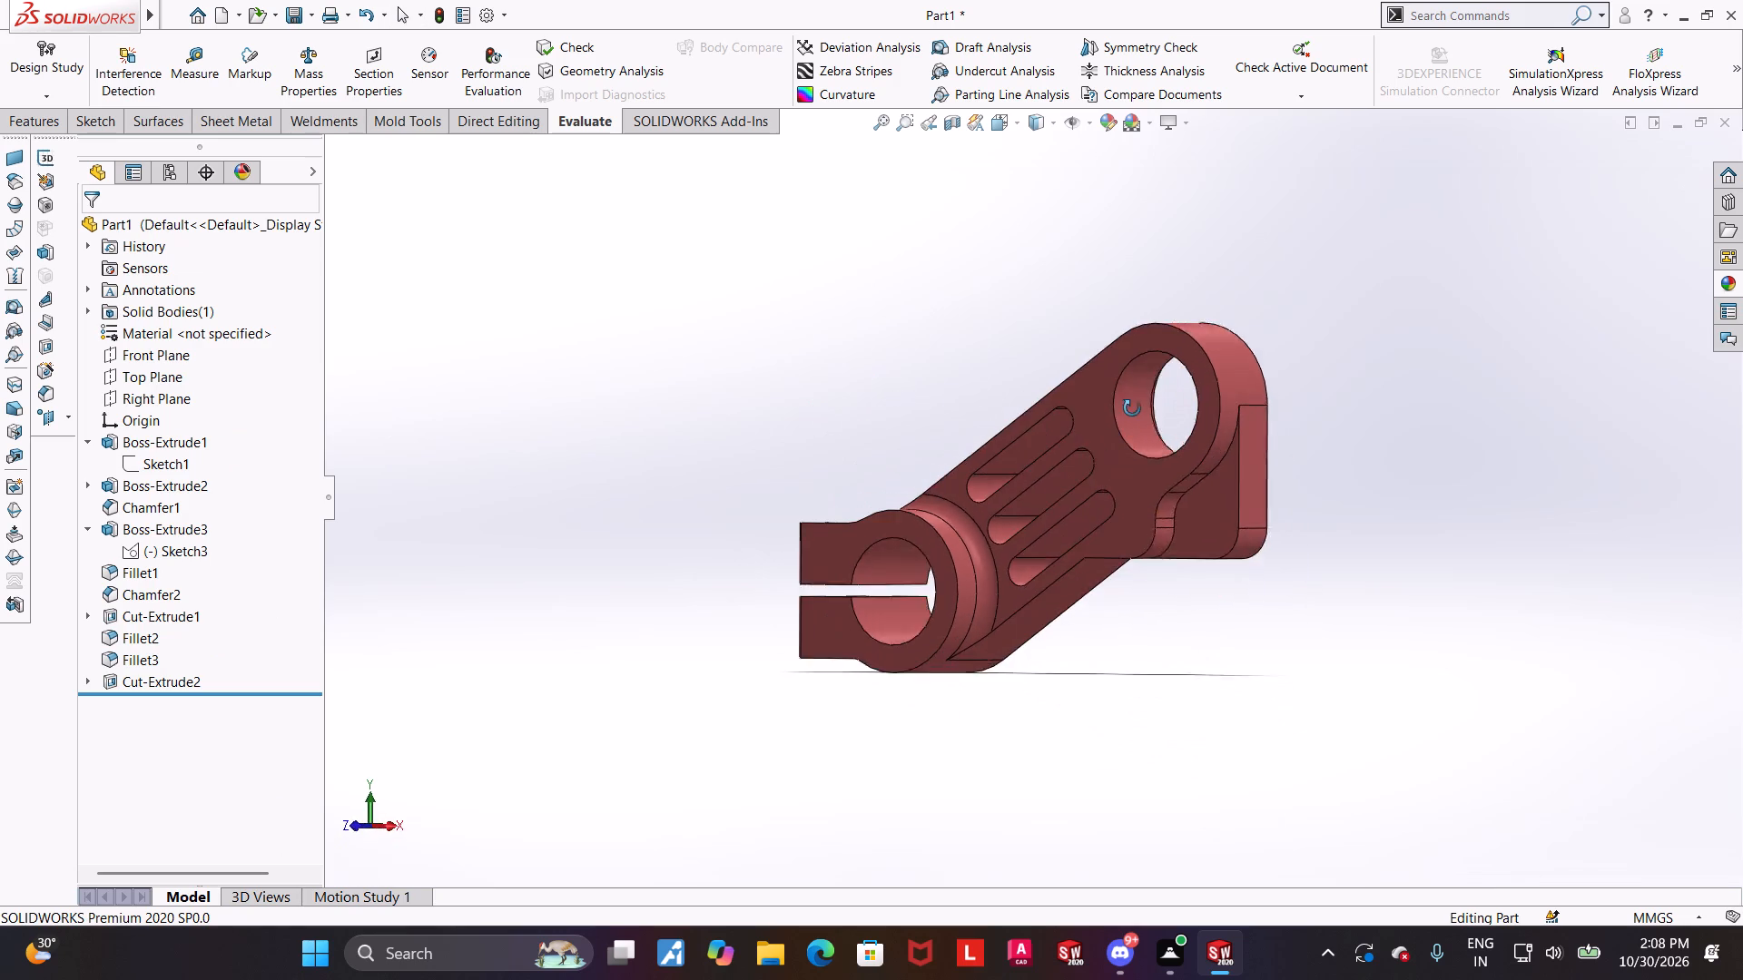
{"action": "middle_click_drag", "start_coordinate": [1132, 408], "coordinate": [1228, 345]}
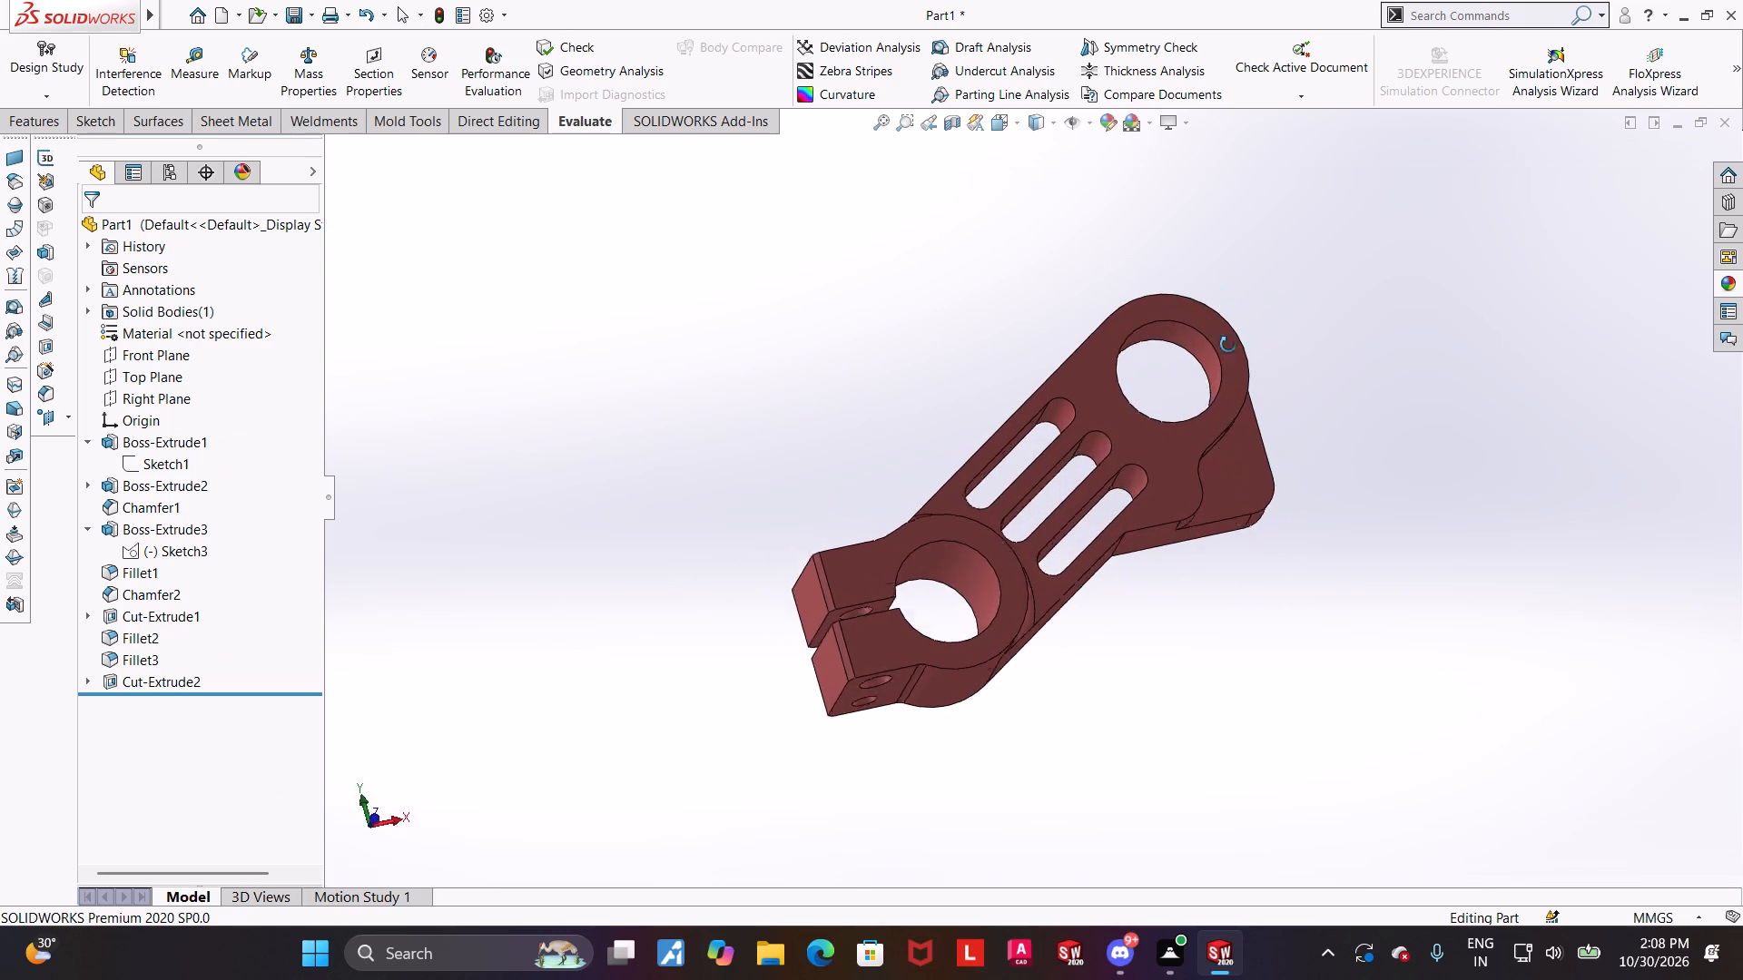
{"action": "middle_click_drag", "start_coordinate": [1228, 345], "coordinate": [1117, 685]}
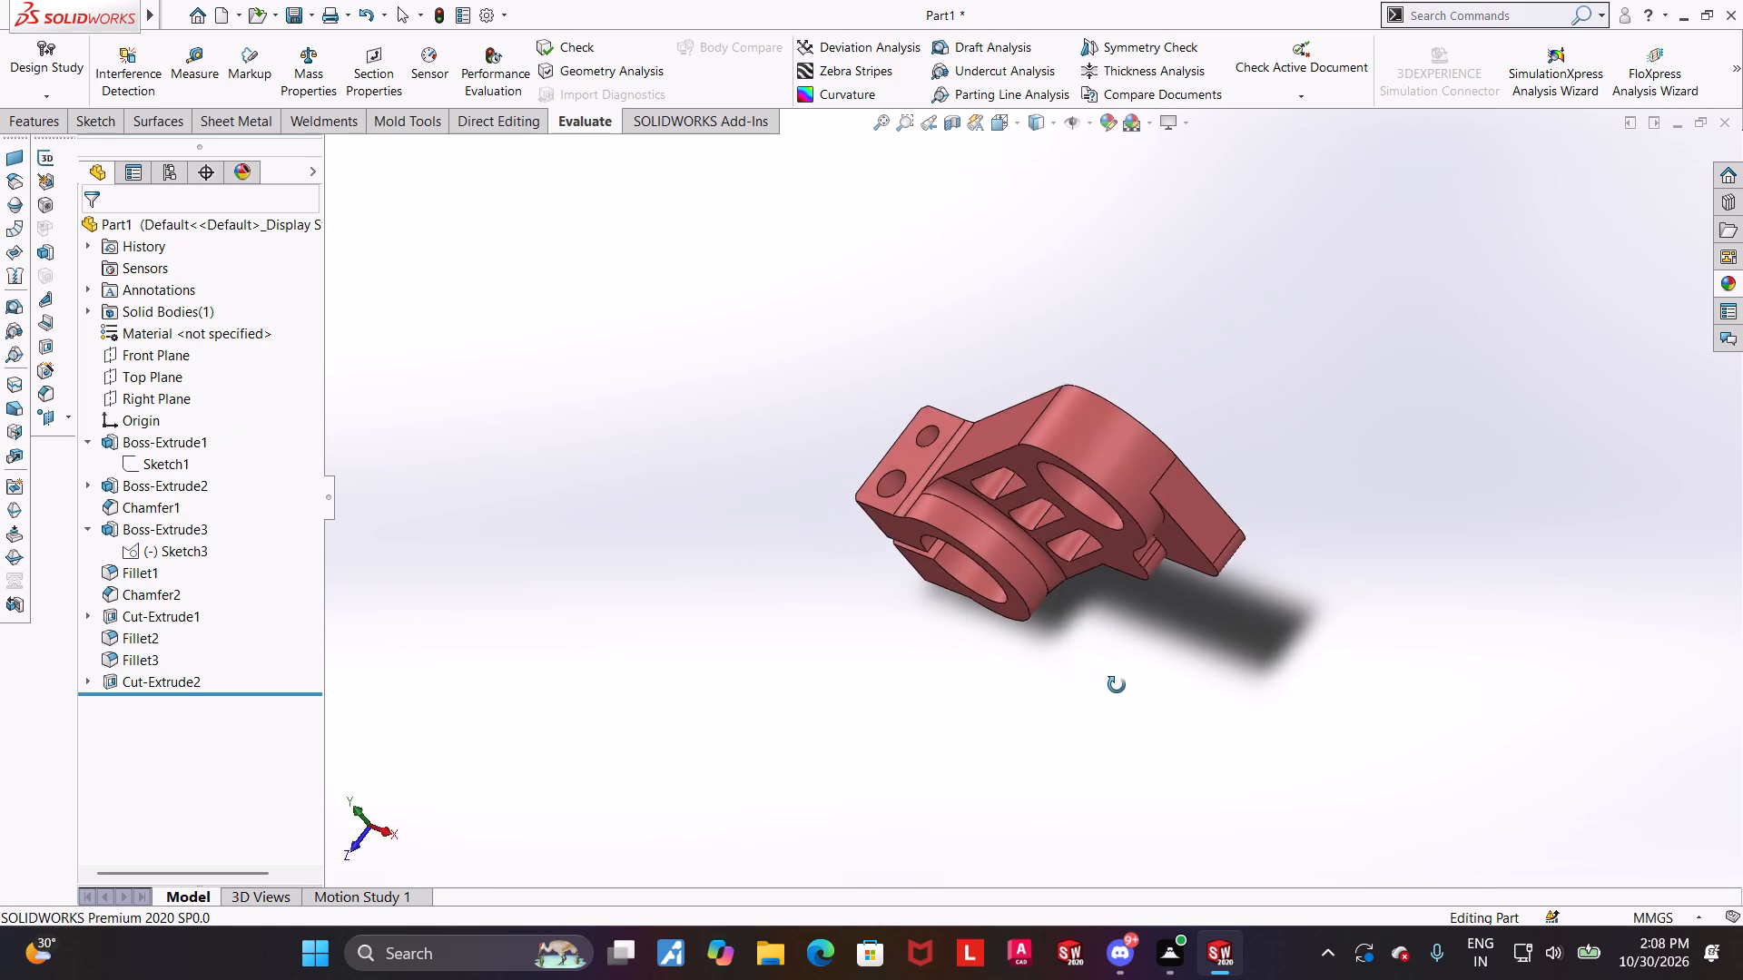
{"action": "middle_click_drag", "start_coordinate": [1117, 685], "coordinate": [1152, 596]}
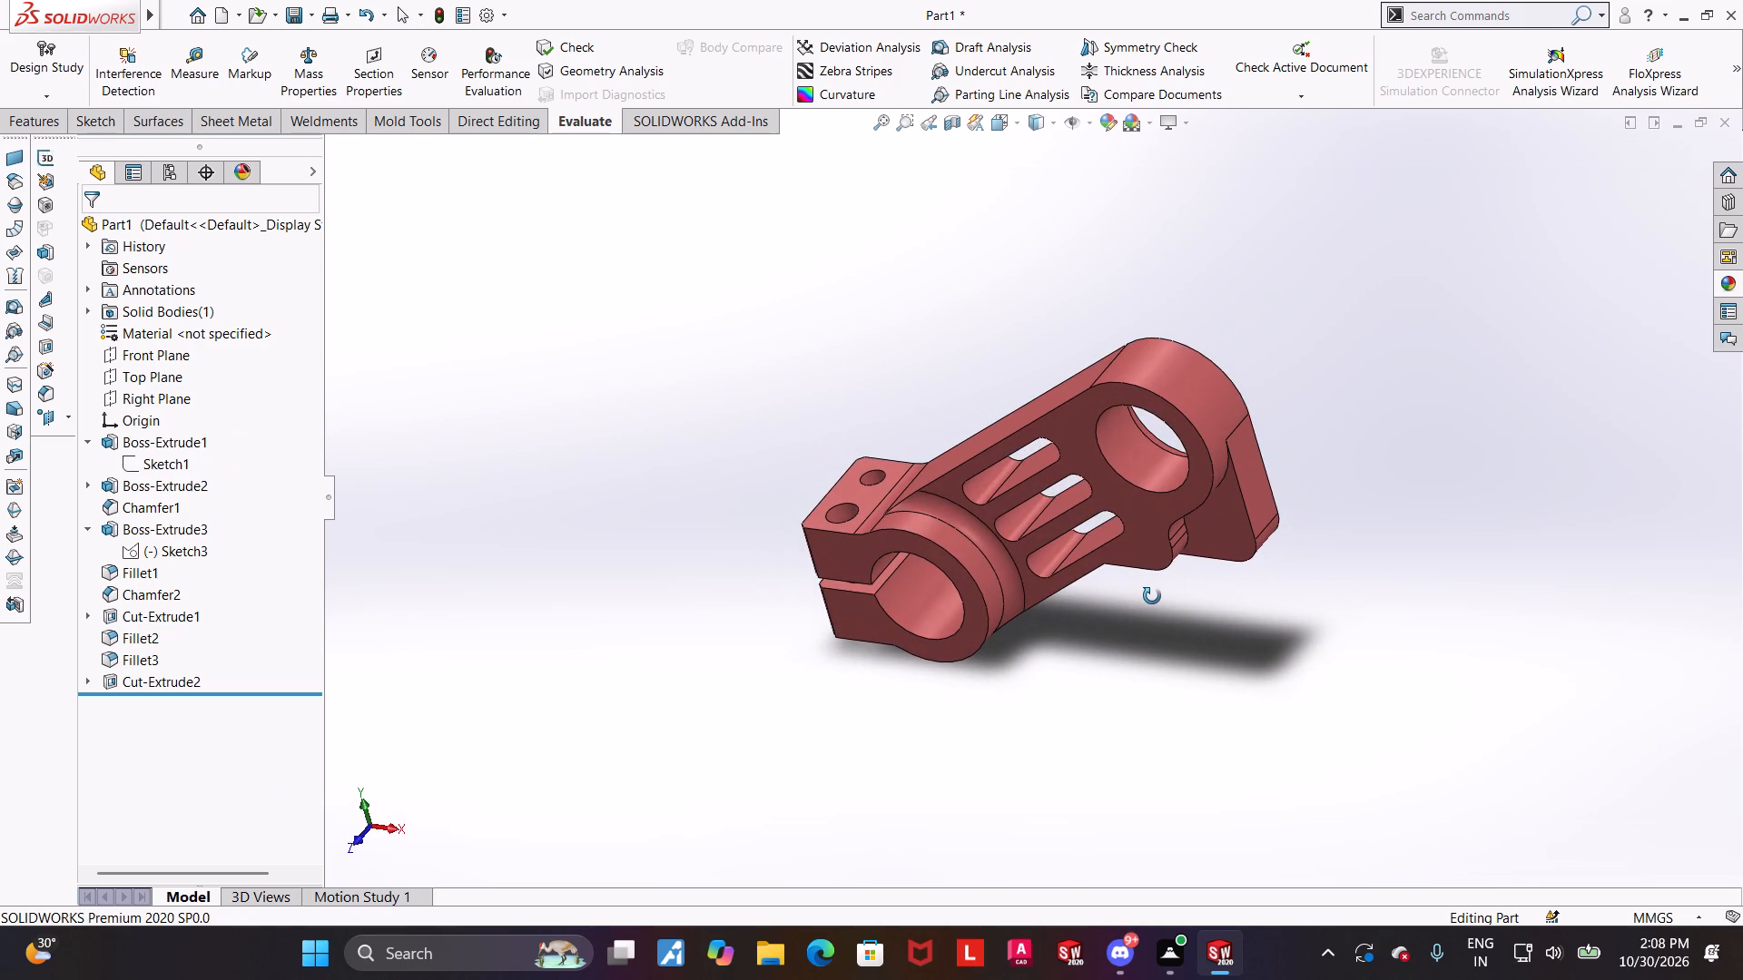
{"action": "middle_click_drag", "start_coordinate": [1152, 596], "coordinate": [1186, 547]}
{"action": "key", "text": "ctrl+7"}
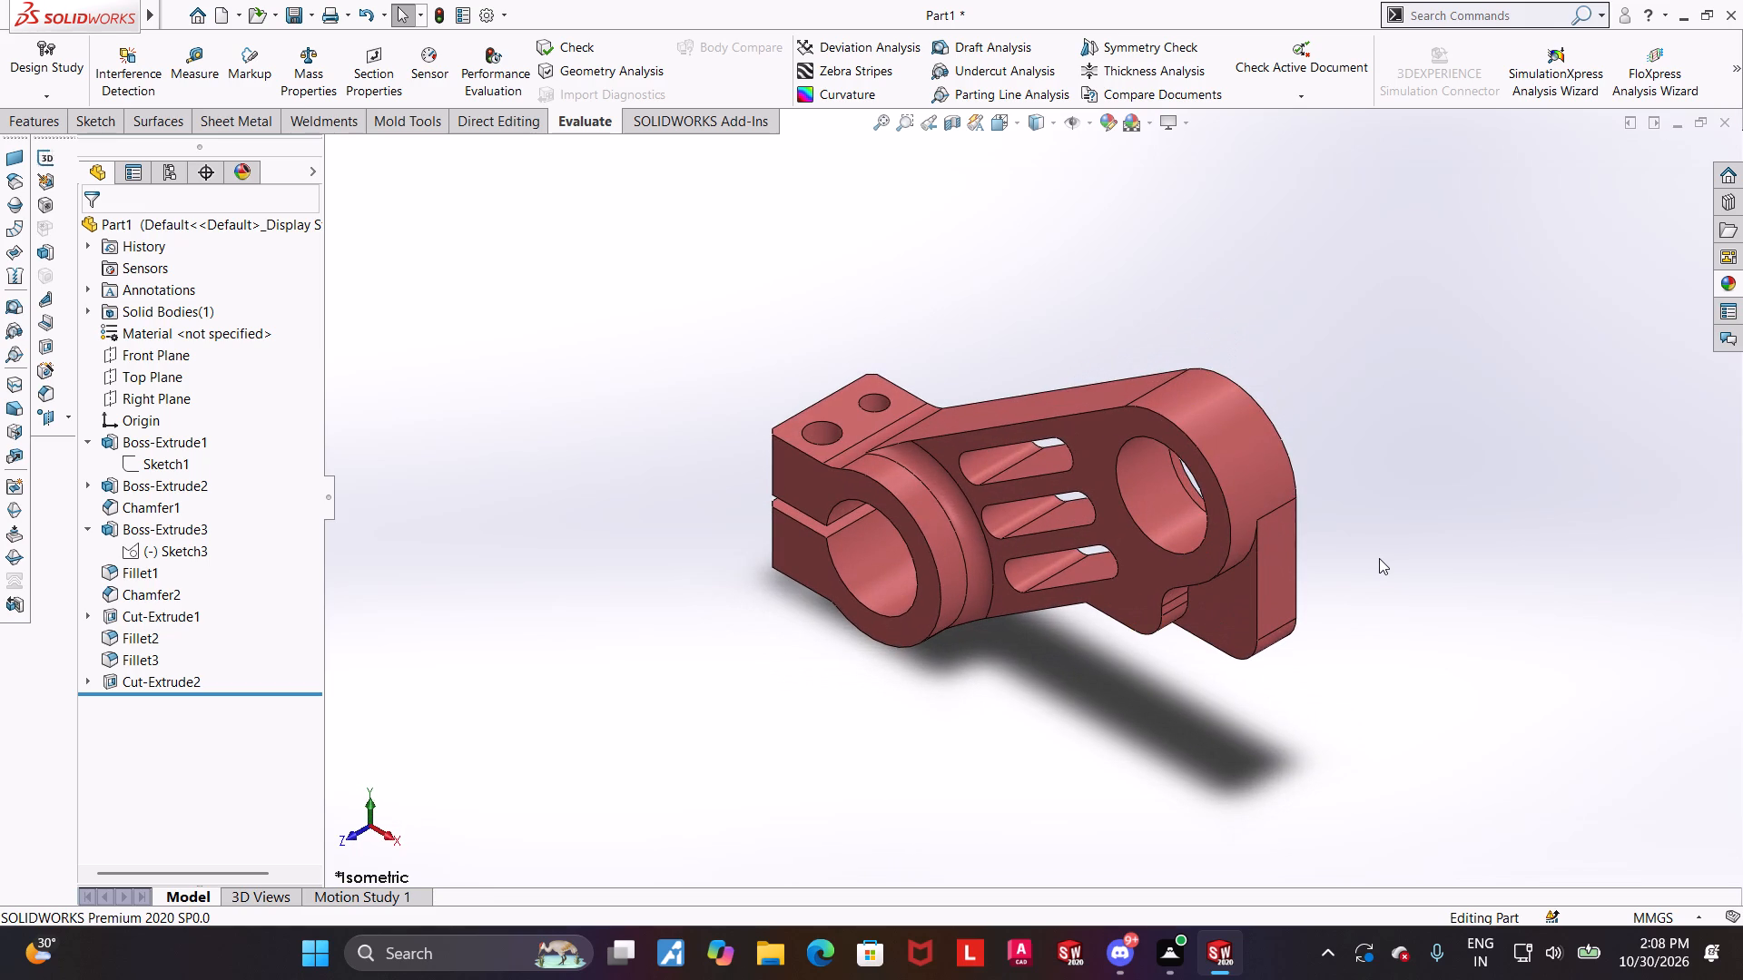
{"action": "scroll", "coordinate": [960, 484], "scroll_direction": "down", "scroll_amount": 1}
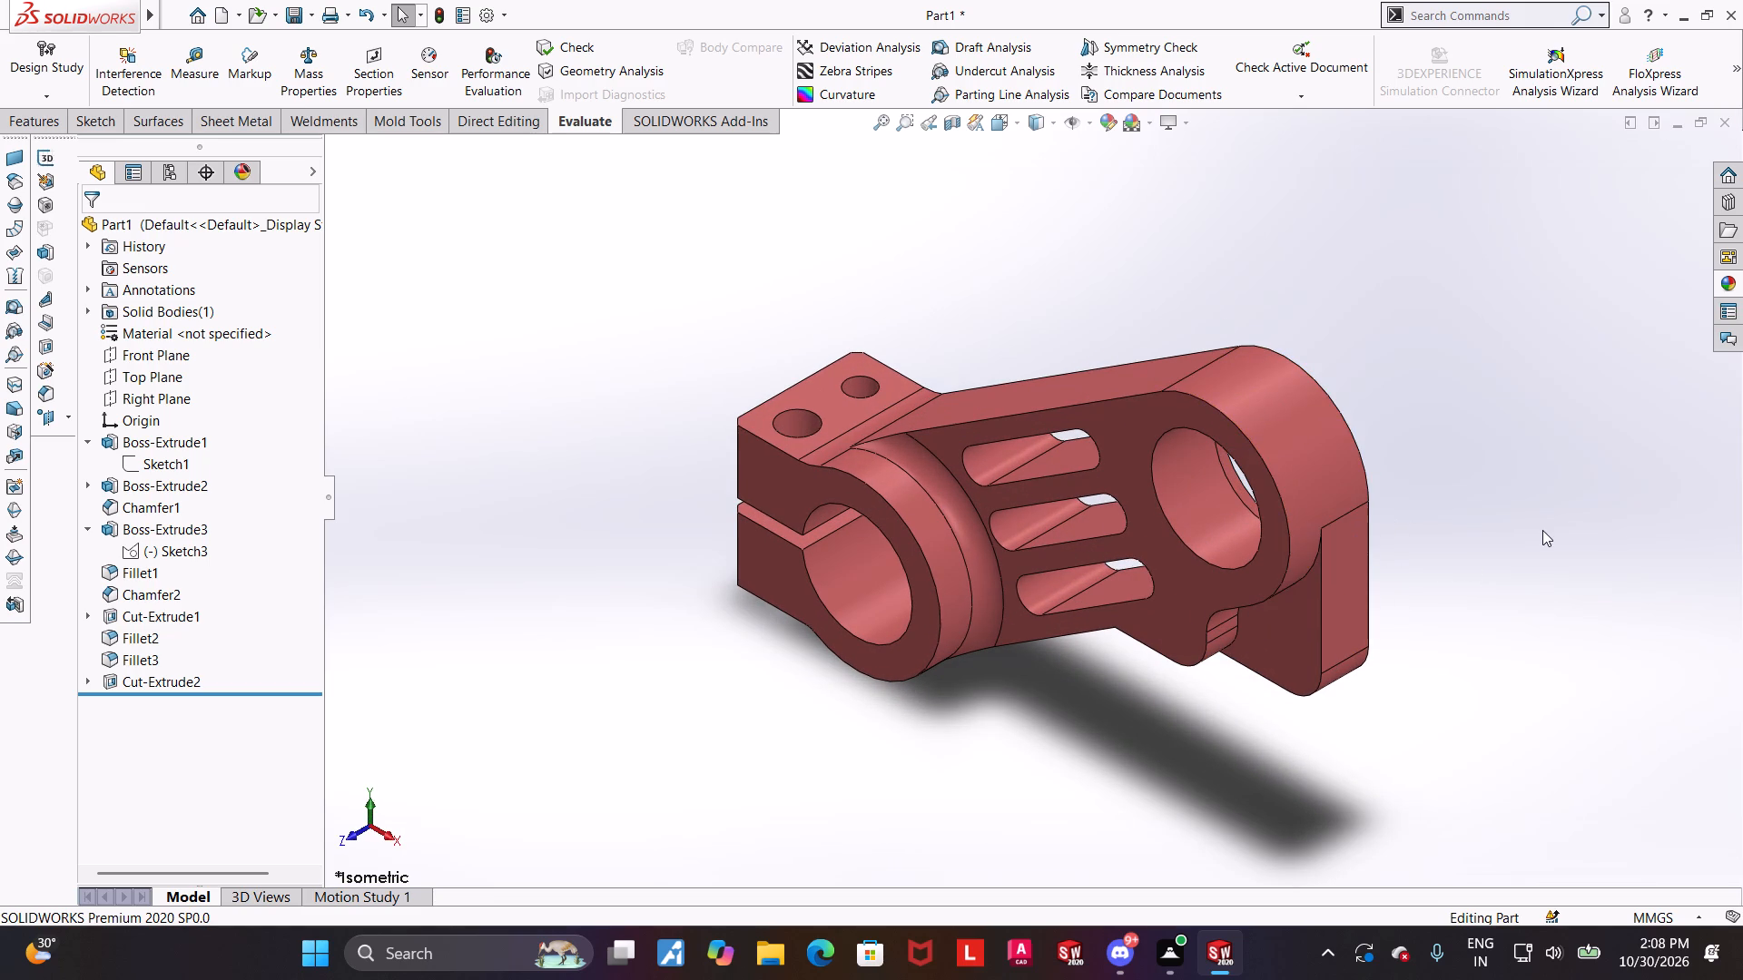
{"action": "middle_click_drag", "start_coordinate": [1519, 524], "coordinate": [1536, 482]}
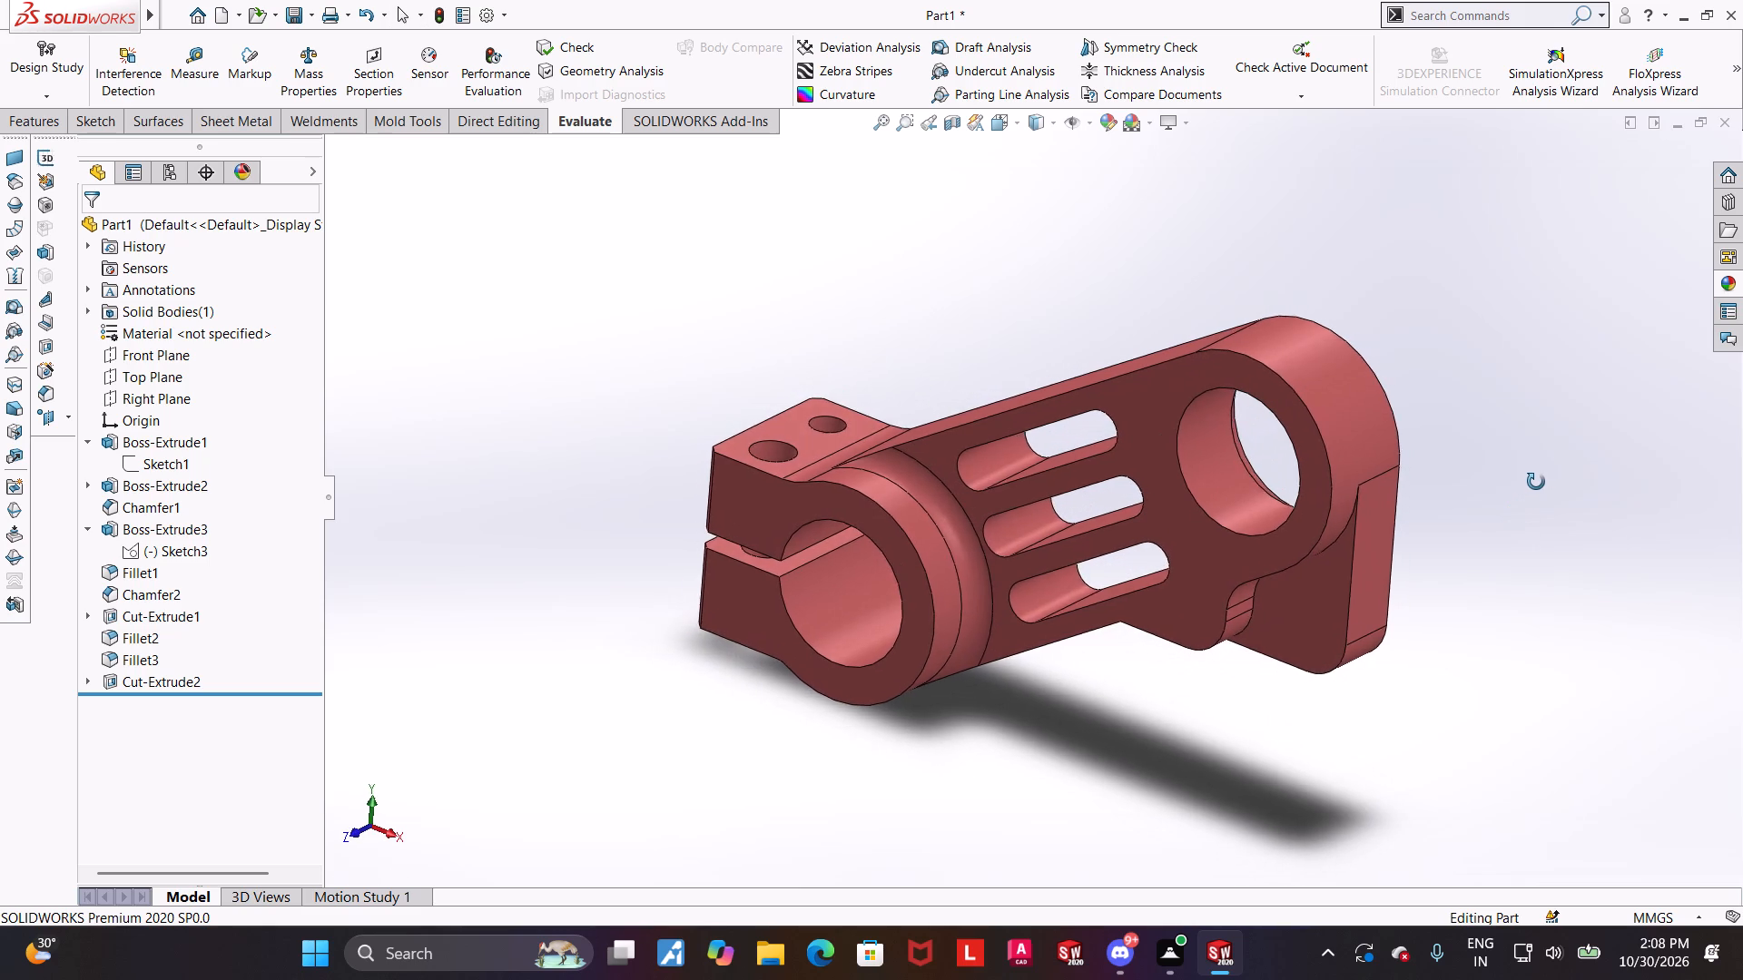
{"action": "middle_click_drag", "start_coordinate": [1536, 482], "coordinate": [1214, 453]}
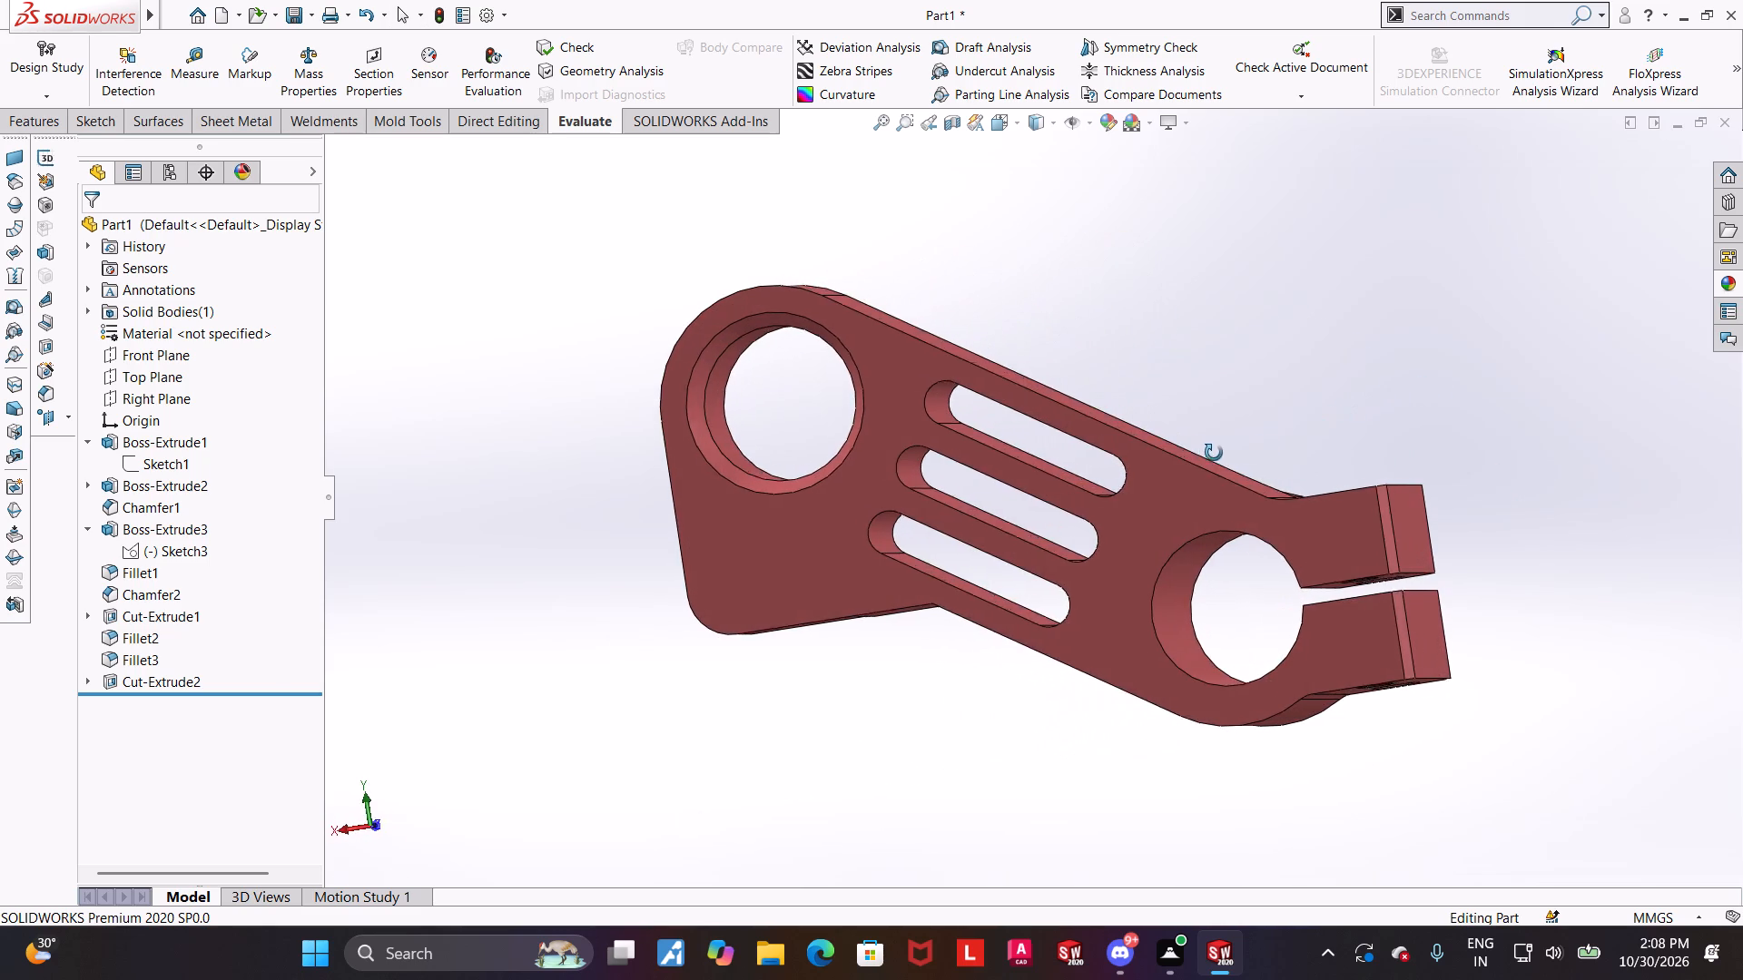
{"action": "middle_click_drag", "start_coordinate": [1214, 453], "coordinate": [1183, 503]}
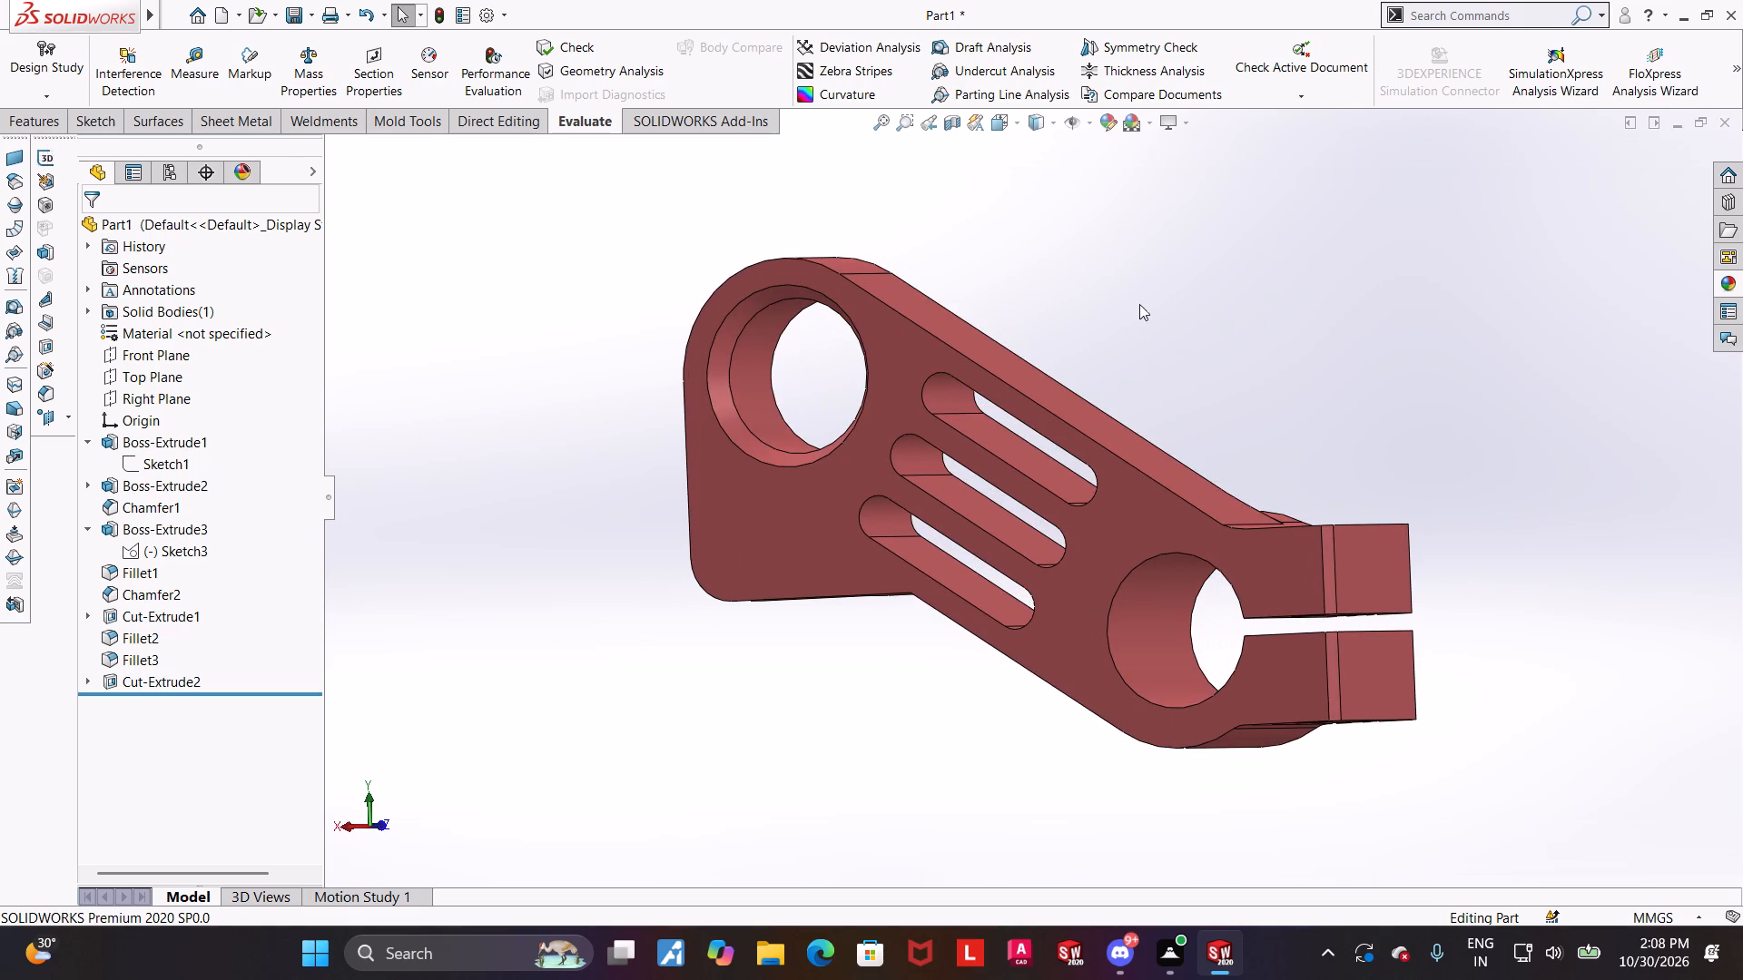
Examine the part's internal edges with hidden lines visible in the standard back and bottom views.
{"action": "left_click", "coordinate": [995, 127]}
{"action": "left_click", "coordinate": [757, 610]}
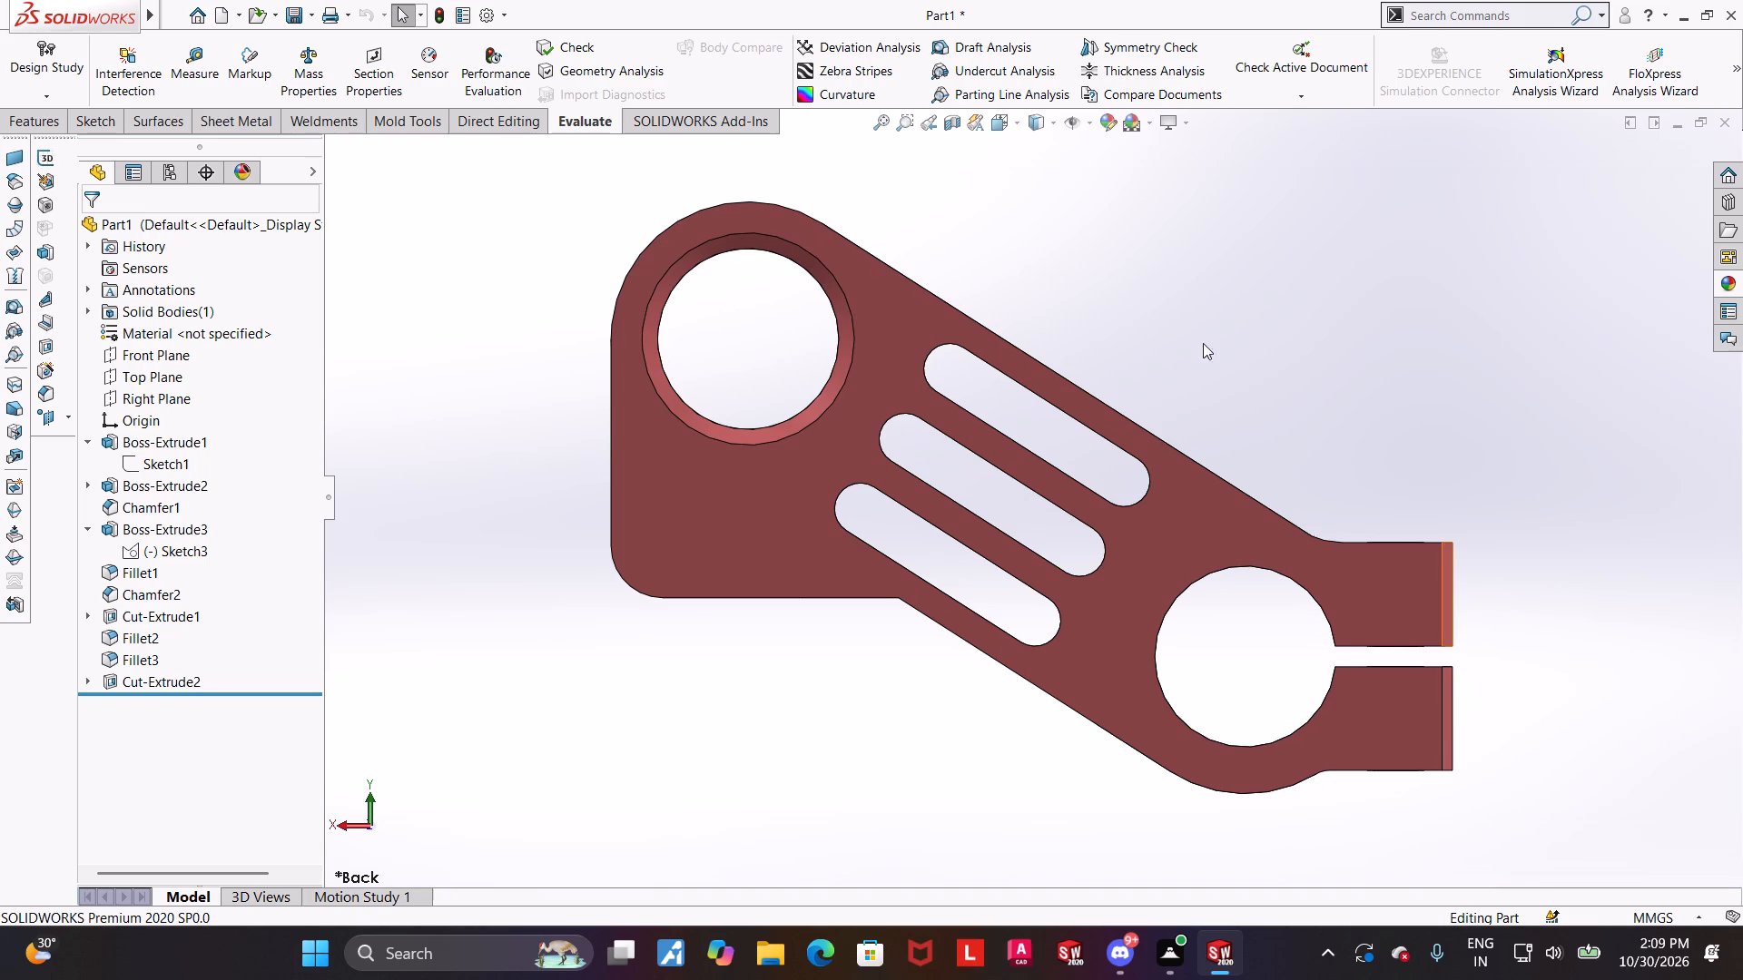
{"action": "left_click", "coordinate": [1034, 126]}
{"action": "left_click", "coordinate": [1038, 216]}
{"action": "scroll", "coordinate": [1423, 533], "scroll_direction": "up", "scroll_amount": 1}
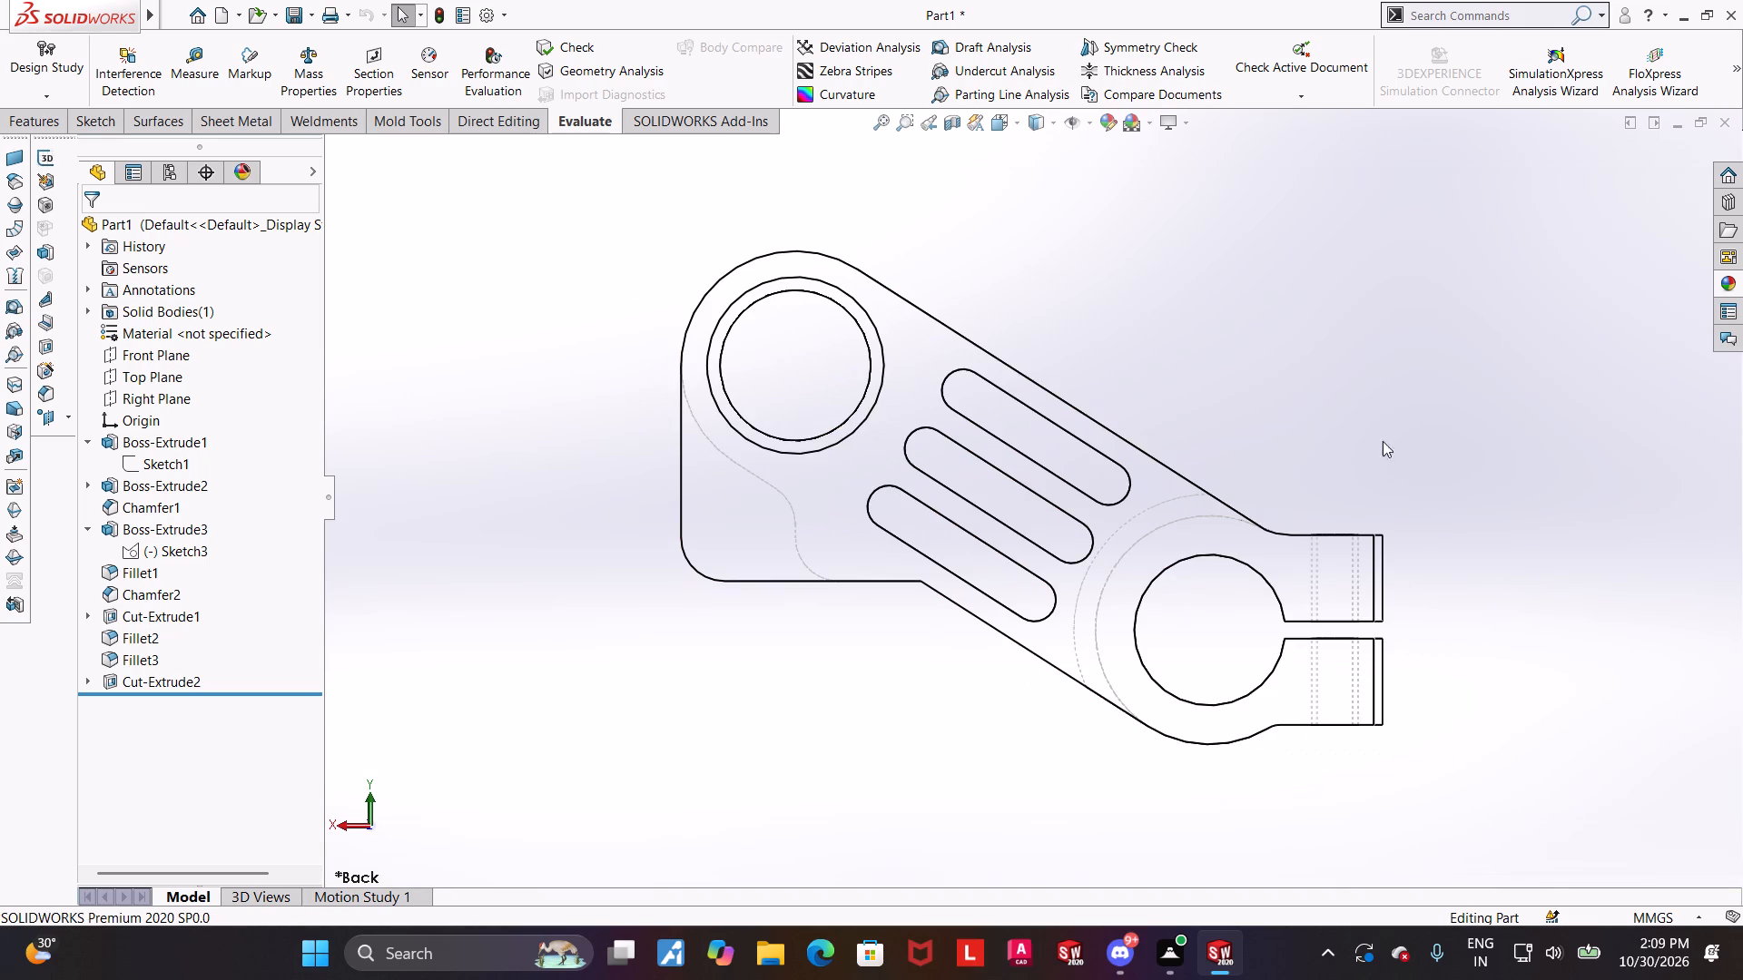
{"action": "middle_click_drag", "start_coordinate": [1257, 359], "coordinate": [1255, 221]}
{"action": "scroll", "coordinate": [1255, 221], "scroll_direction": "up", "scroll_amount": 1}
{"action": "middle_click_drag", "start_coordinate": [1313, 463], "coordinate": [1040, 363]}
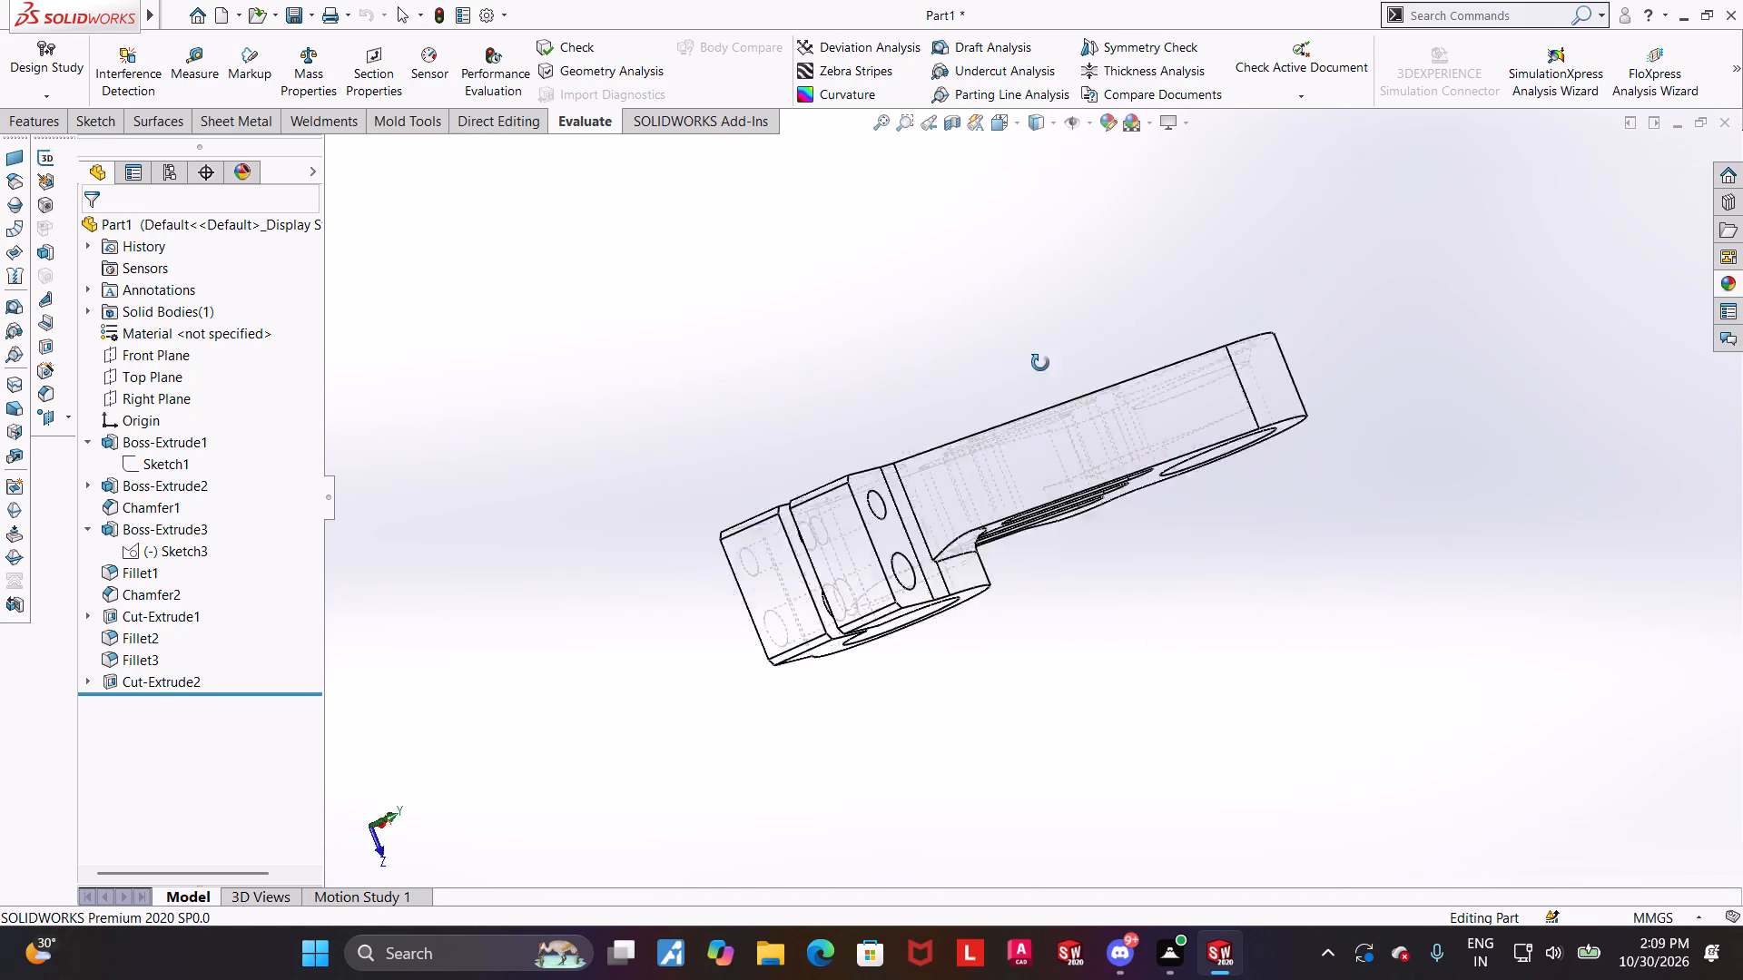
{"action": "middle_click_drag", "start_coordinate": [1040, 363], "coordinate": [1096, 677]}
{"action": "middle_click_drag", "start_coordinate": [1197, 266], "coordinate": [1196, 661]}
{"action": "left_click", "coordinate": [1005, 114]}
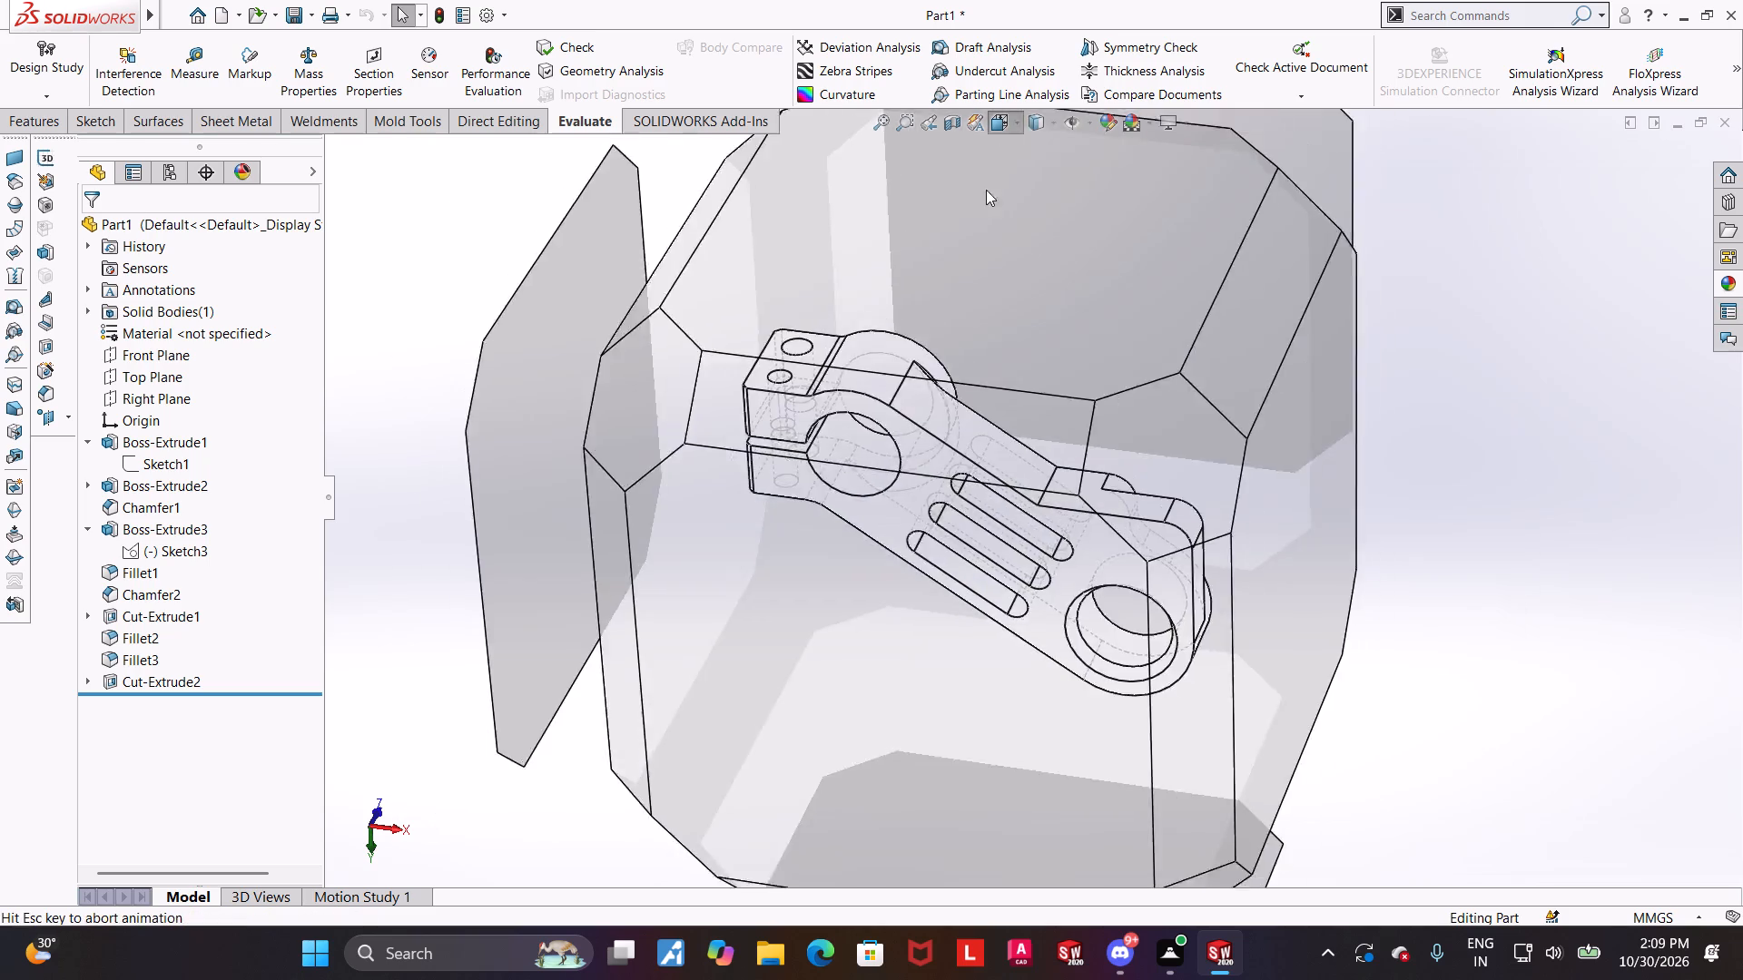
{"action": "left_click", "coordinate": [857, 431]}
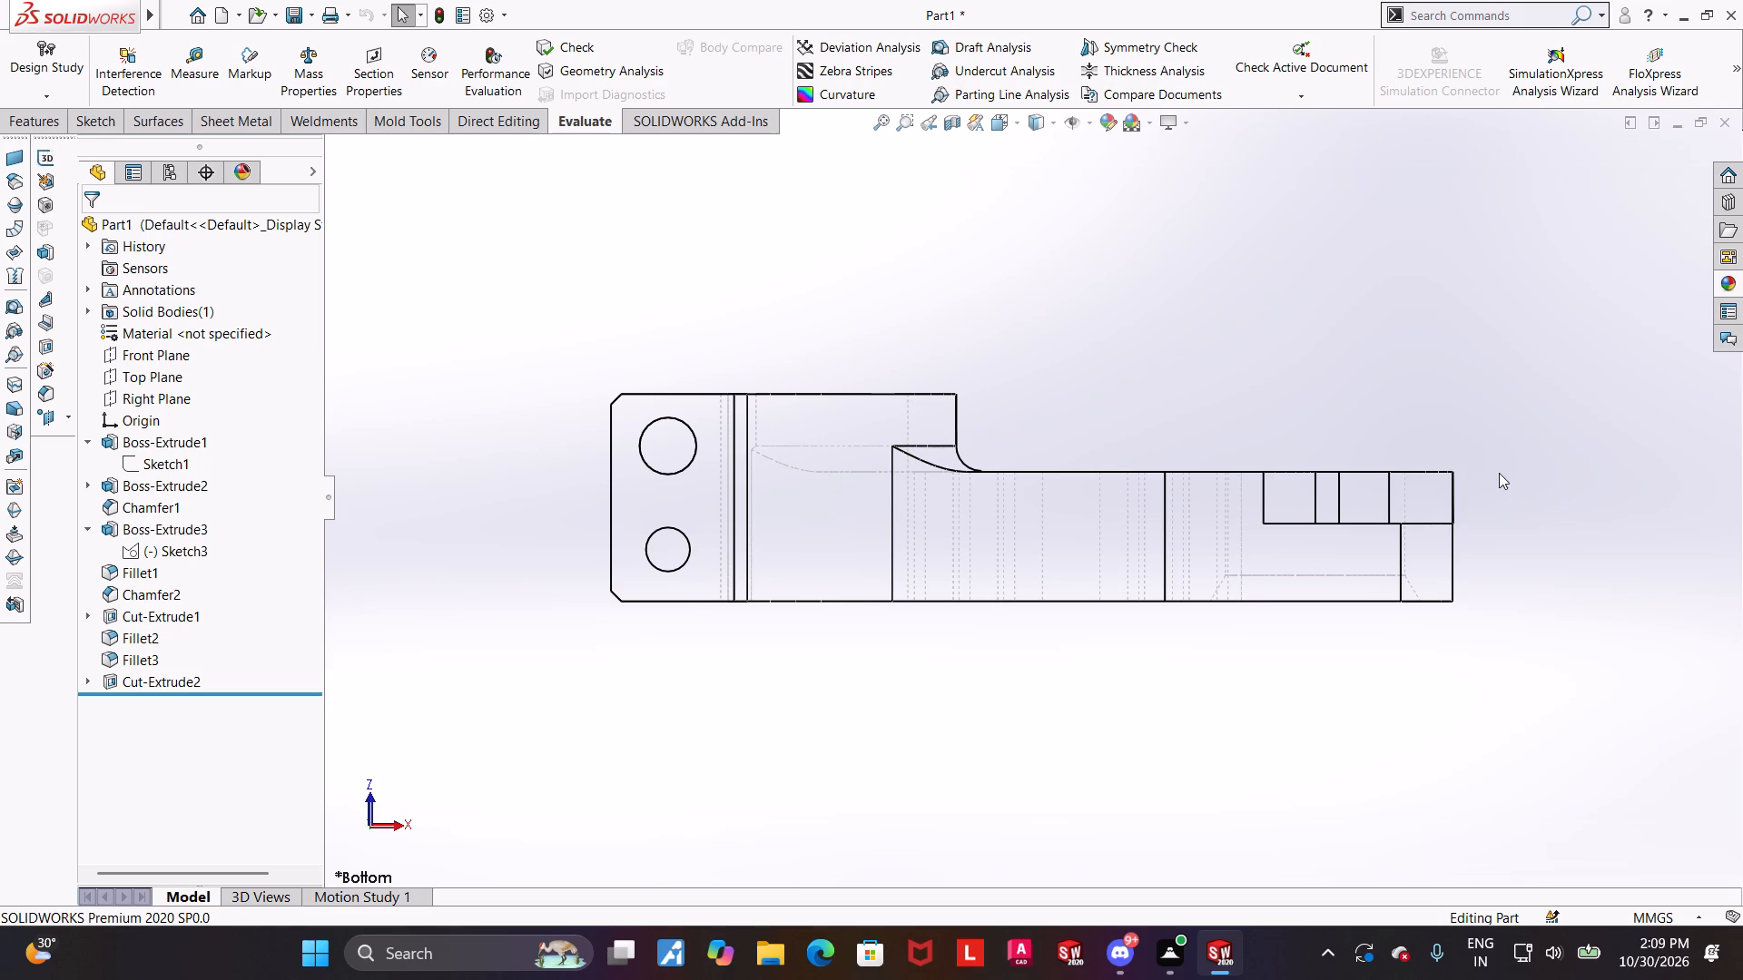
Measure the distance between the recessed face of the stepped corner and the arm's large slotted face.
{"action": "middle_click_drag", "start_coordinate": [1494, 464], "coordinate": [1484, 612]}
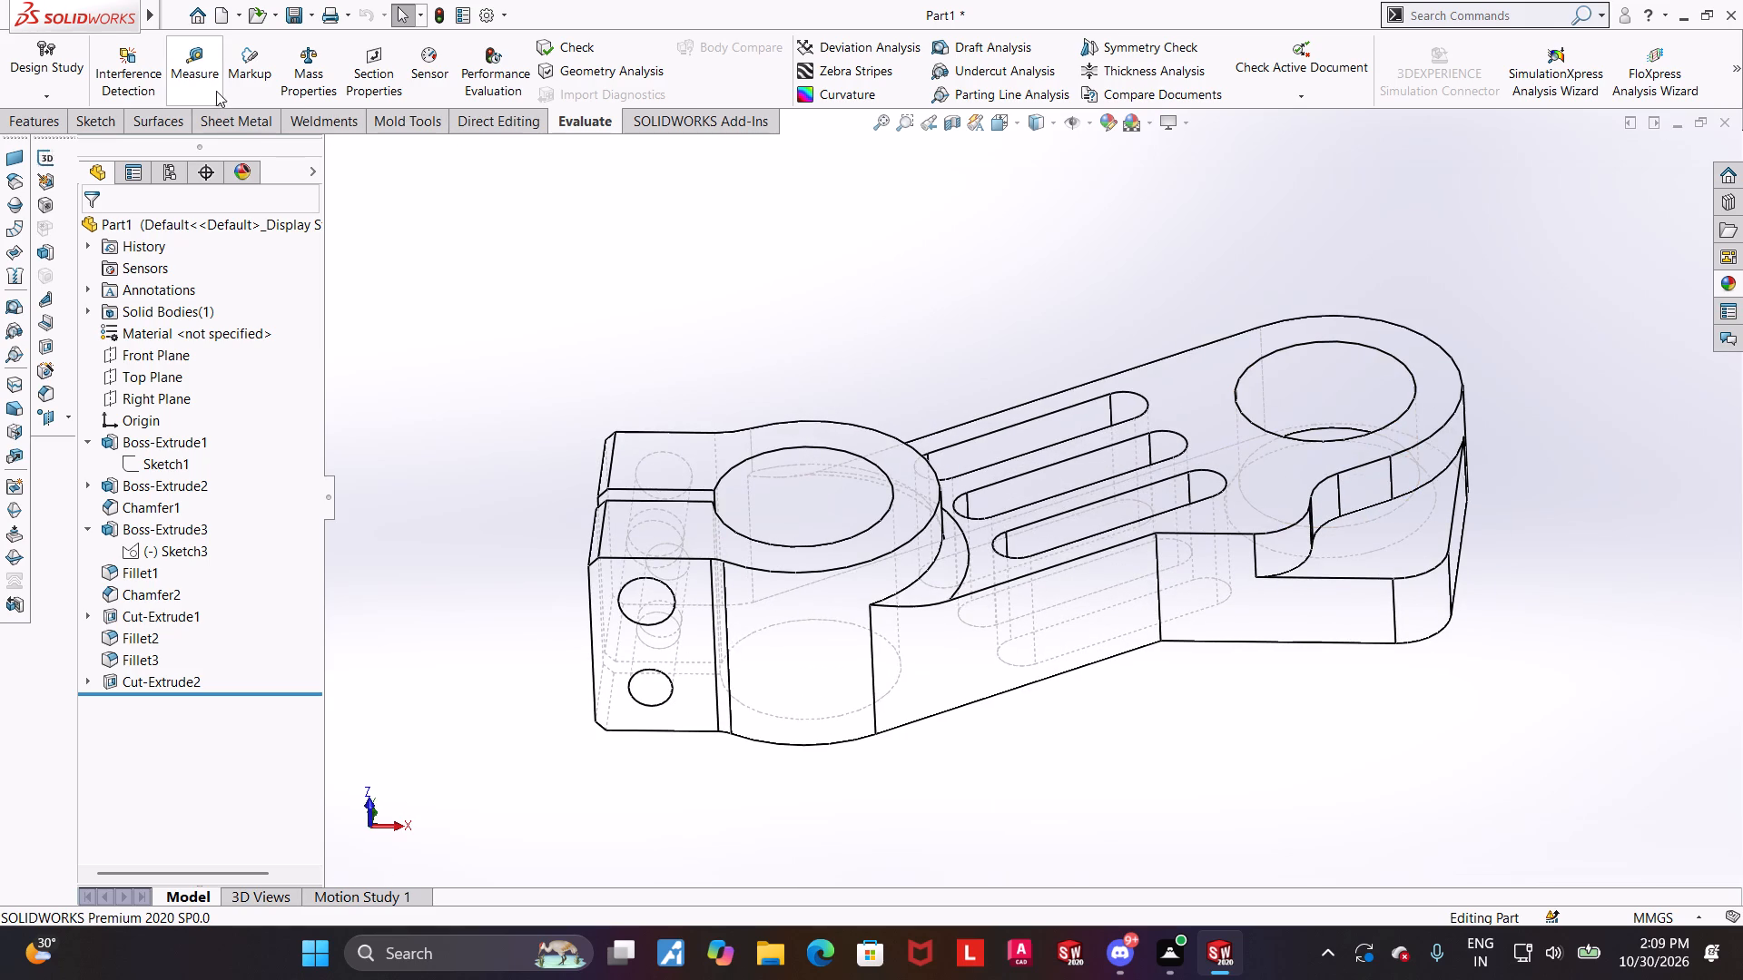
{"action": "left_click", "coordinate": [202, 82]}
{"action": "left_click", "coordinate": [1339, 552]}
{"action": "left_click", "coordinate": [1259, 454]}
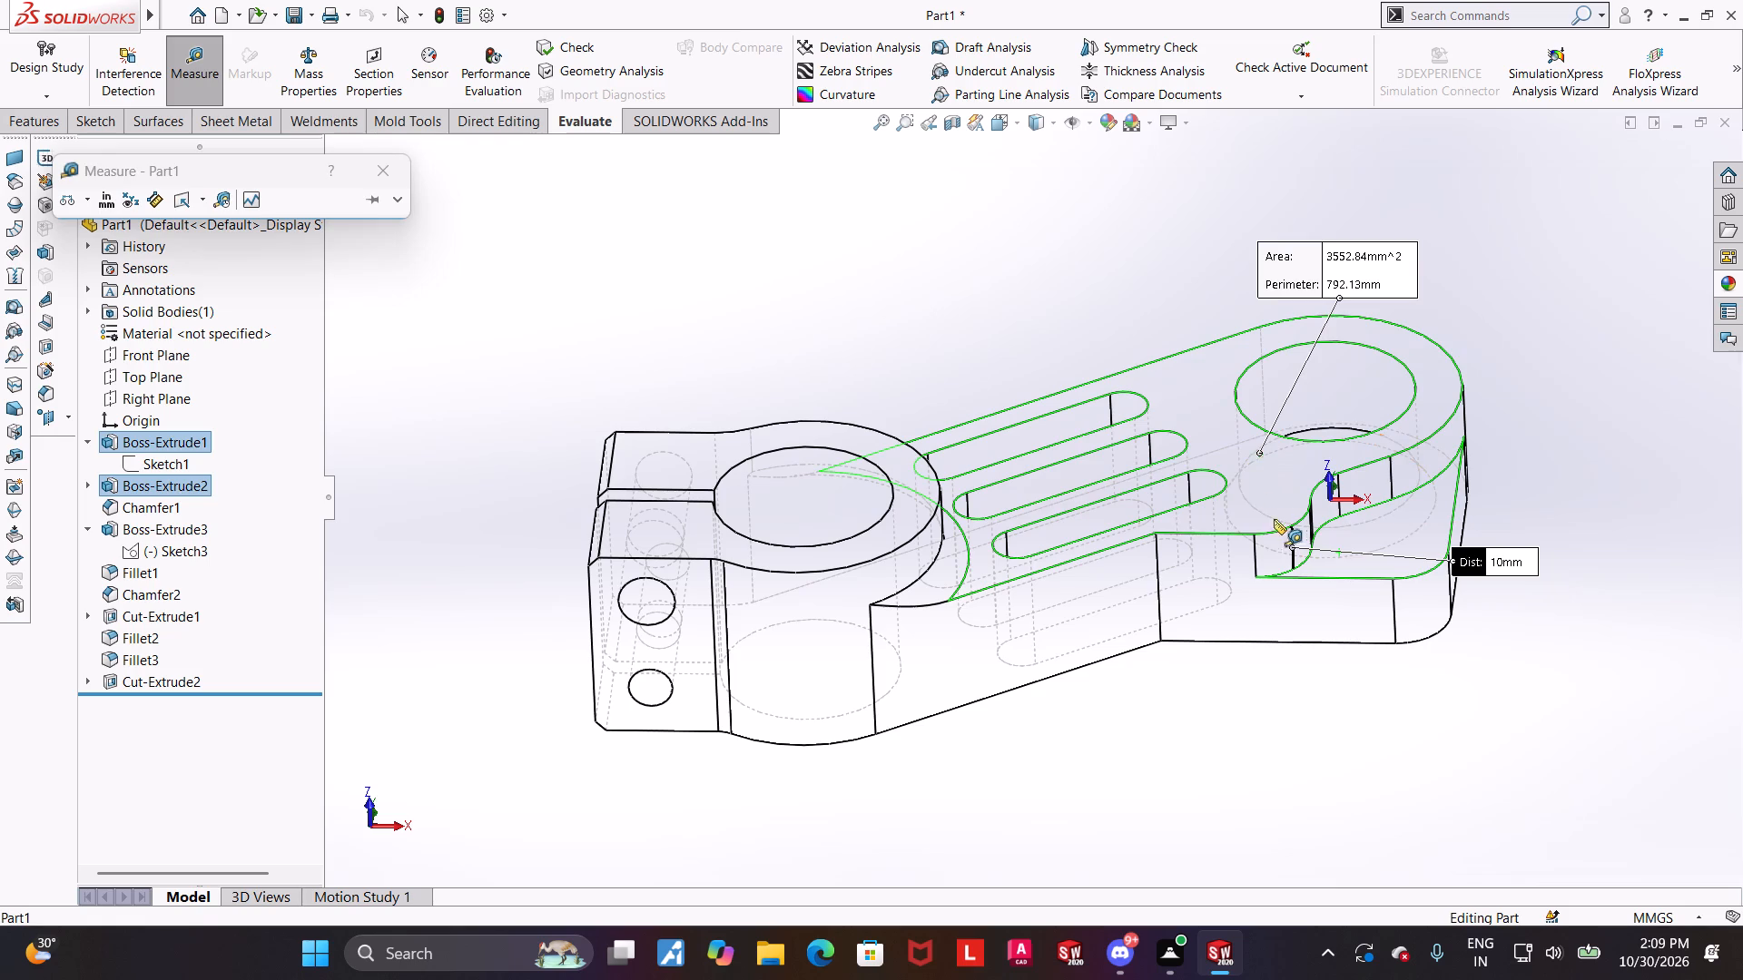
{"action": "key", "text": "Escape"}
Try to measure from the stepped corner's recessed face to the chamfered rim of the large bore.
{"action": "left_click", "coordinate": [202, 71]}
{"action": "left_click", "coordinate": [1382, 569]}
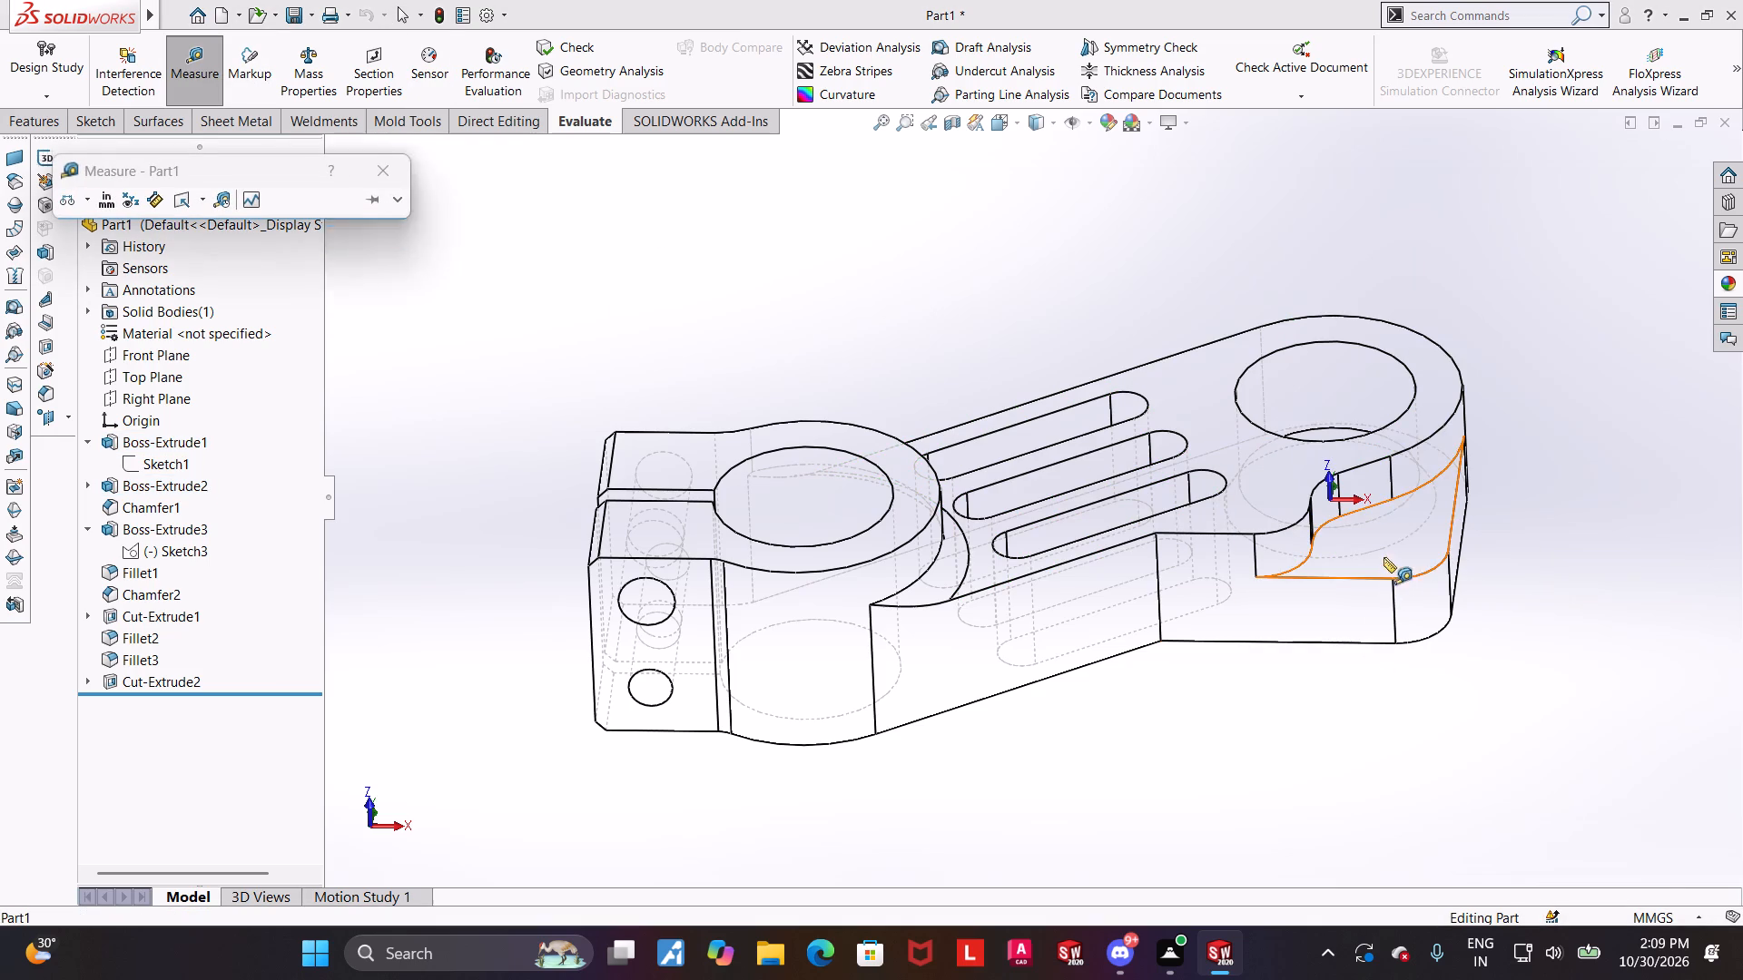
{"action": "middle_click_drag", "start_coordinate": [1539, 721], "coordinate": [1511, 508]}
{"action": "left_click", "coordinate": [1331, 550]}
{"action": "key", "text": "Escape"}
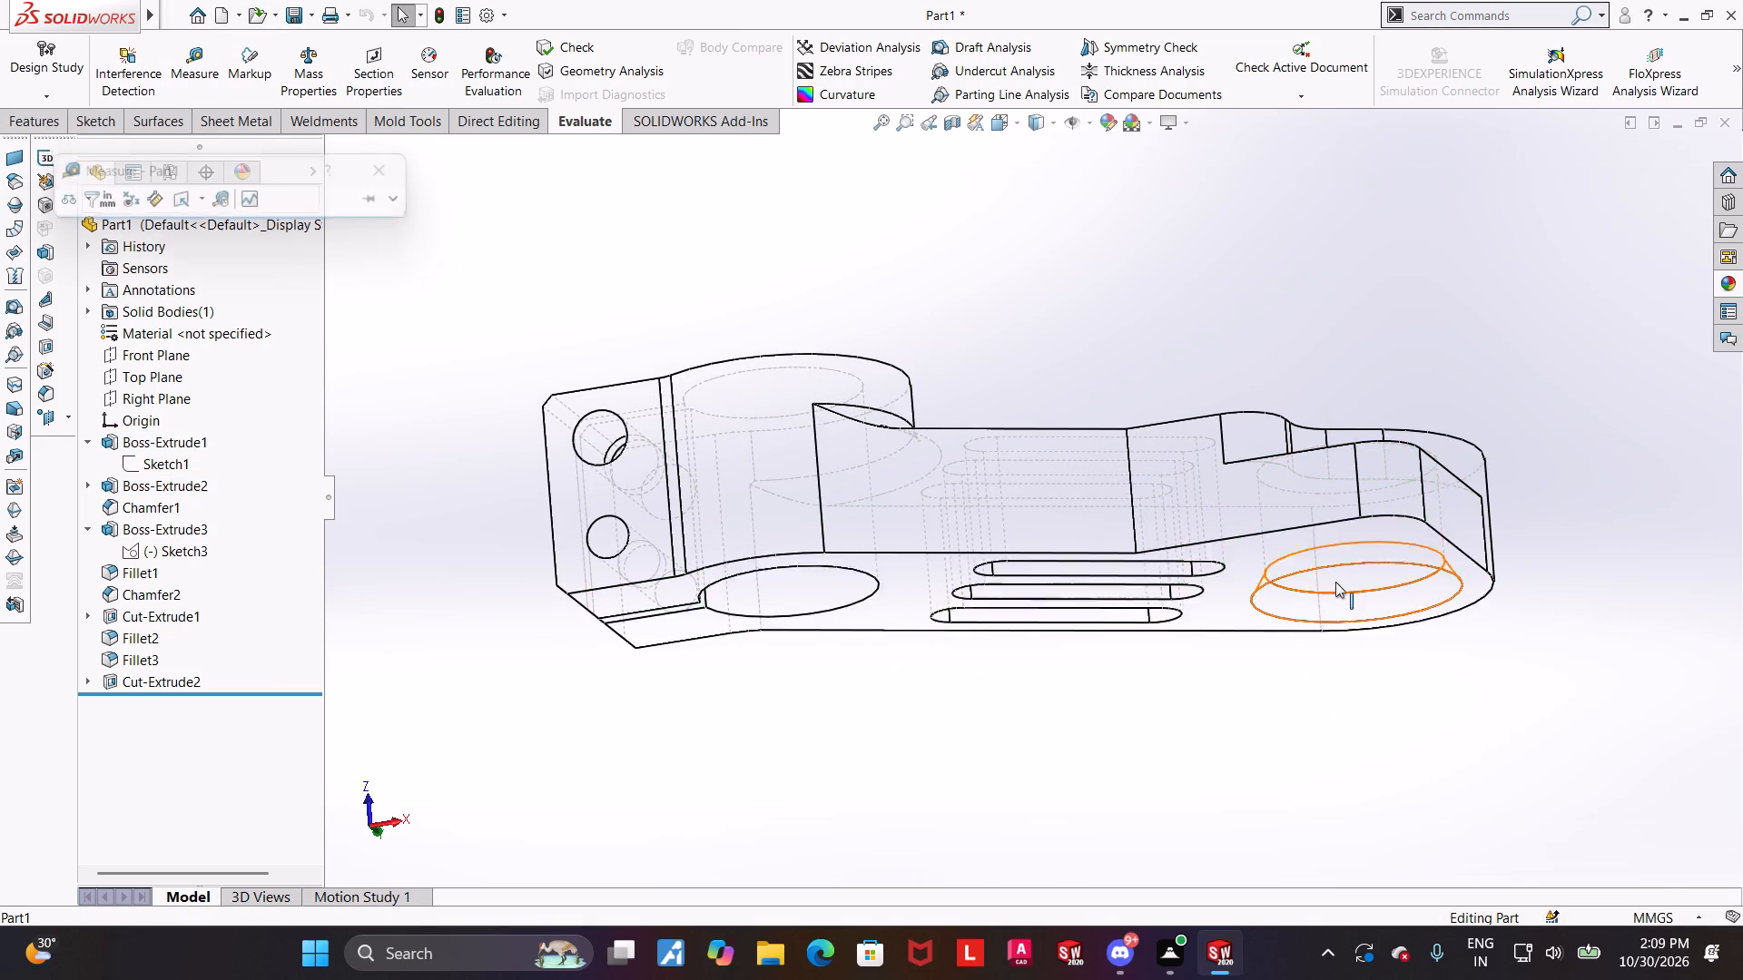
Return the part to the isometric view and display it shaded with edges.
{"action": "key", "text": "ctrl+7"}
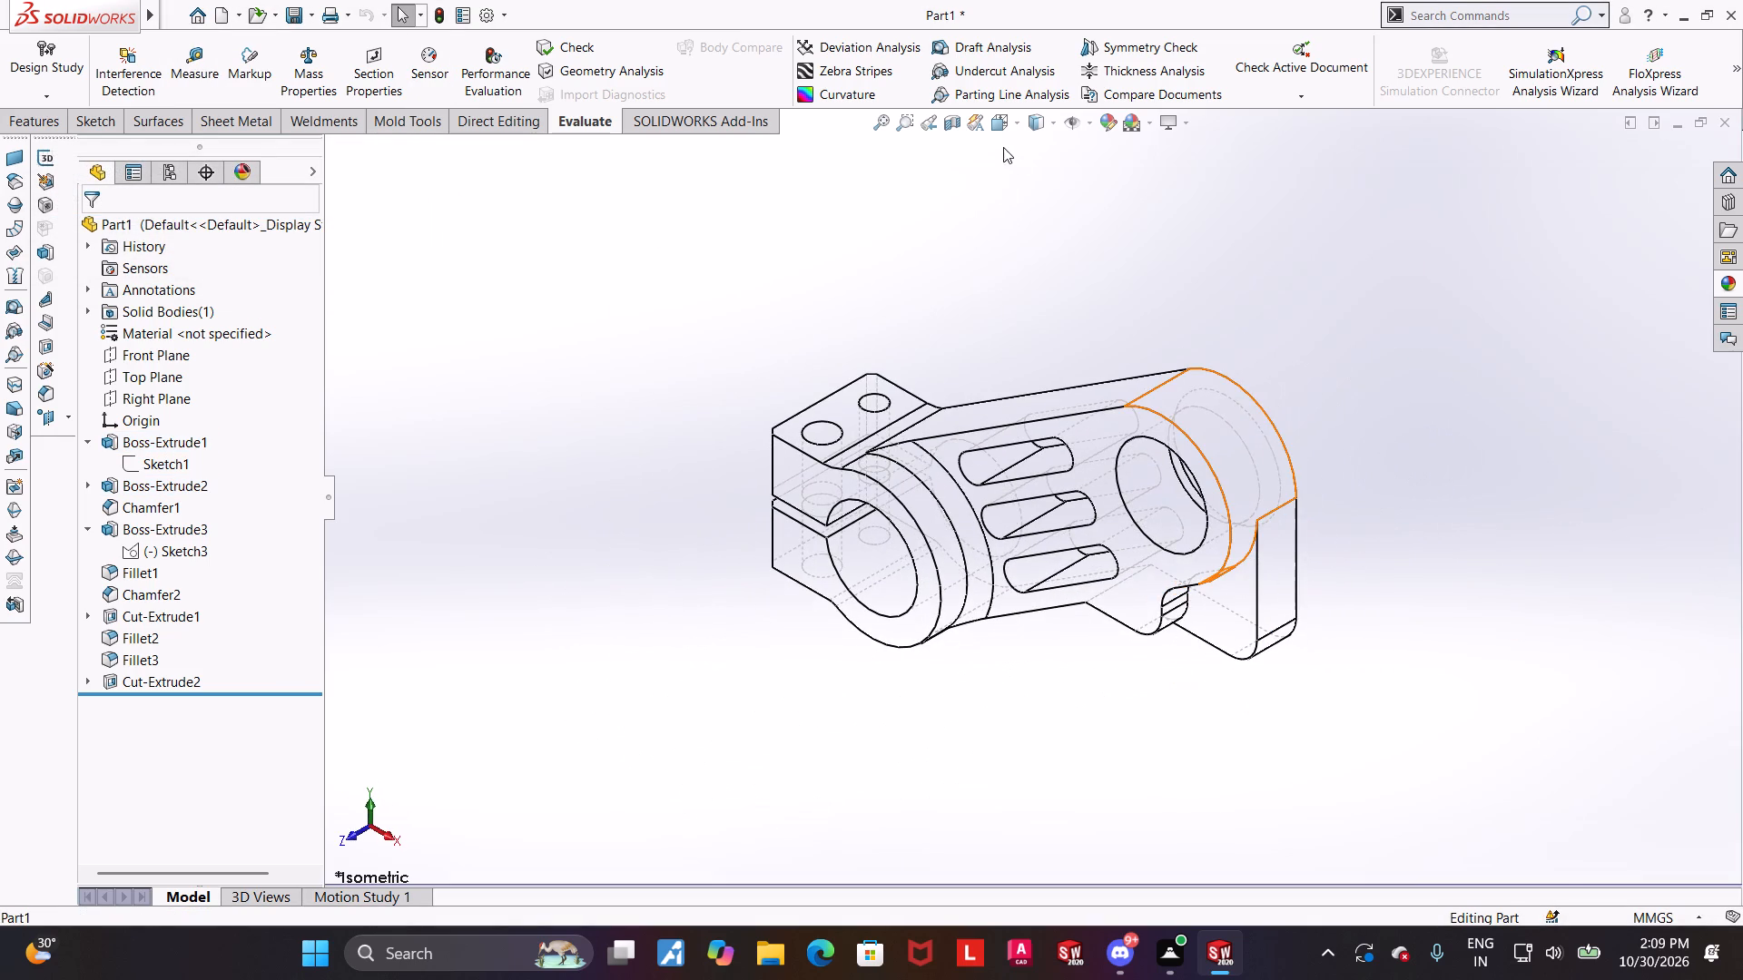
{"action": "left_click", "coordinate": [1037, 125]}
{"action": "left_click", "coordinate": [1042, 149]}
{"action": "left_click", "coordinate": [1378, 392]}
{"action": "scroll", "coordinate": [1106, 580], "scroll_direction": "down", "scroll_amount": 1}
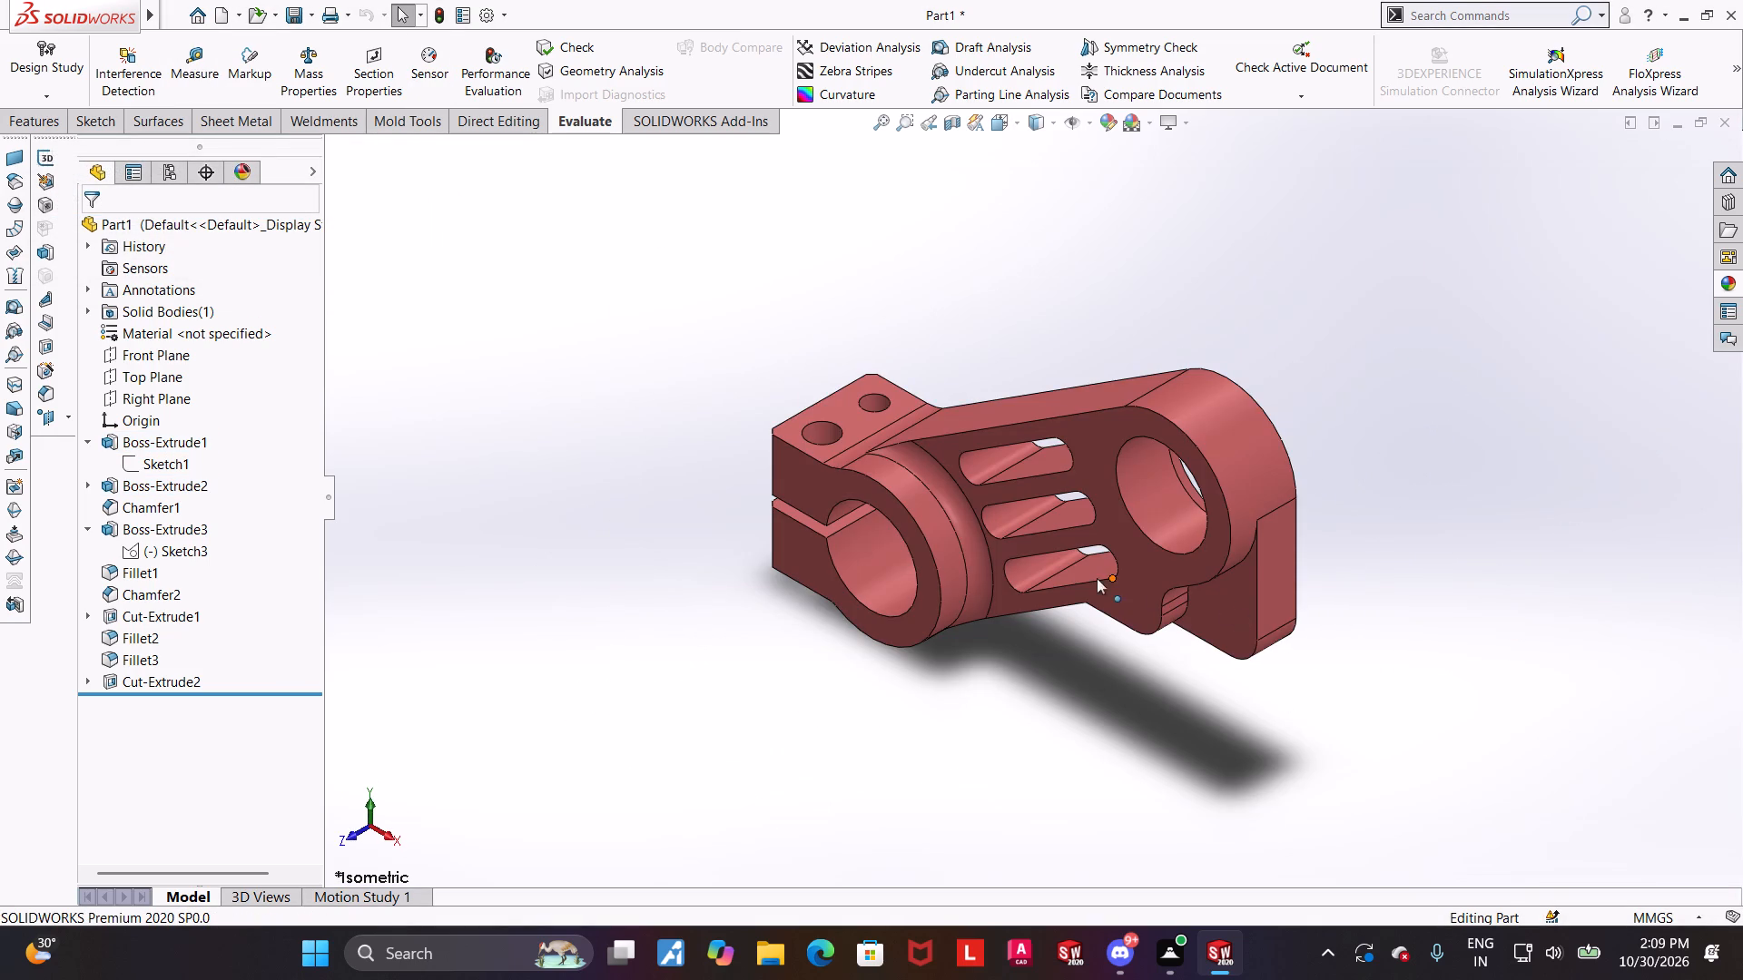
{"action": "scroll", "coordinate": [1097, 578], "scroll_direction": "down", "scroll_amount": 1}
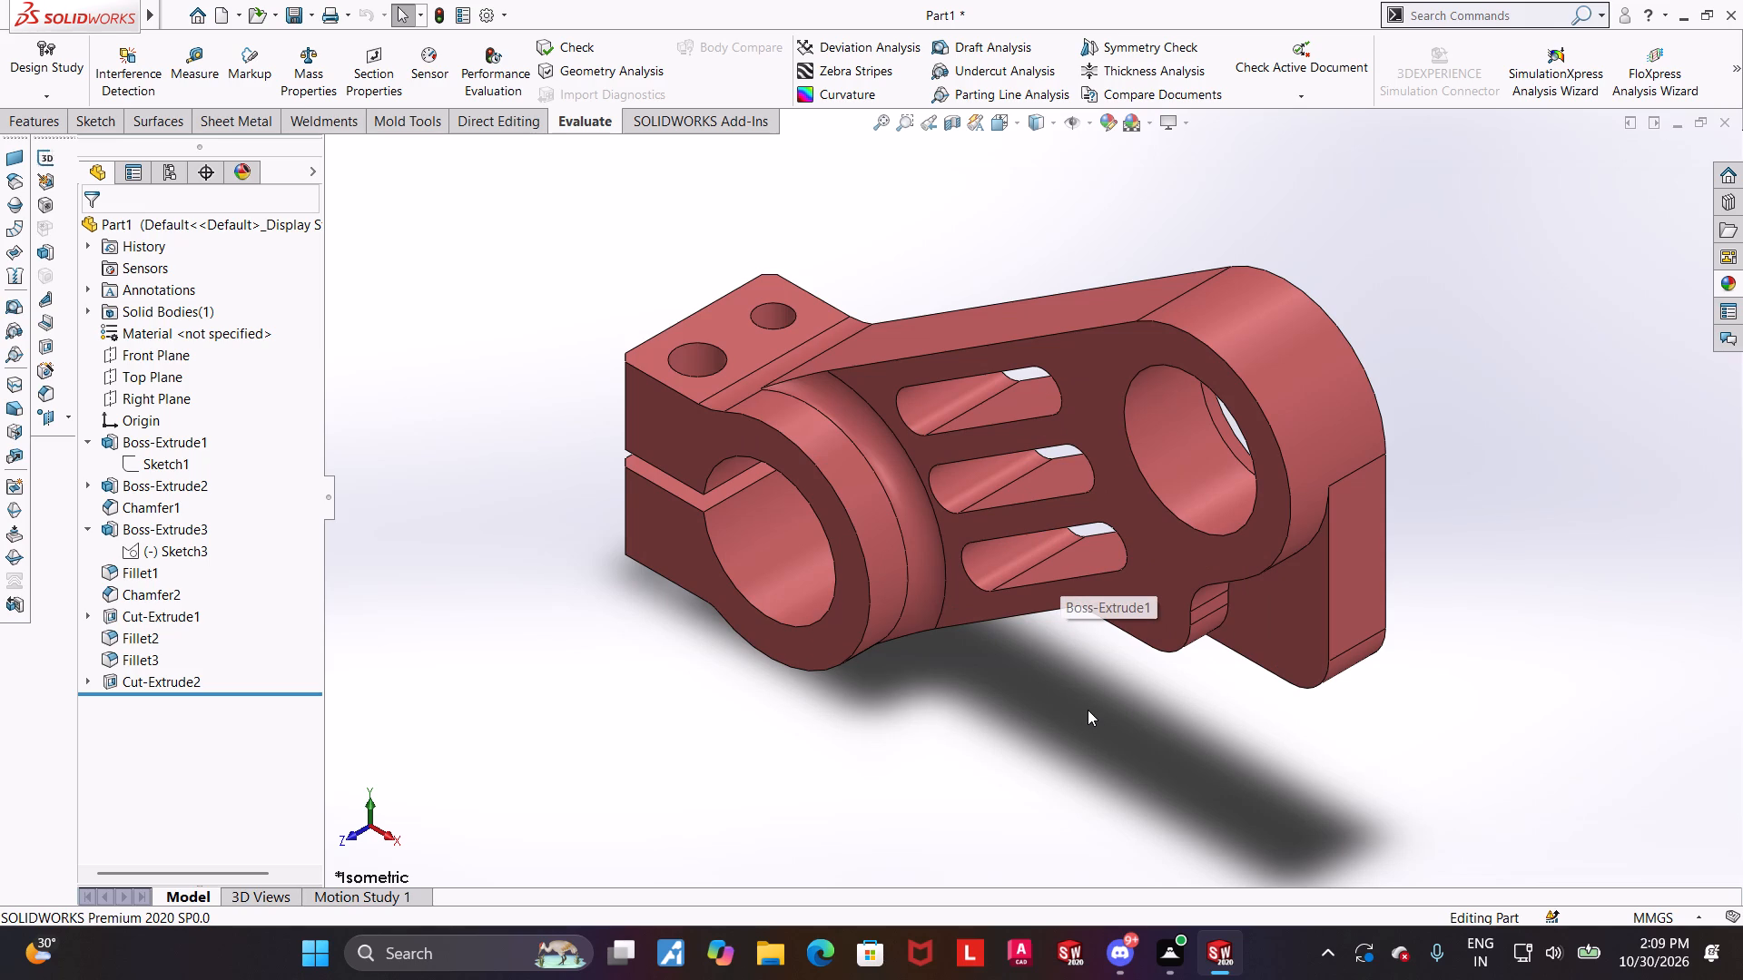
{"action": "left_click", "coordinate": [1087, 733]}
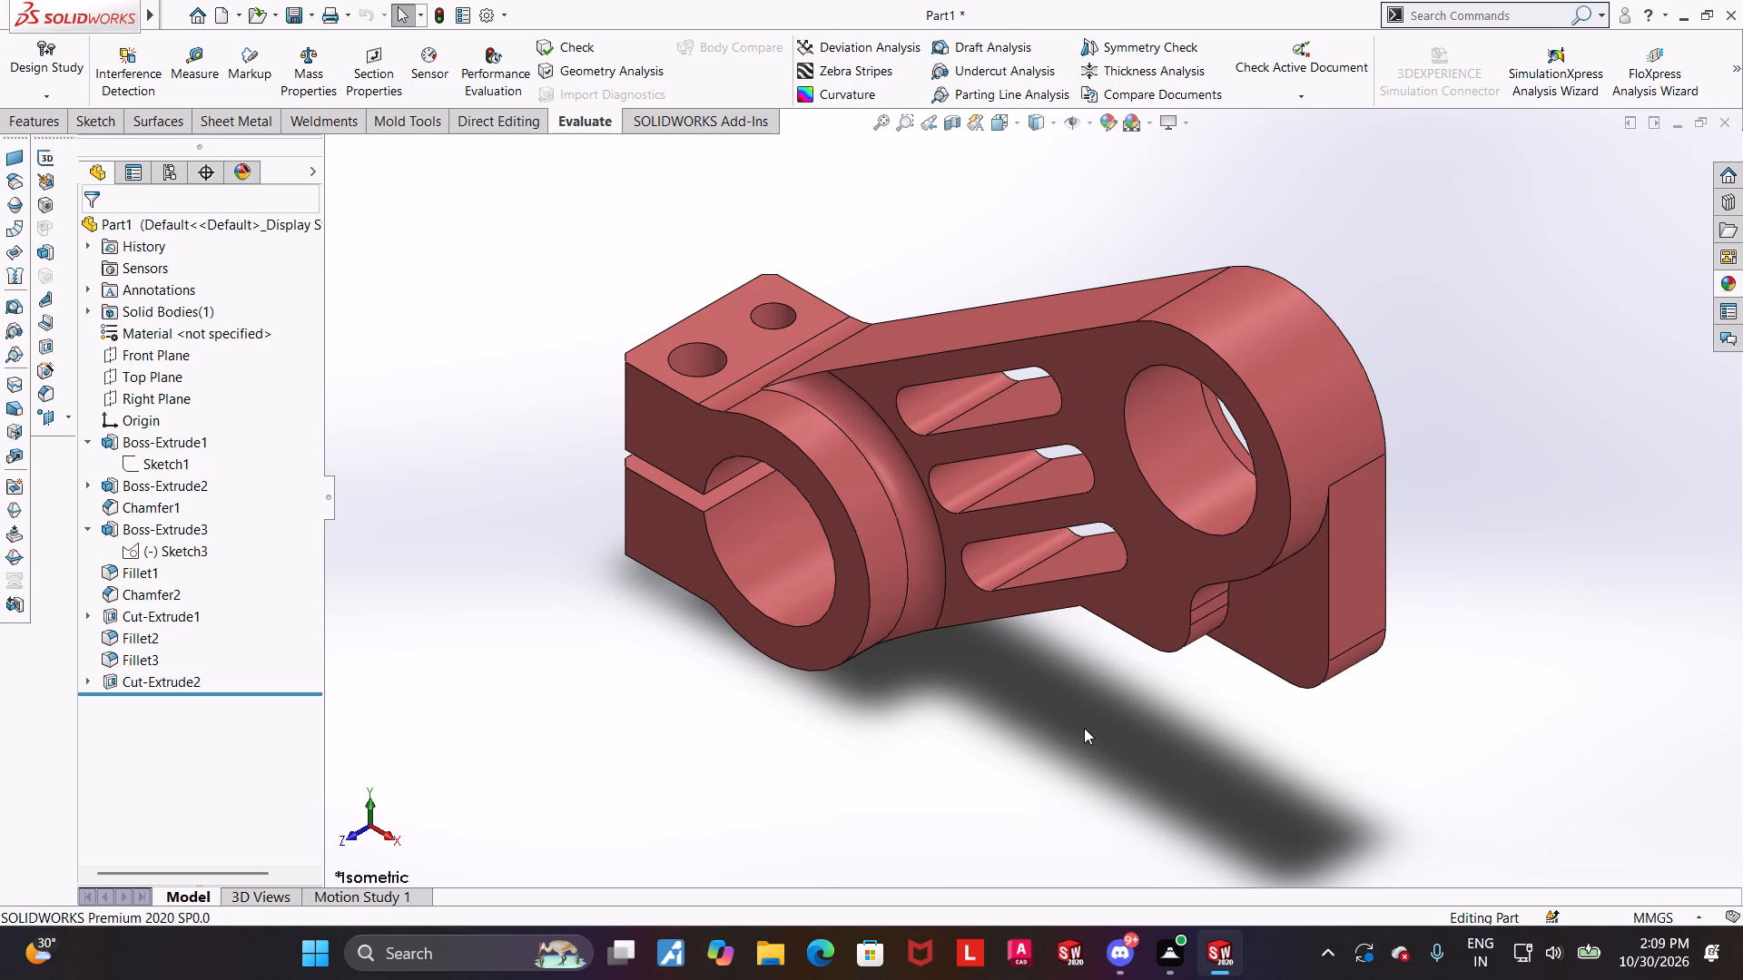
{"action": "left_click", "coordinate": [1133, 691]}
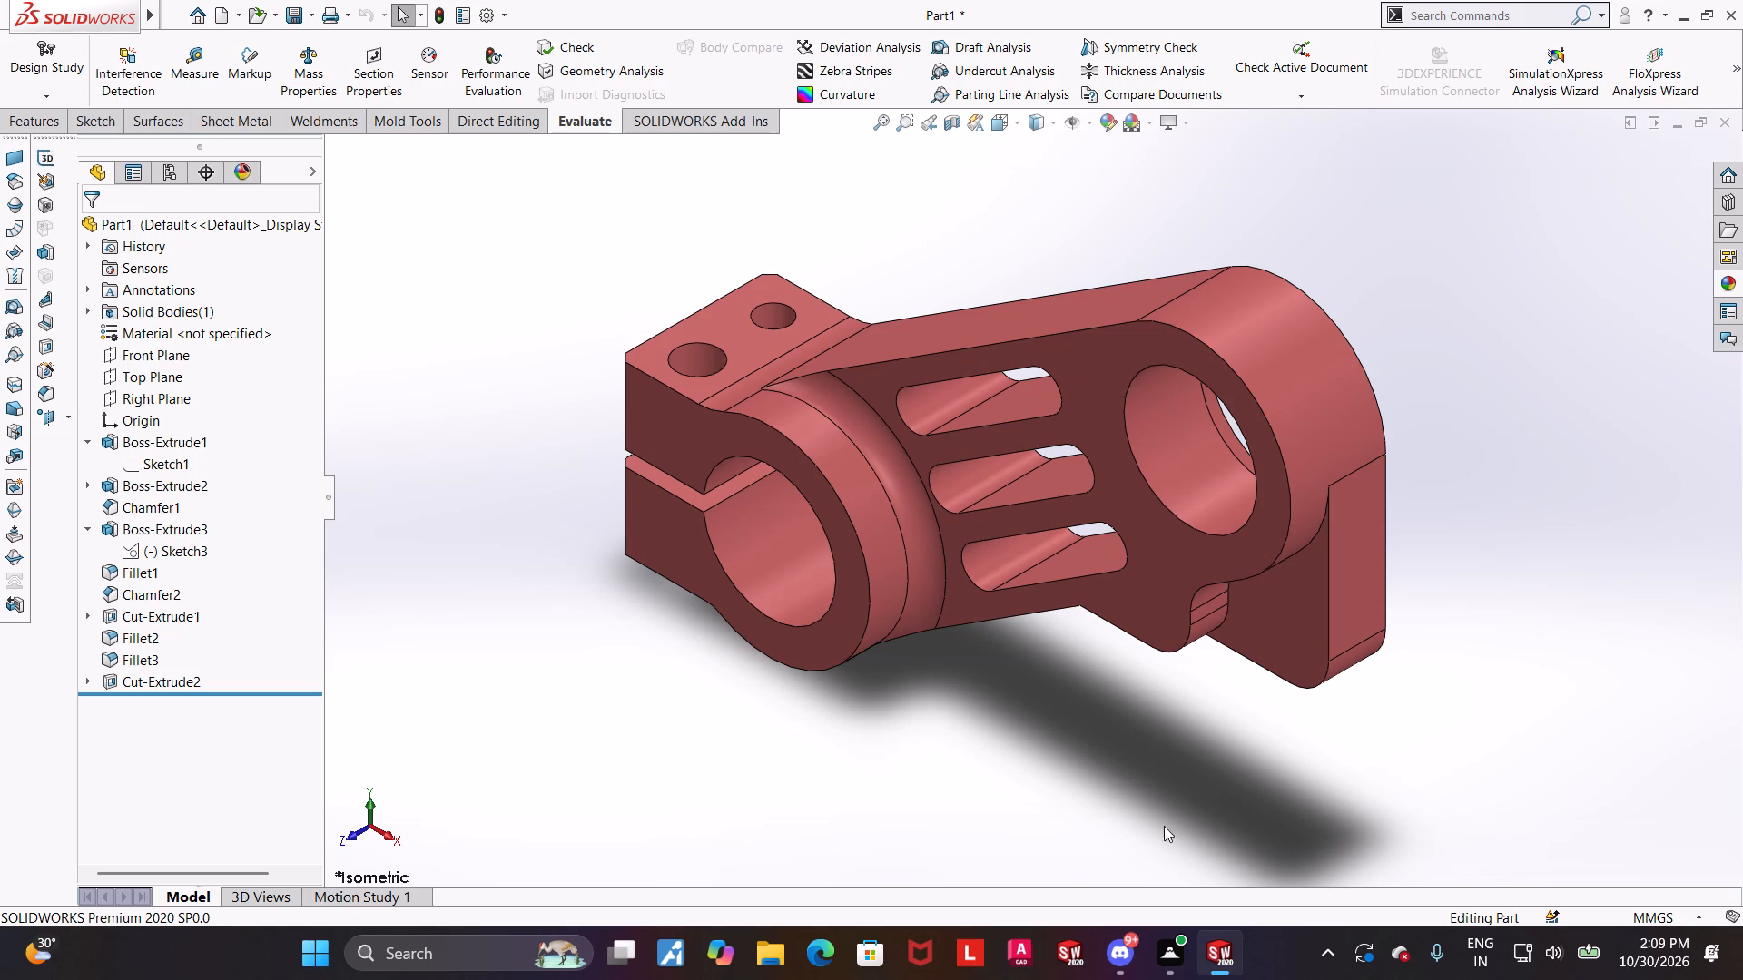
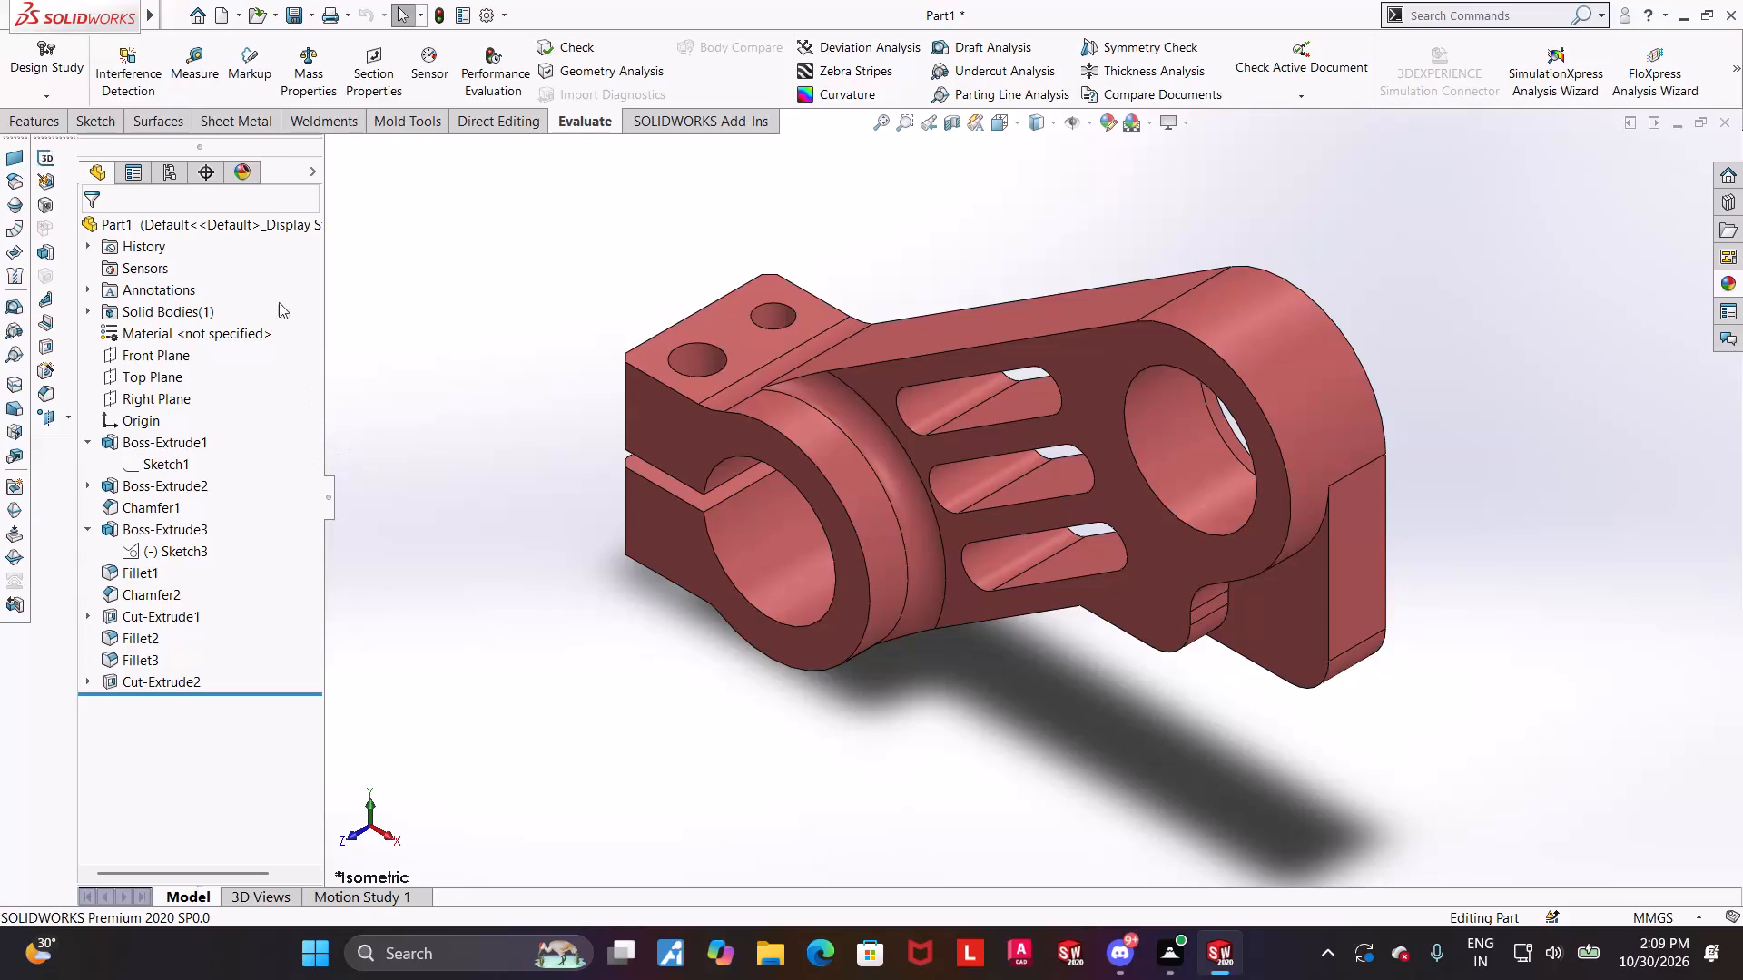
Save the part under the name "rib reinforced clamping lever".
{"action": "left_click", "coordinate": [211, 251]}
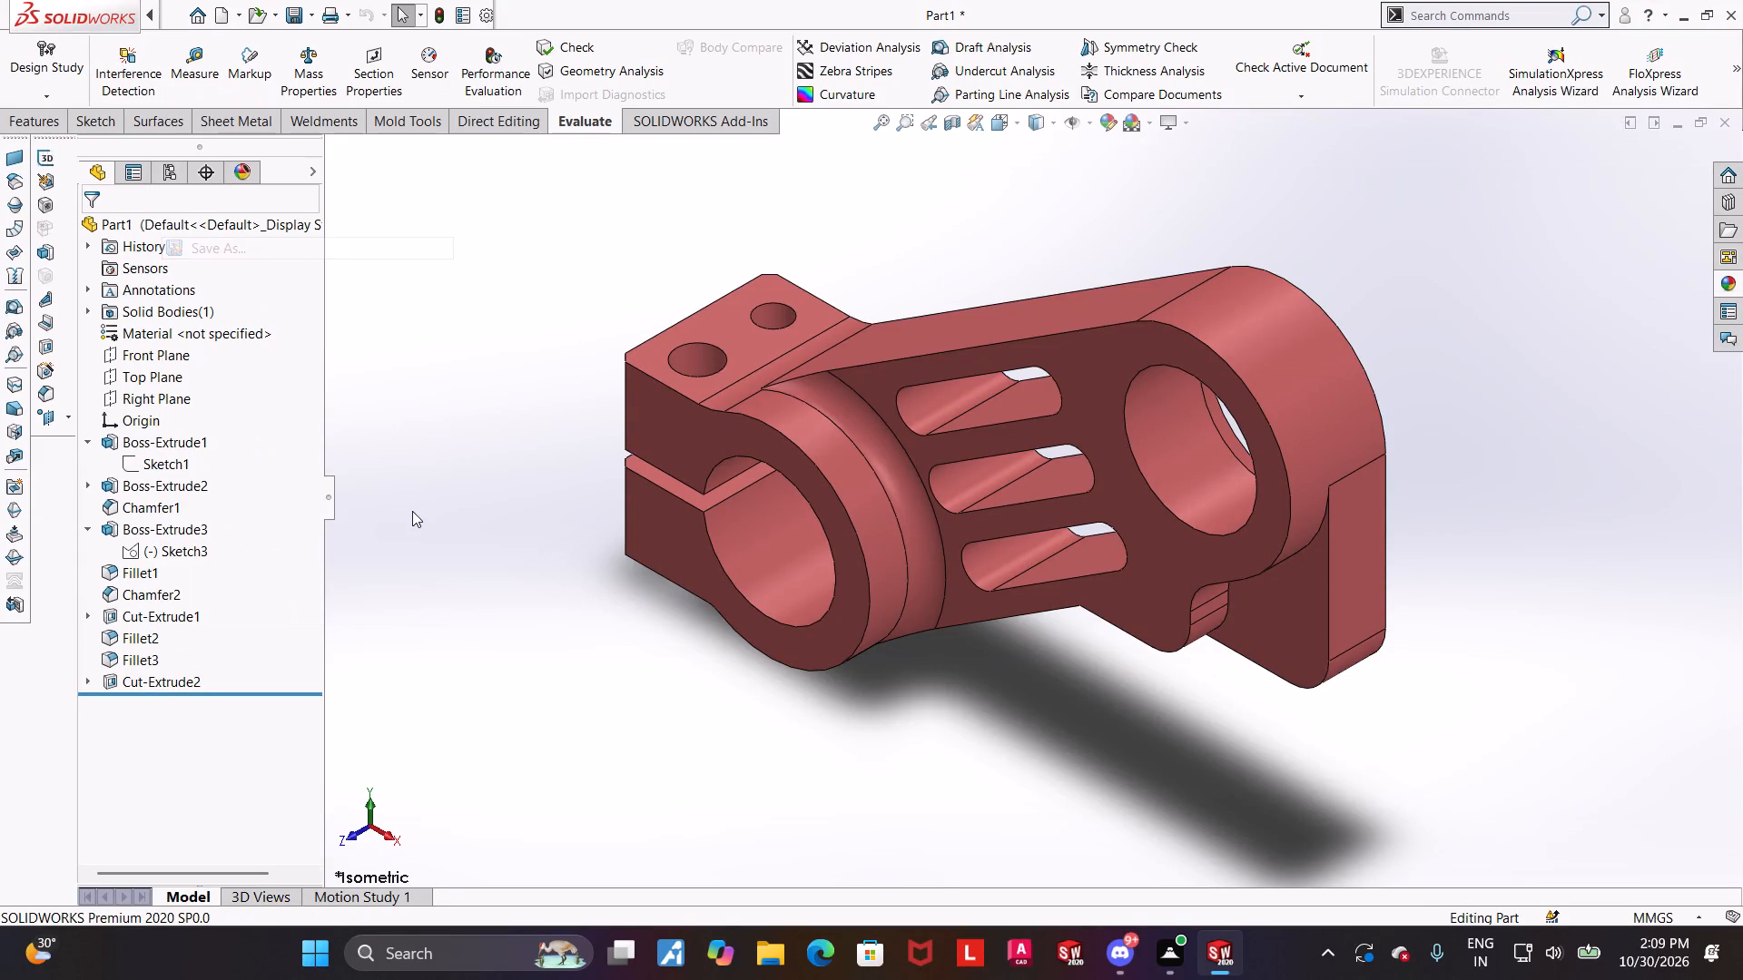
{"action": "type", "text": "rib reinforced clamping lever"}
{"action": "key", "text": "Return"}
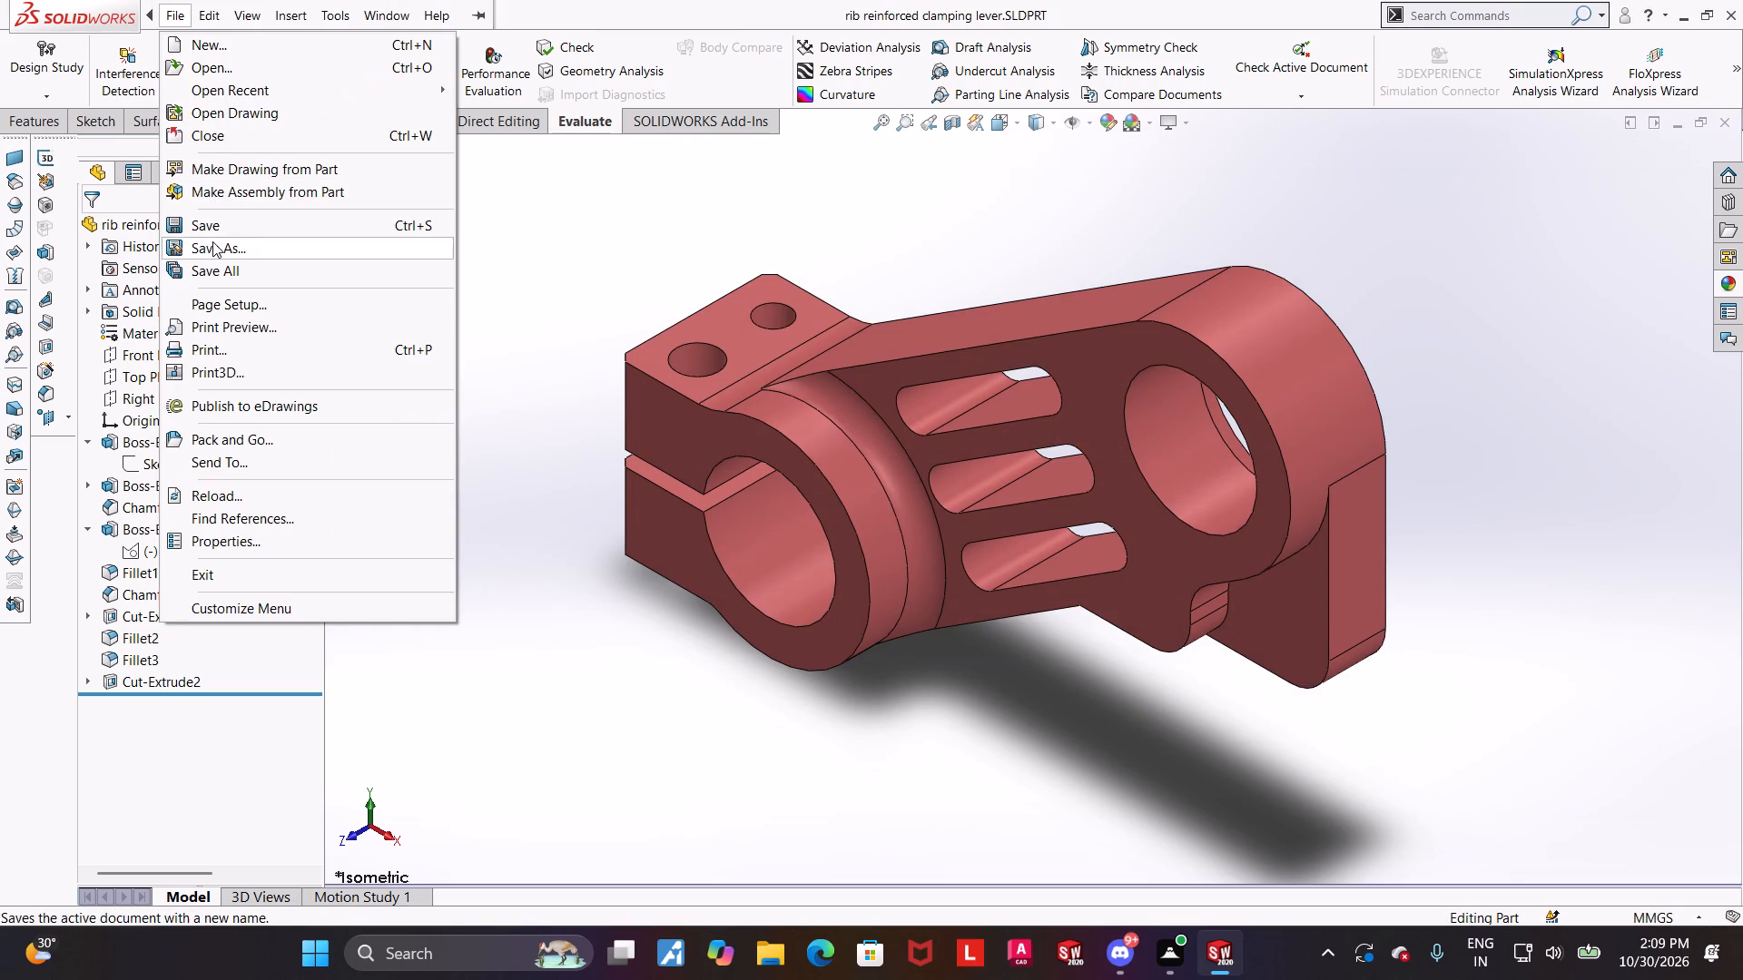
Export the part as an Adobe Portable Document Format (*.pdf) file.
{"action": "left_click", "coordinate": [212, 241]}
{"action": "left_click", "coordinate": [789, 517]}
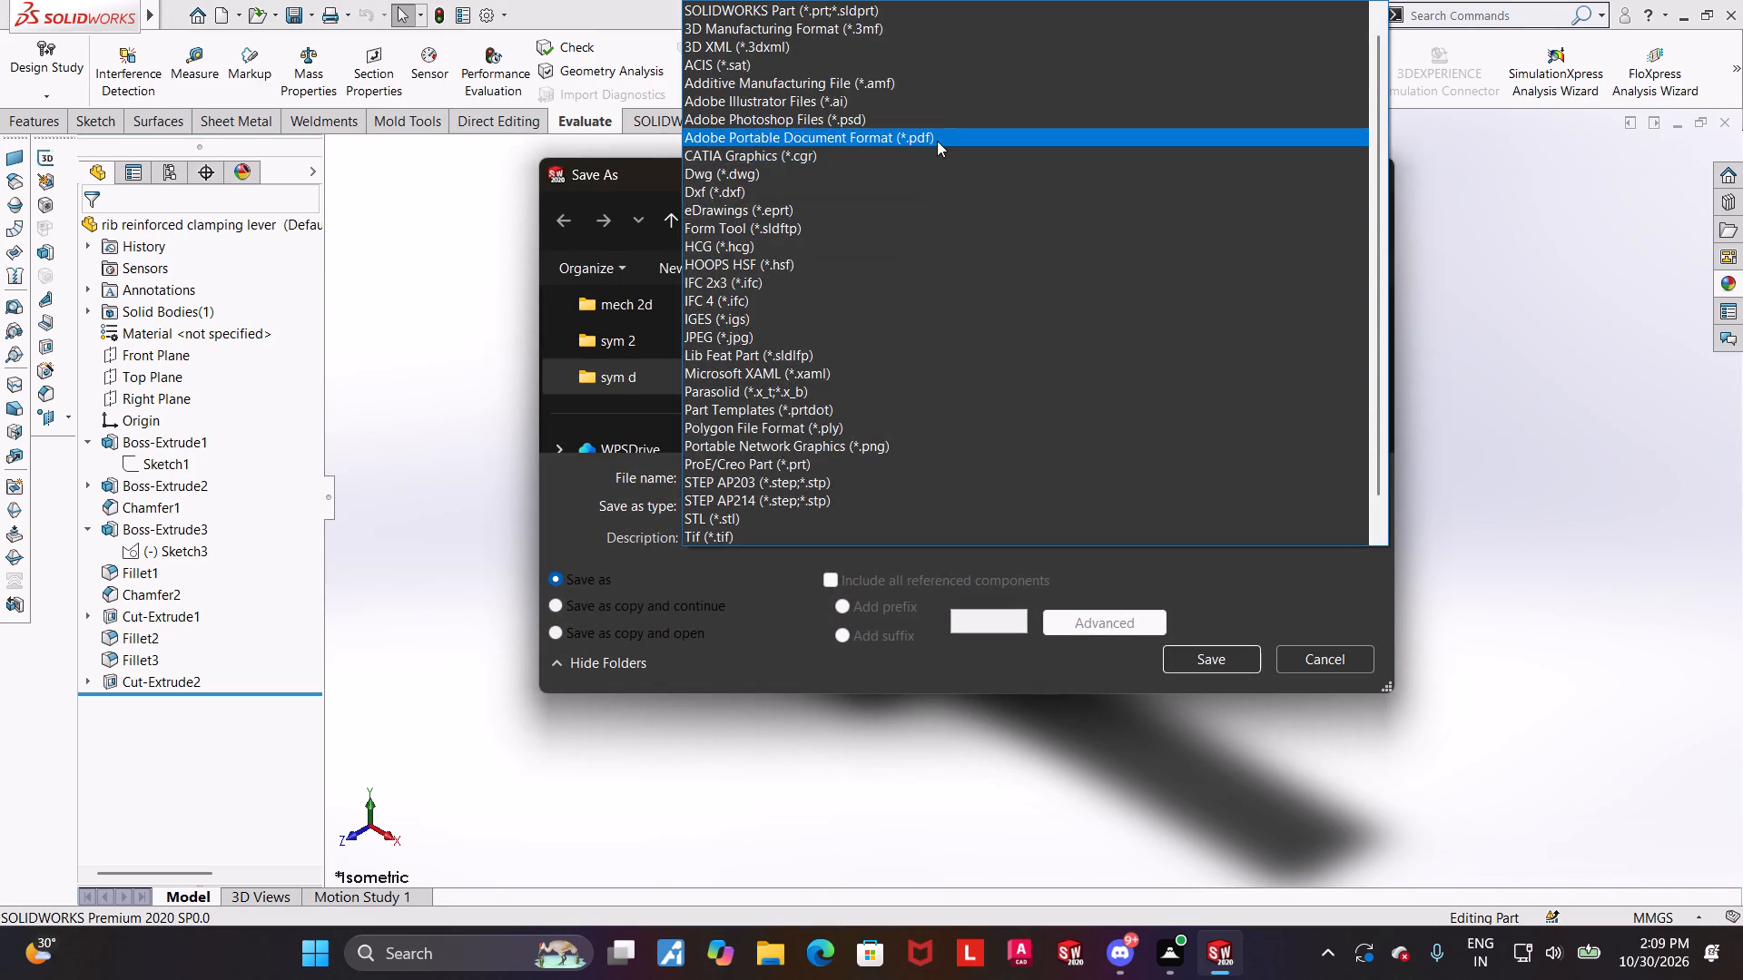
{"action": "left_click", "coordinate": [937, 141]}
{"action": "left_click", "coordinate": [1214, 701]}
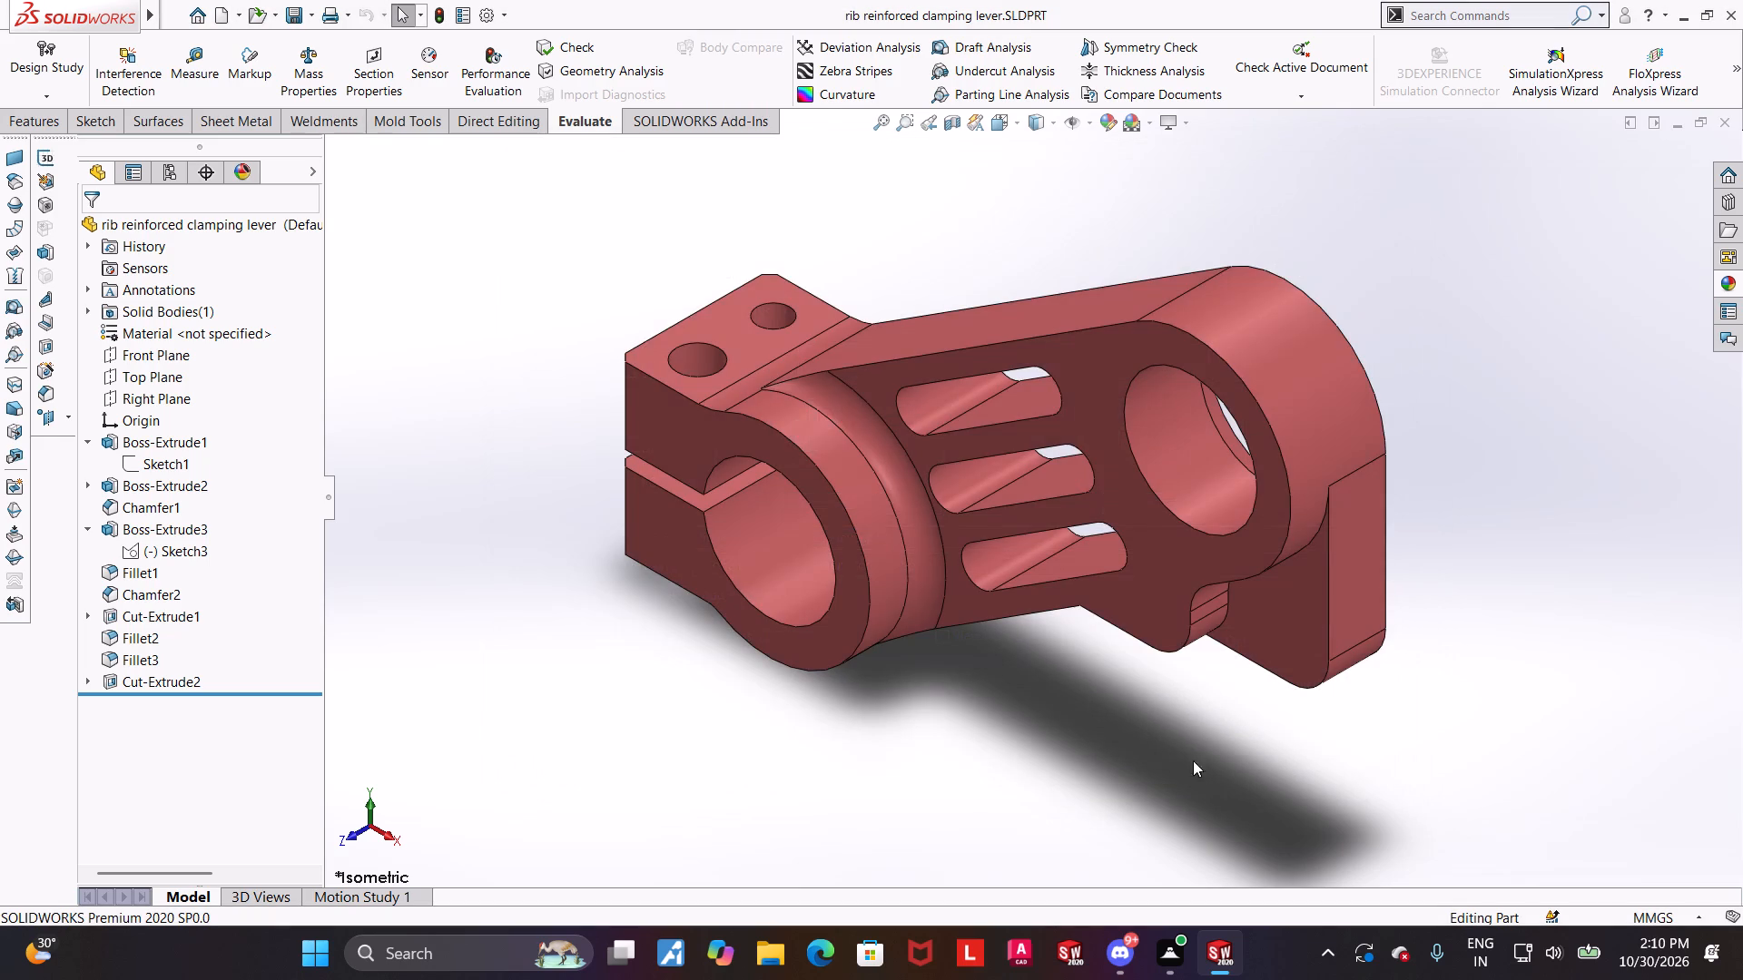